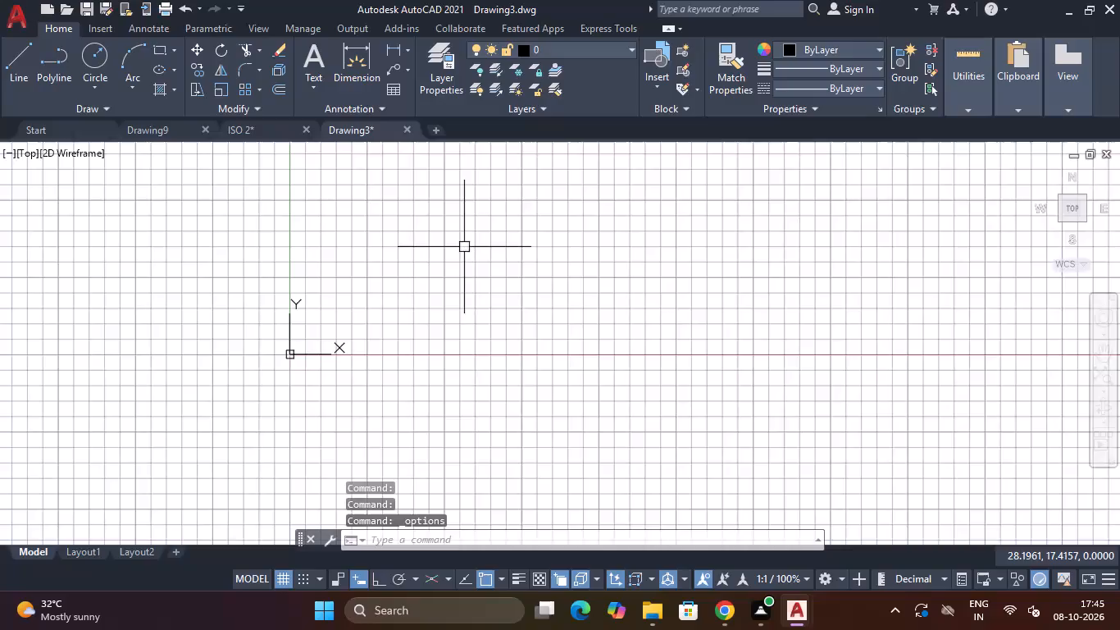
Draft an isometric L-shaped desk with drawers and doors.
Turn off the grid display in the drawing area.
scroll(464, 247, "up", 2)
key("Escape")
key("Escape")
key("Escape")
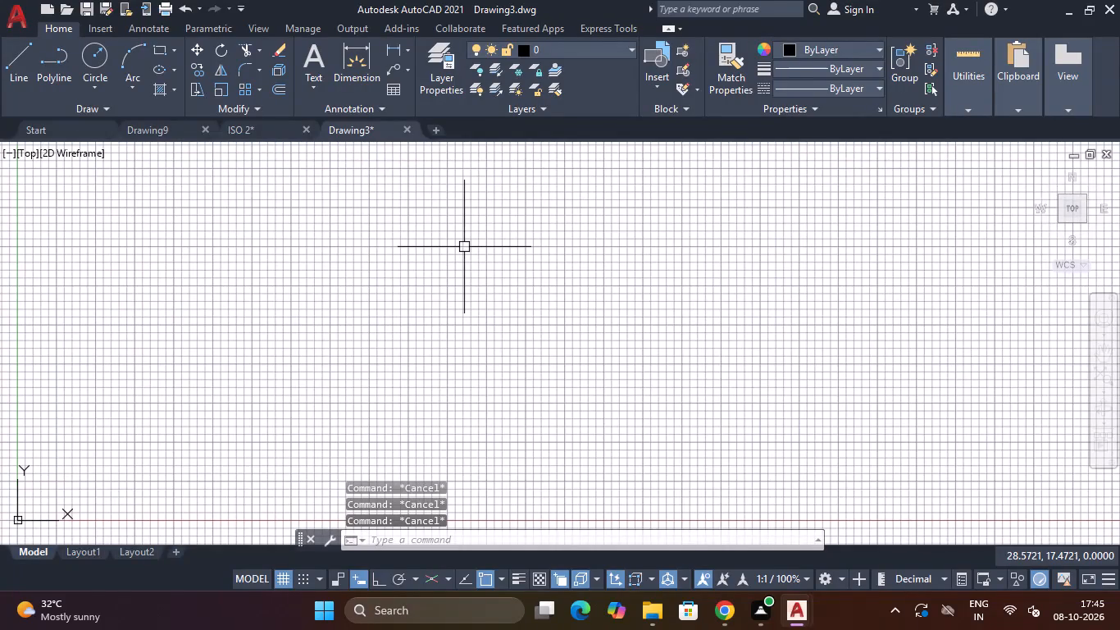
key("F7")
Set the 2D model space uniform background color to Black in the drawing window colors and apply the options.
right_click(464, 247)
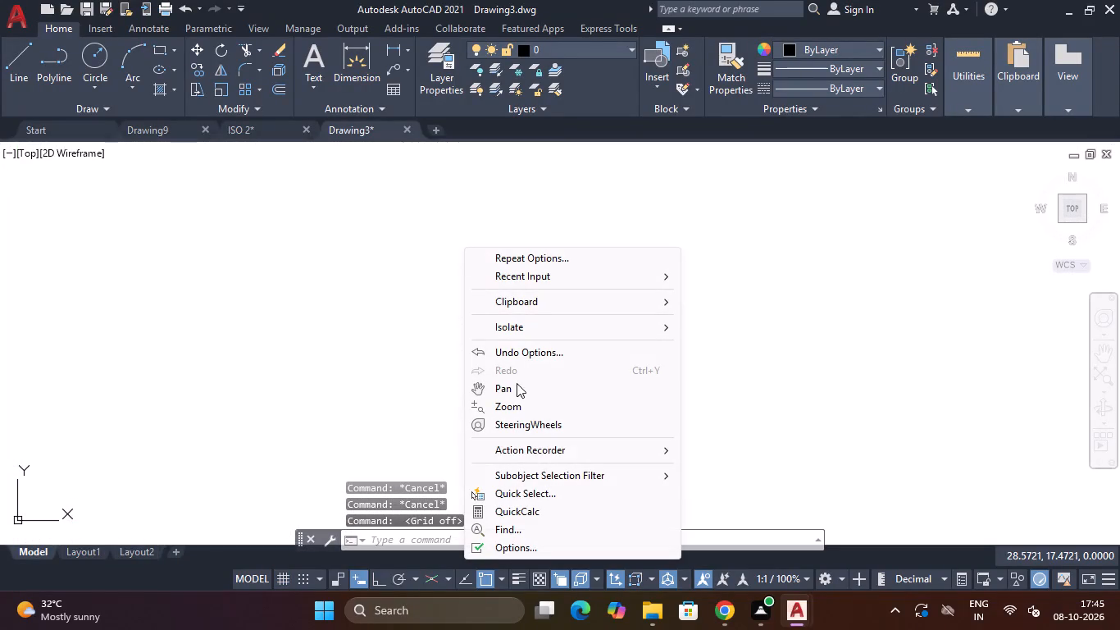
left_click(542, 546)
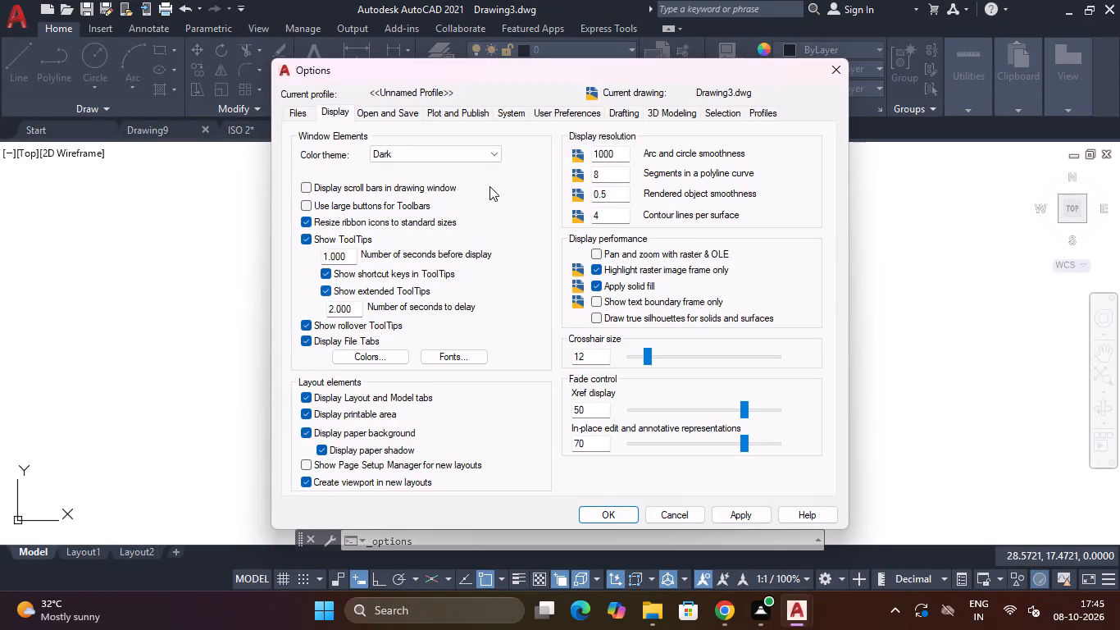
left_click(367, 356)
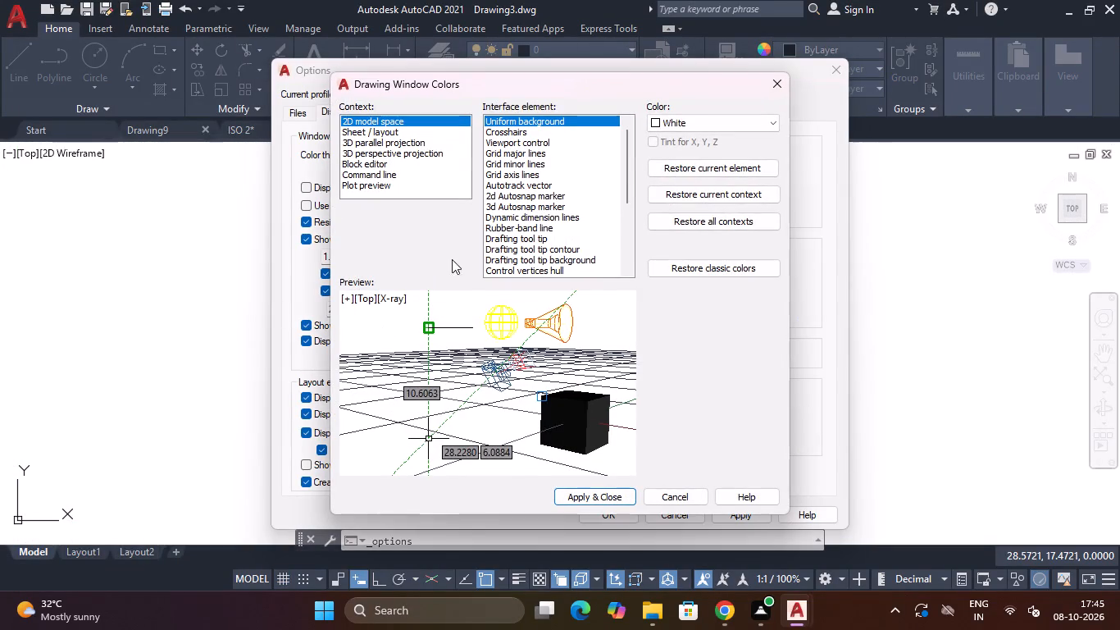
left_click(729, 125)
left_click(698, 232)
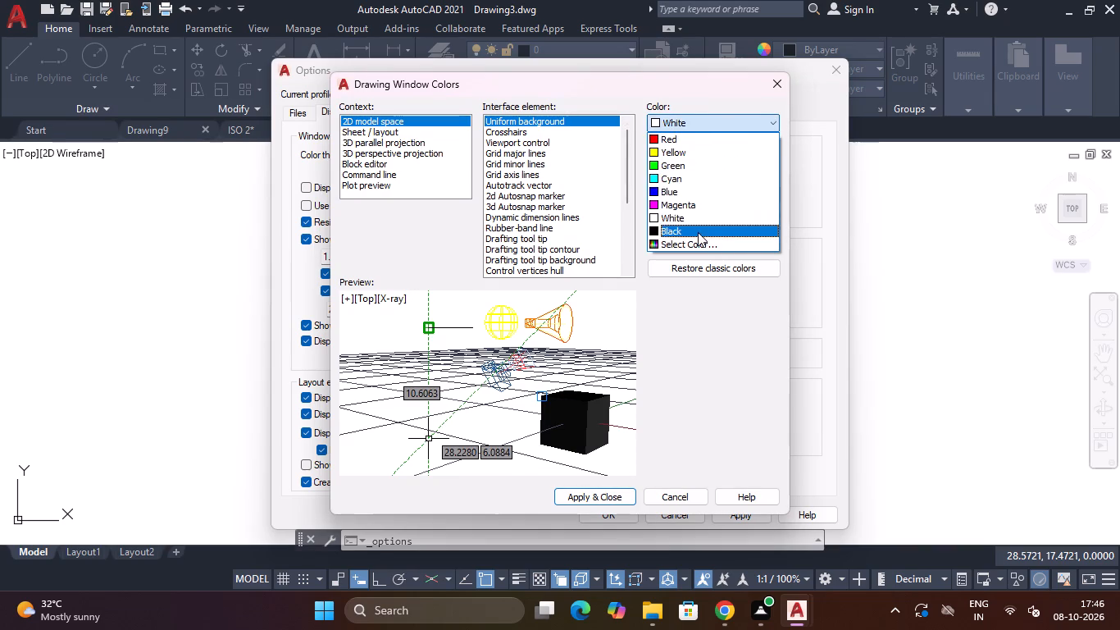
left_click(618, 495)
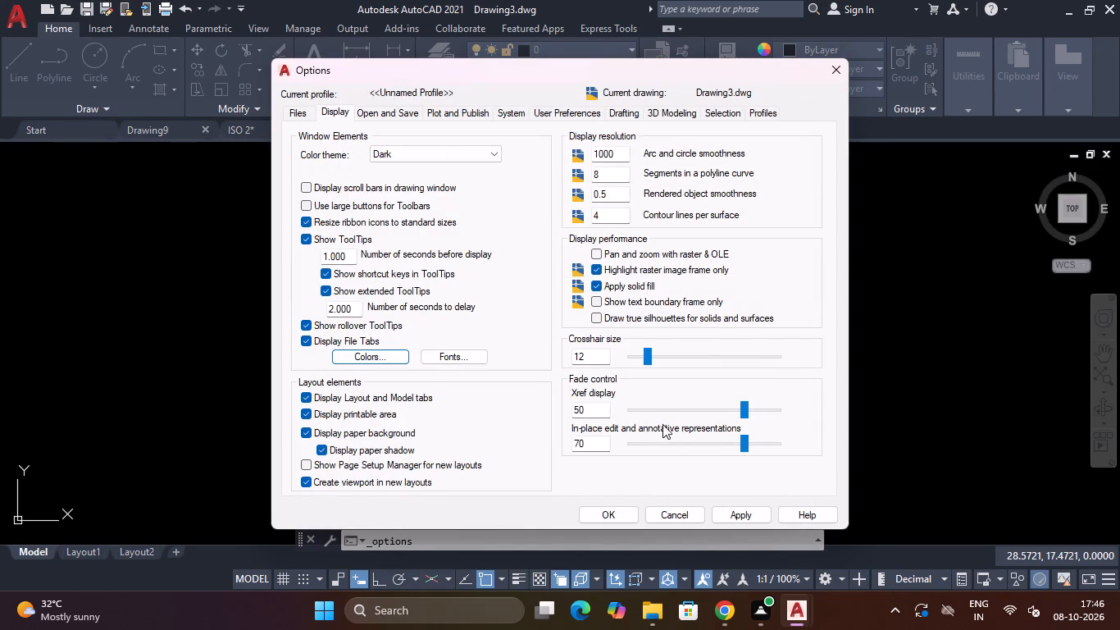
left_click(616, 514)
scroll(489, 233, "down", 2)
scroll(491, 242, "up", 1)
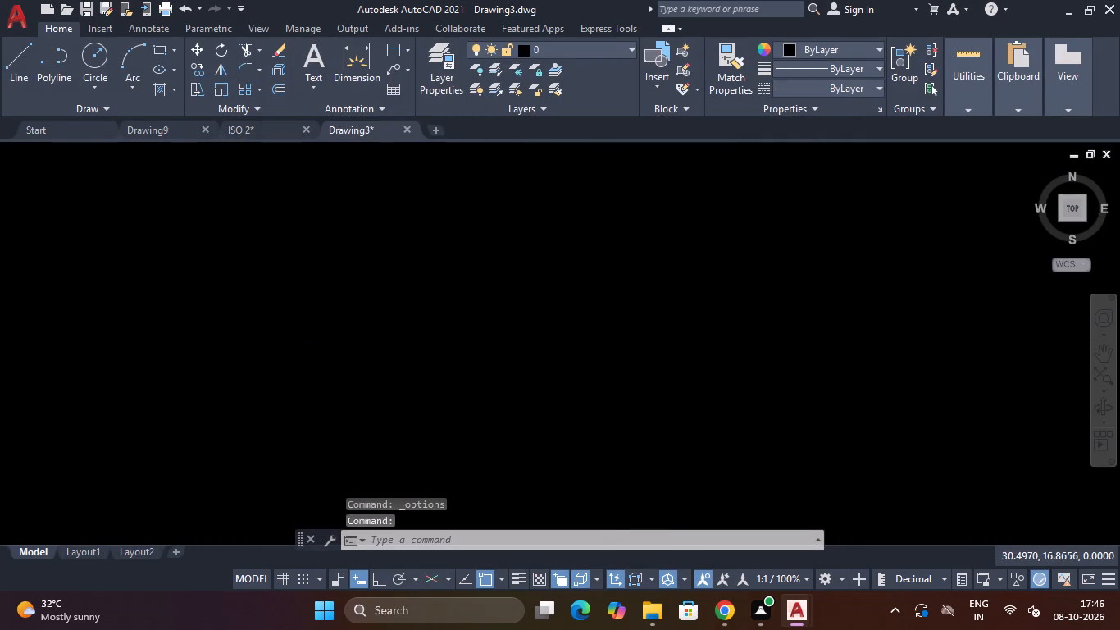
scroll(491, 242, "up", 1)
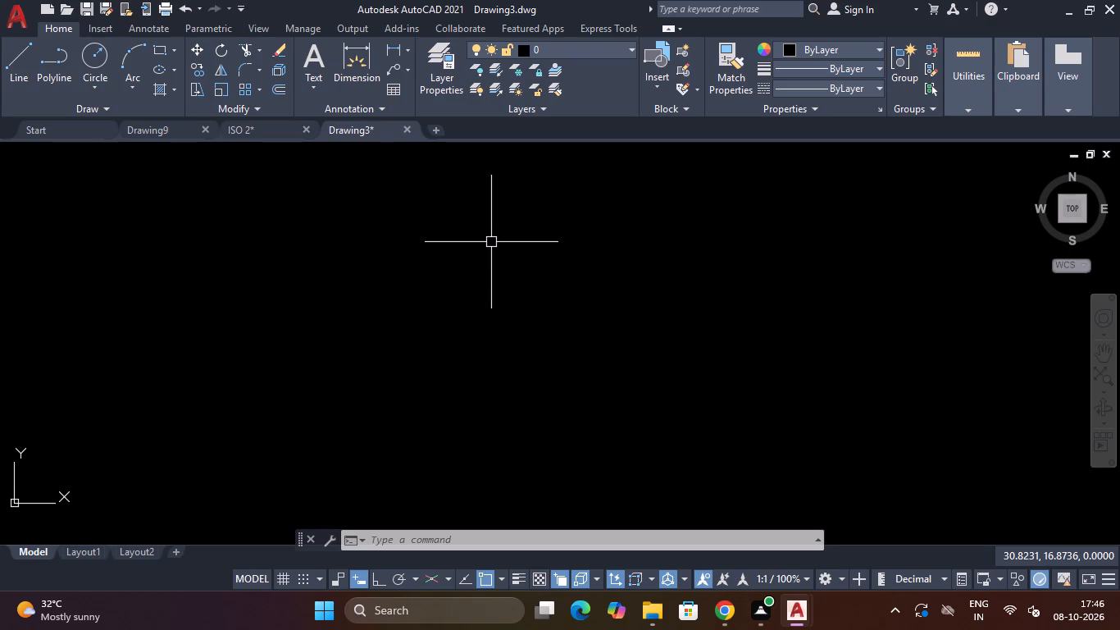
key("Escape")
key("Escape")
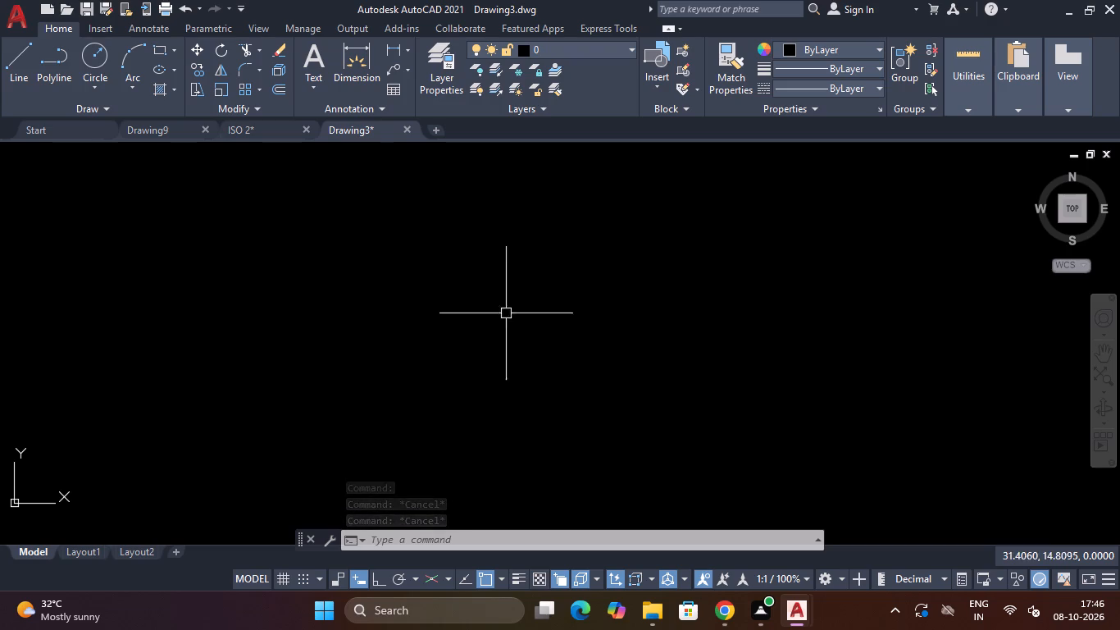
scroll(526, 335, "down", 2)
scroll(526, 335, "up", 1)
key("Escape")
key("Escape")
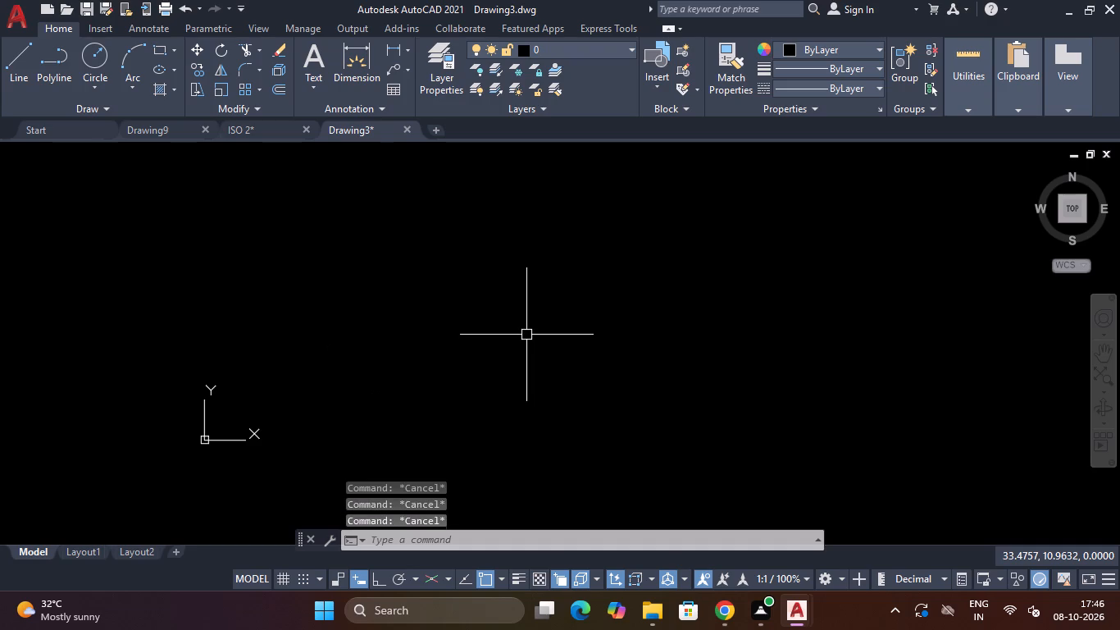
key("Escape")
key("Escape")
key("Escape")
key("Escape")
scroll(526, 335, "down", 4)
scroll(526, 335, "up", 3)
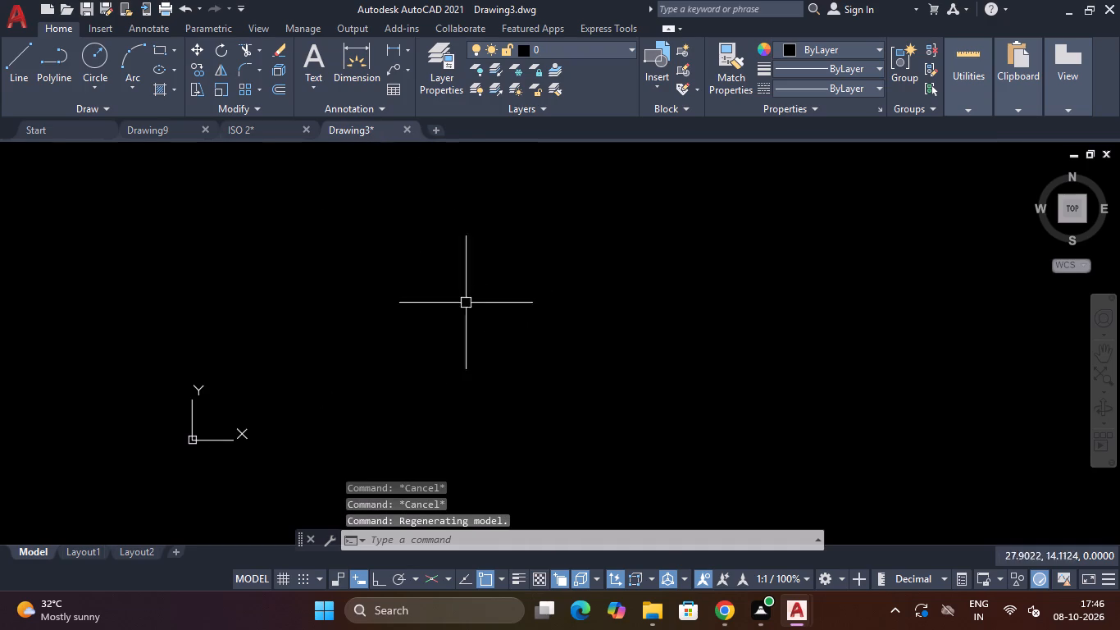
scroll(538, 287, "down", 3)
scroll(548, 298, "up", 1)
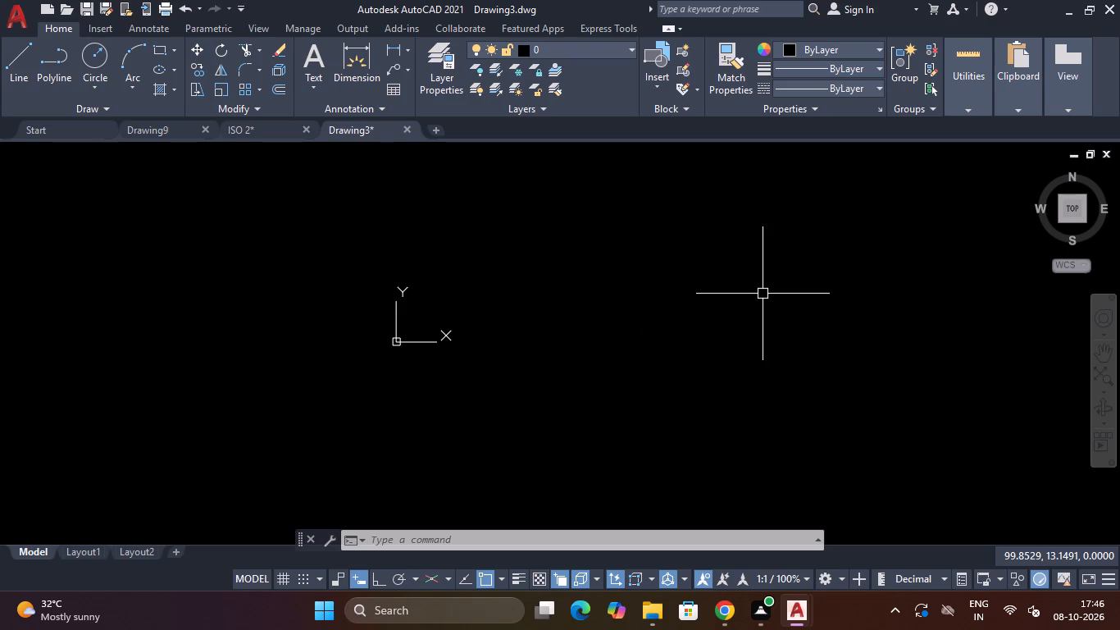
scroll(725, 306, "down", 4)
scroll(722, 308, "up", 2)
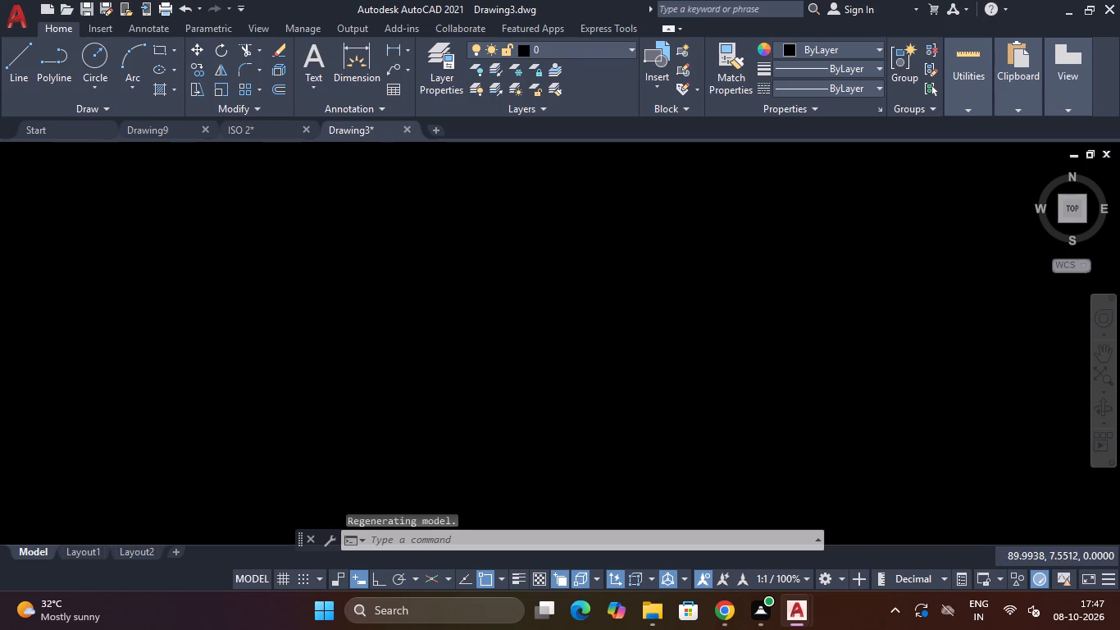
Move the UCS origin from the middle of the drawing area to its lower-left corner.
scroll(722, 308, "up", 1)
left_click(515, 325)
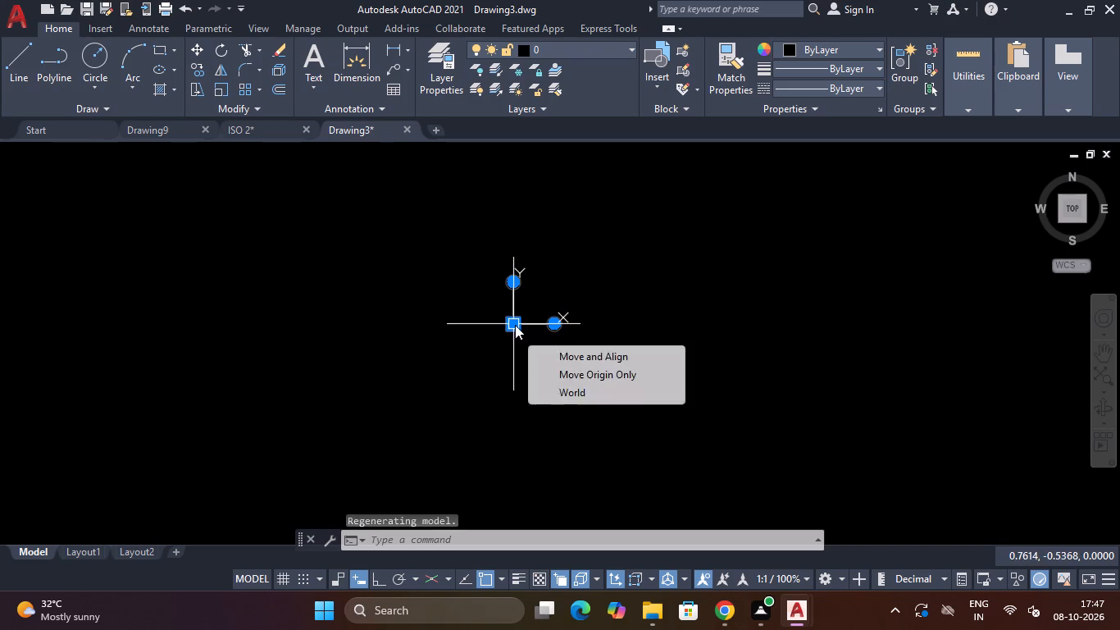
left_click(515, 325)
left_click(57, 522)
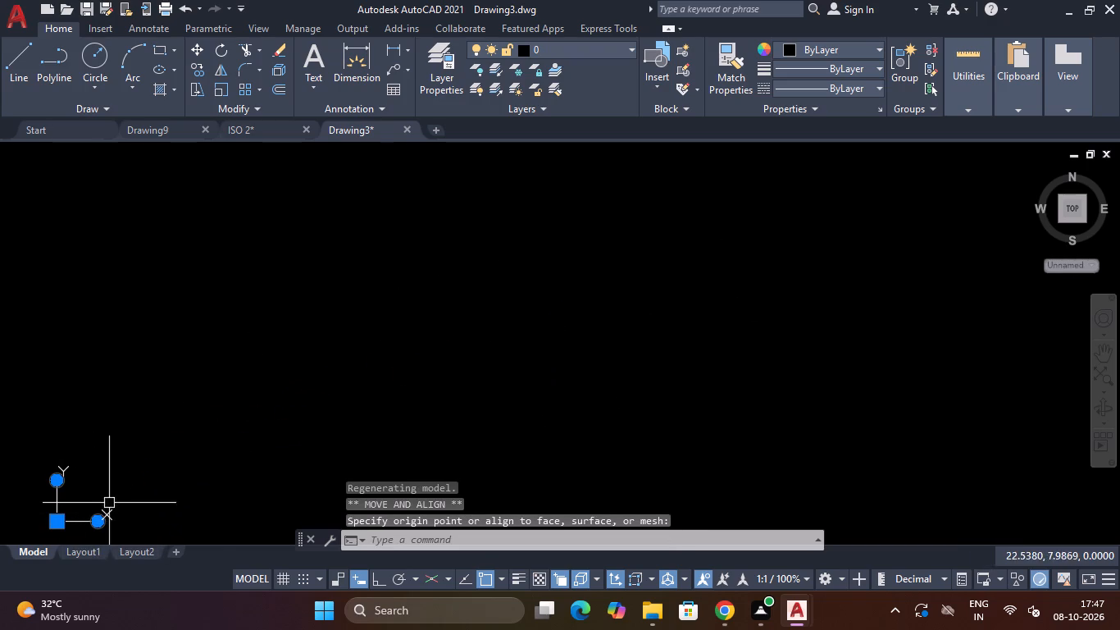
Turn on isometric drafting and switch the active isoplane to Left.
left_click(435, 584)
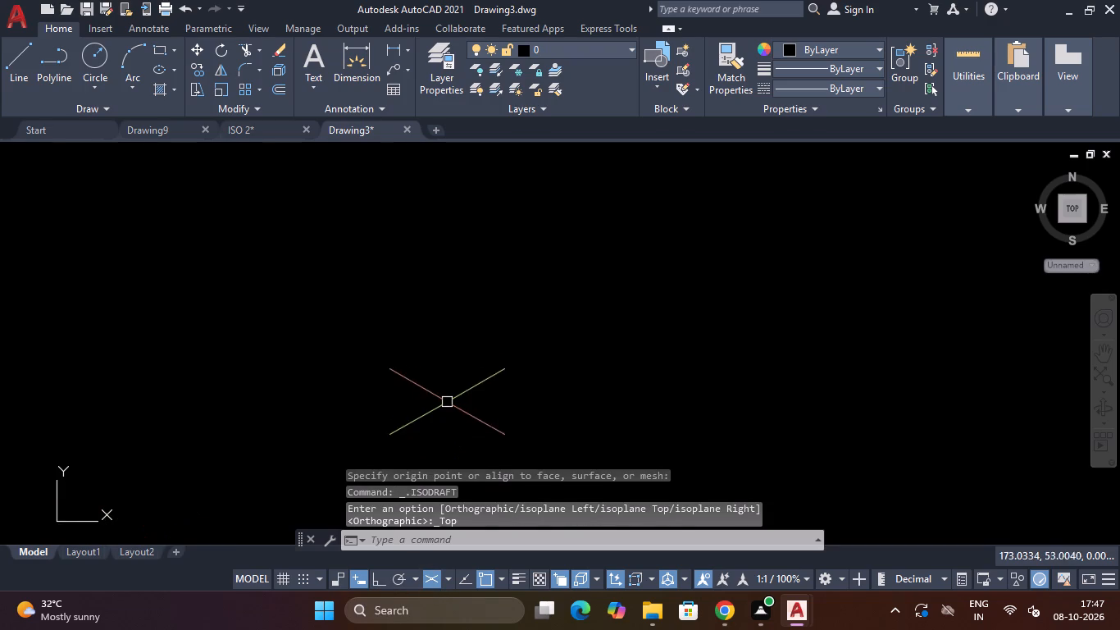
key("F5")
key("F5")
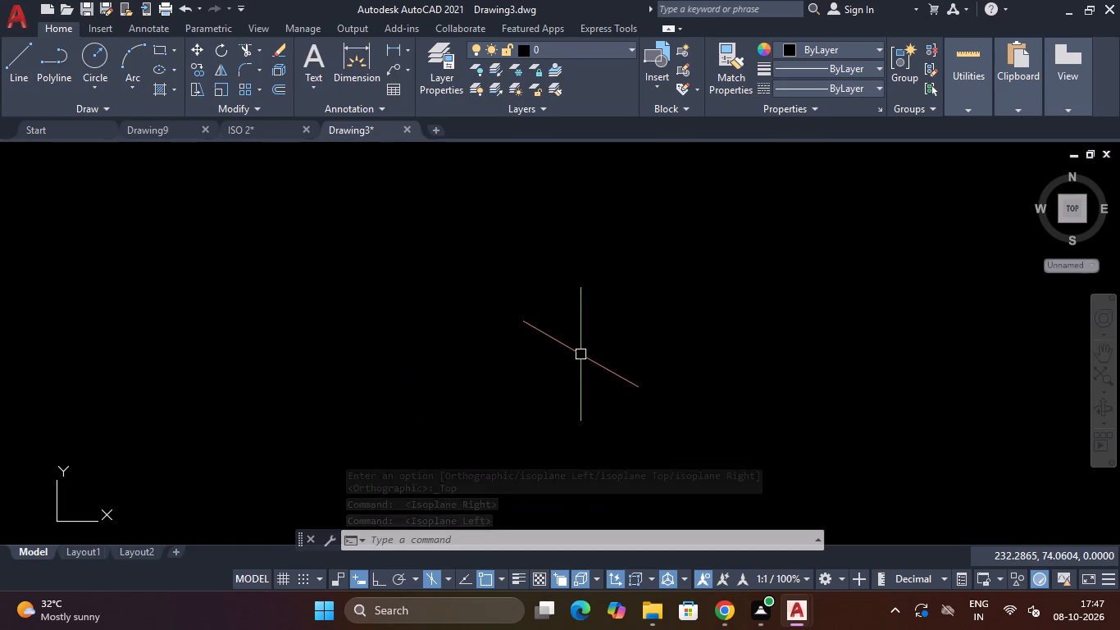
With Ortho on, draw a vertical line 755 long downward from a freely picked point, and end the Line command.
scroll(580, 354, "down", 3)
scroll(580, 354, "up", 3)
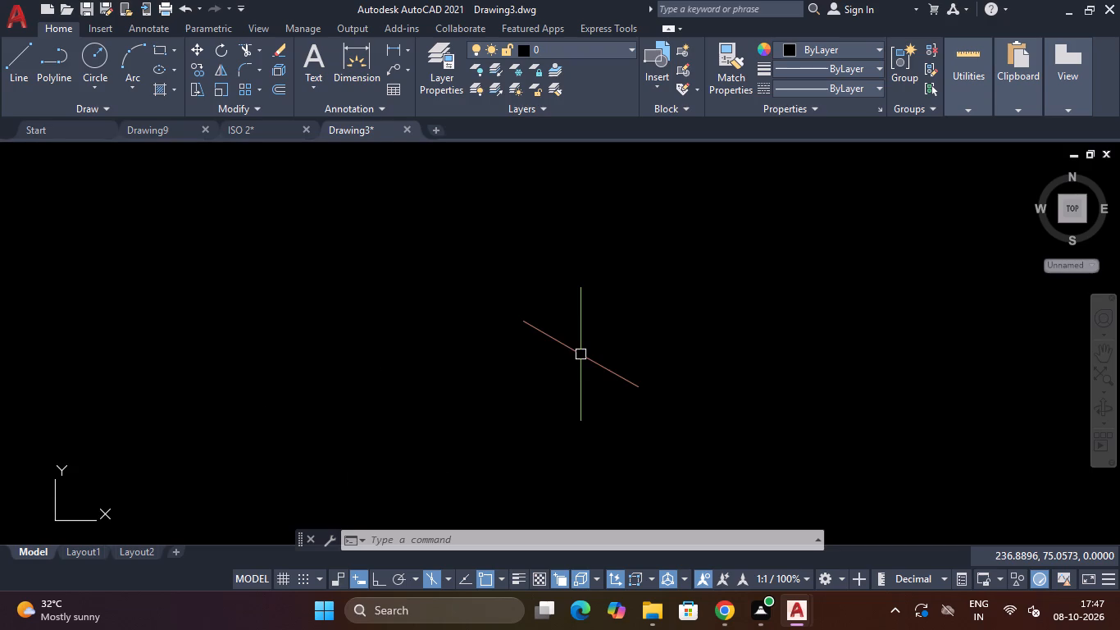
scroll(580, 354, "up", 1)
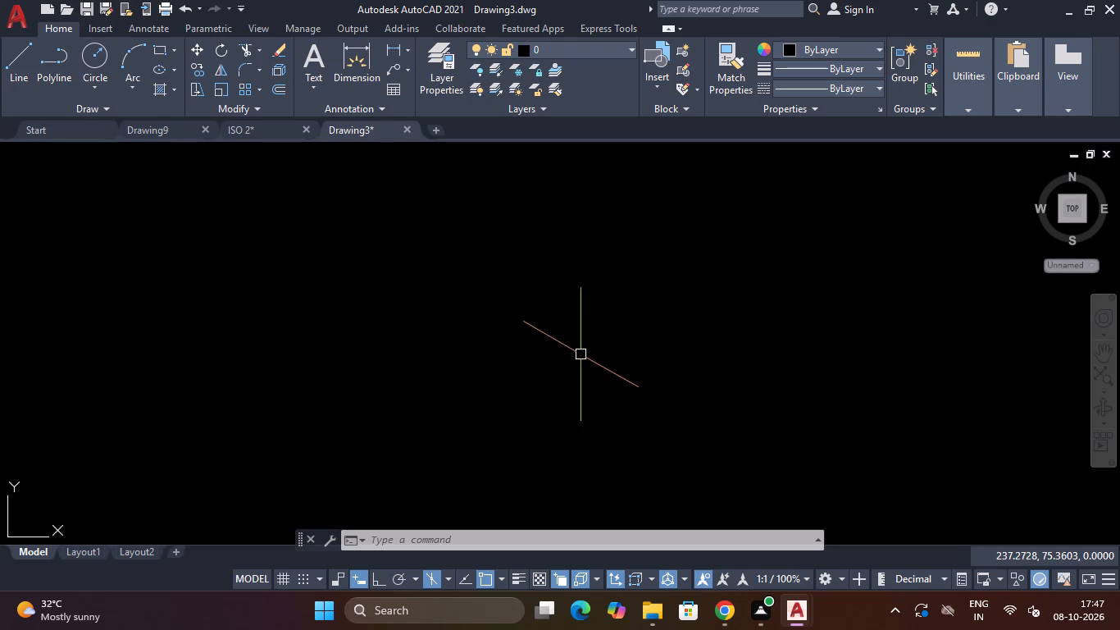
type("L")
key("space")
left_click(544, 230)
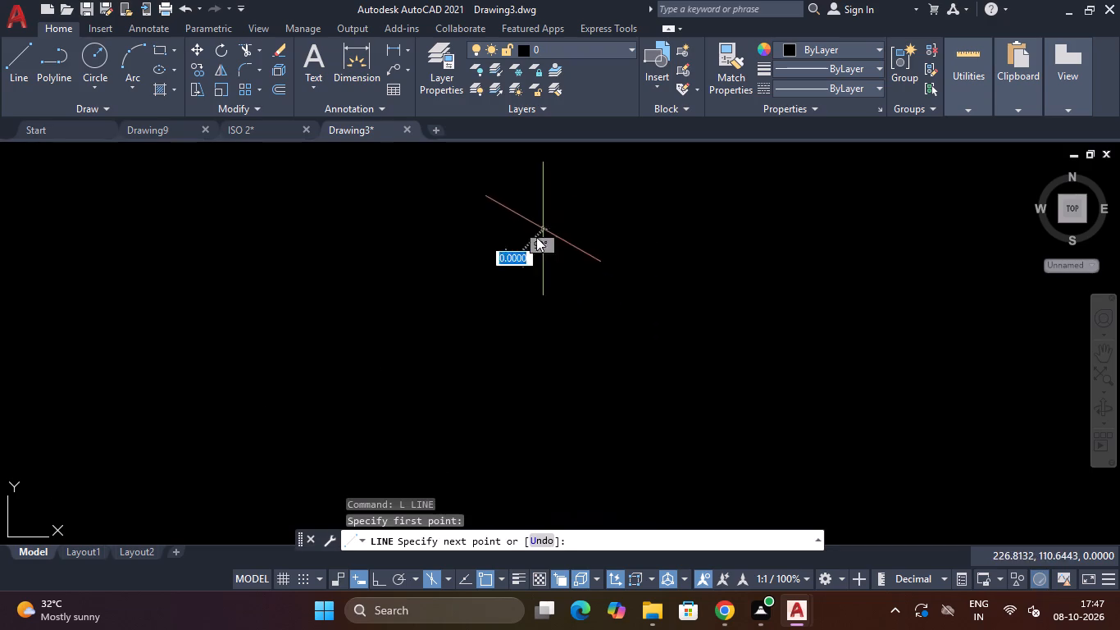
key("F8")
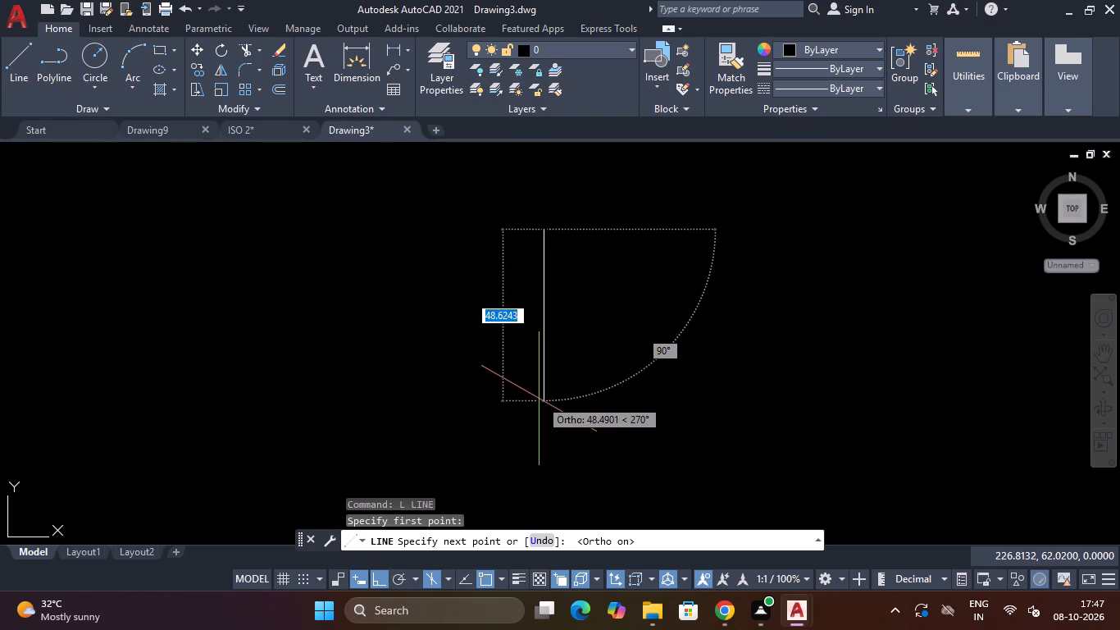
type("755")
key("Return")
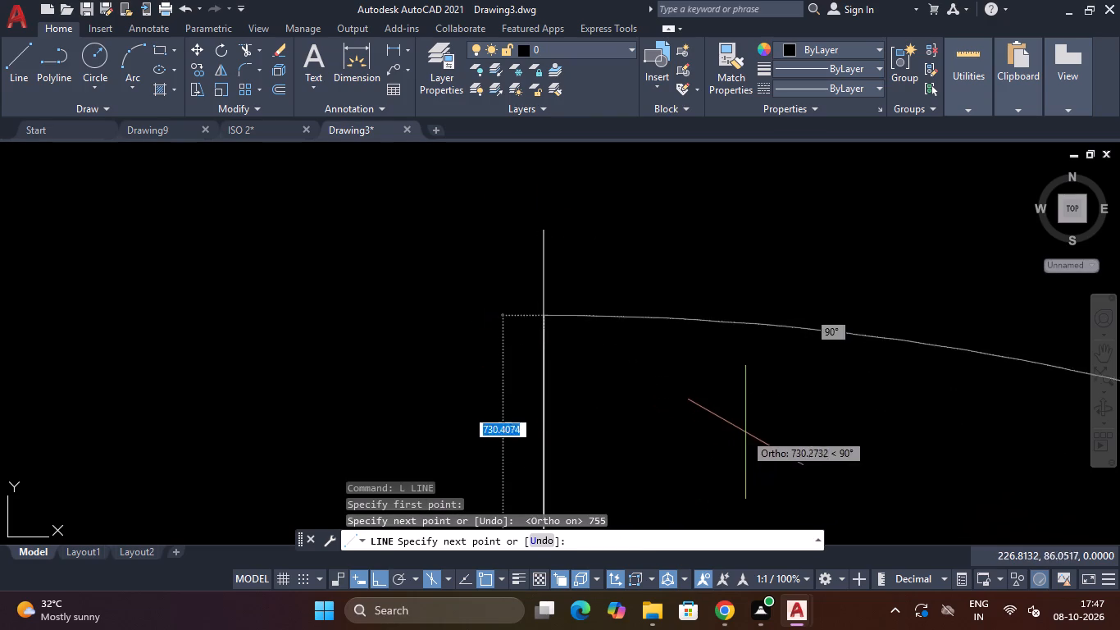
scroll(793, 381, "down", 16)
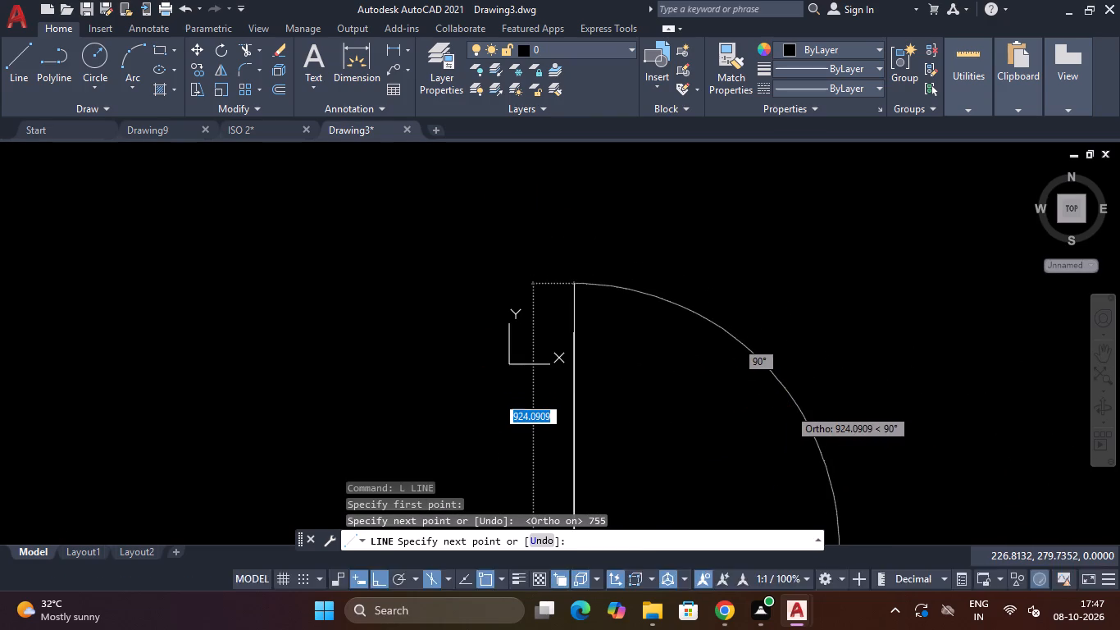
scroll(788, 408, "down", 1)
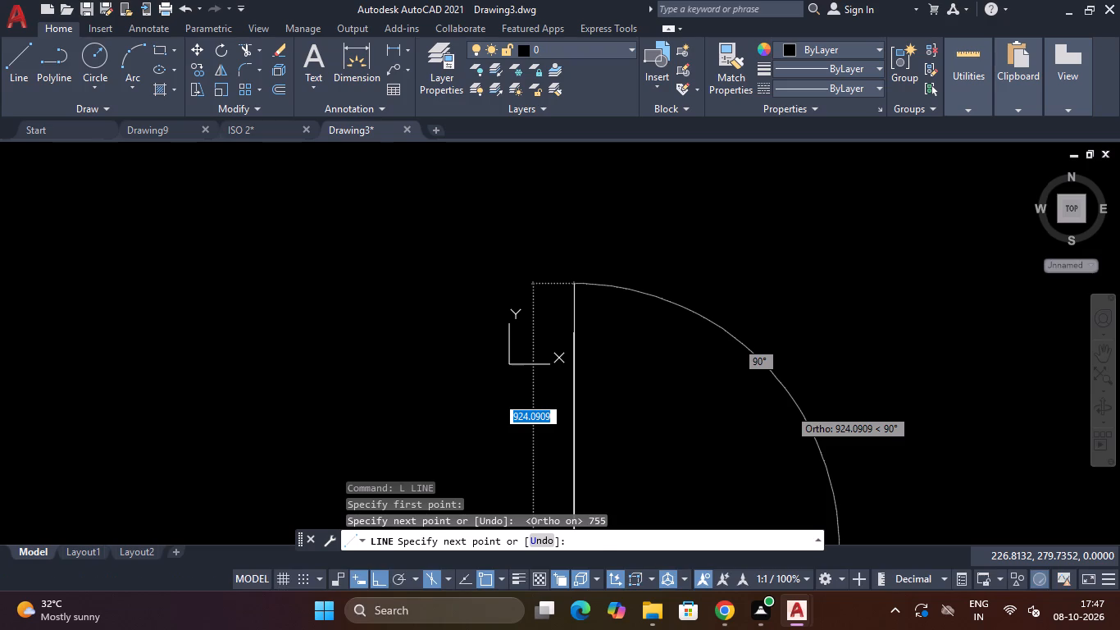
scroll(788, 408, "down", 4)
scroll(627, 313, "down", 6)
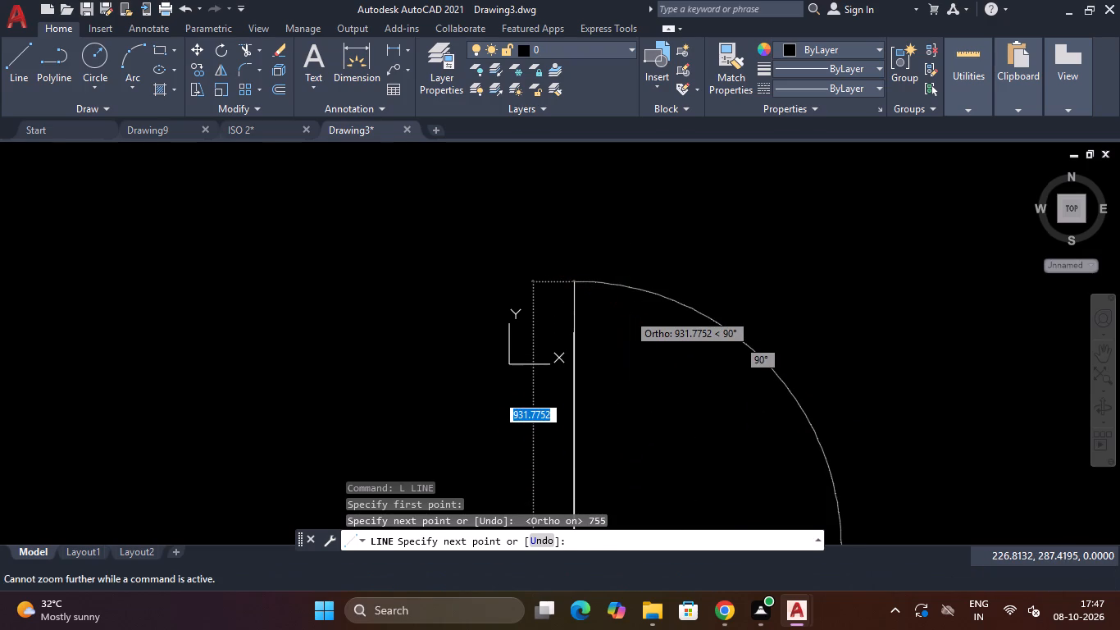
scroll(627, 313, "down", 11)
key("Escape")
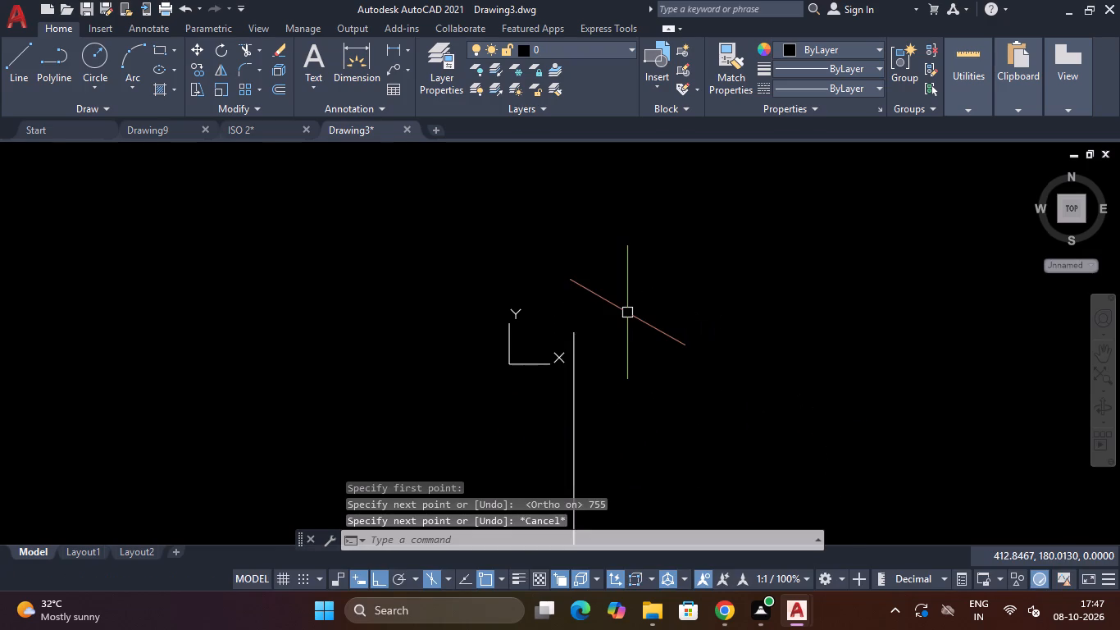
key("Escape")
Move the UCS origin away from the vertical line to the lower-left corner of the drawing area.
scroll(627, 313, "down", 6)
scroll(624, 342, "up", 3)
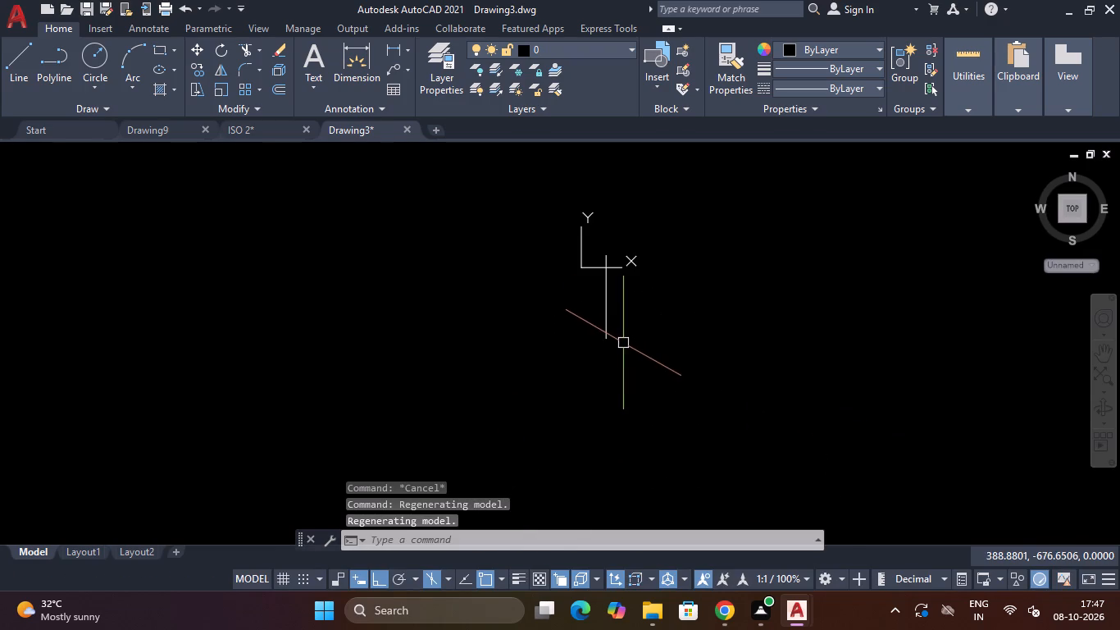
left_click(583, 260)
left_click(583, 265)
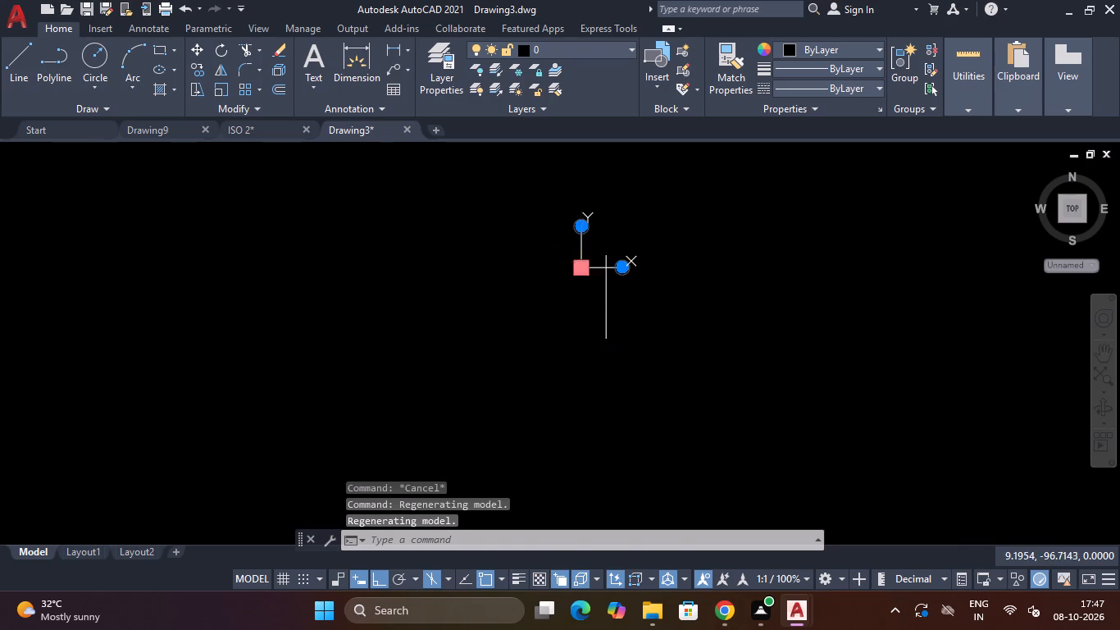
left_click(113, 502)
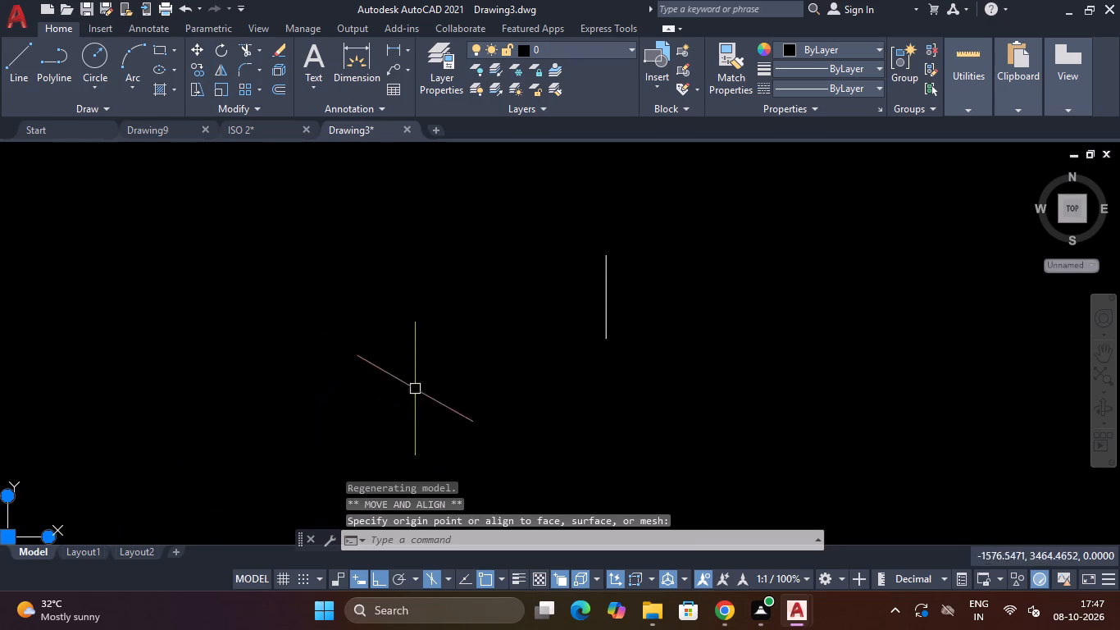
From the vertical line's lower end, draw connected lines of 465, 755 upward and 465 back to close the left-plane face.
scroll(611, 336, "up", 1)
key("space")
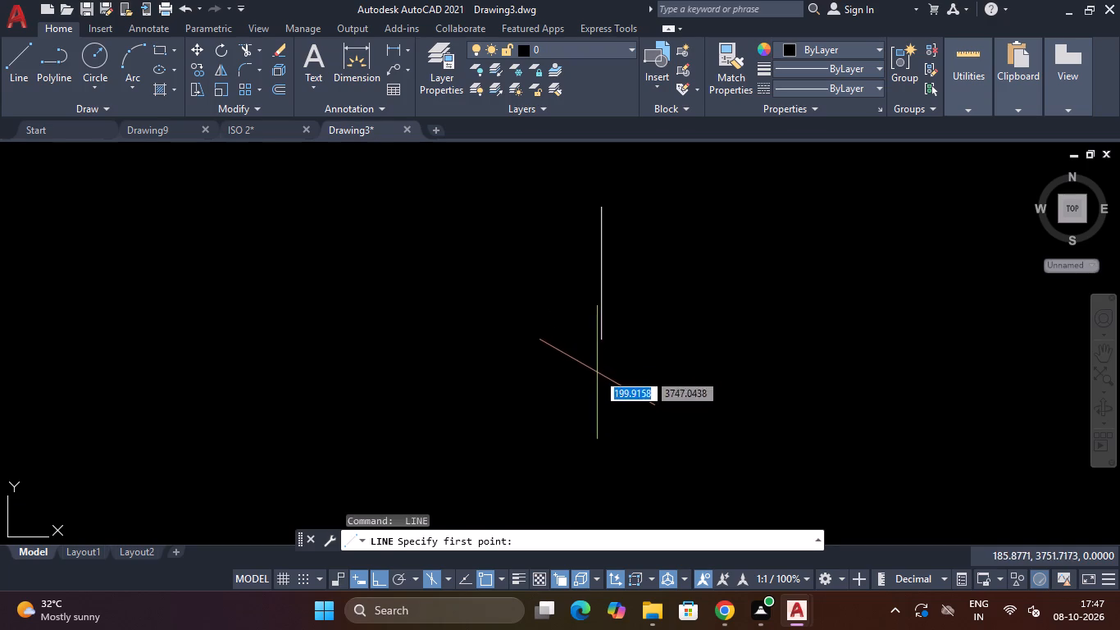
left_click(604, 341)
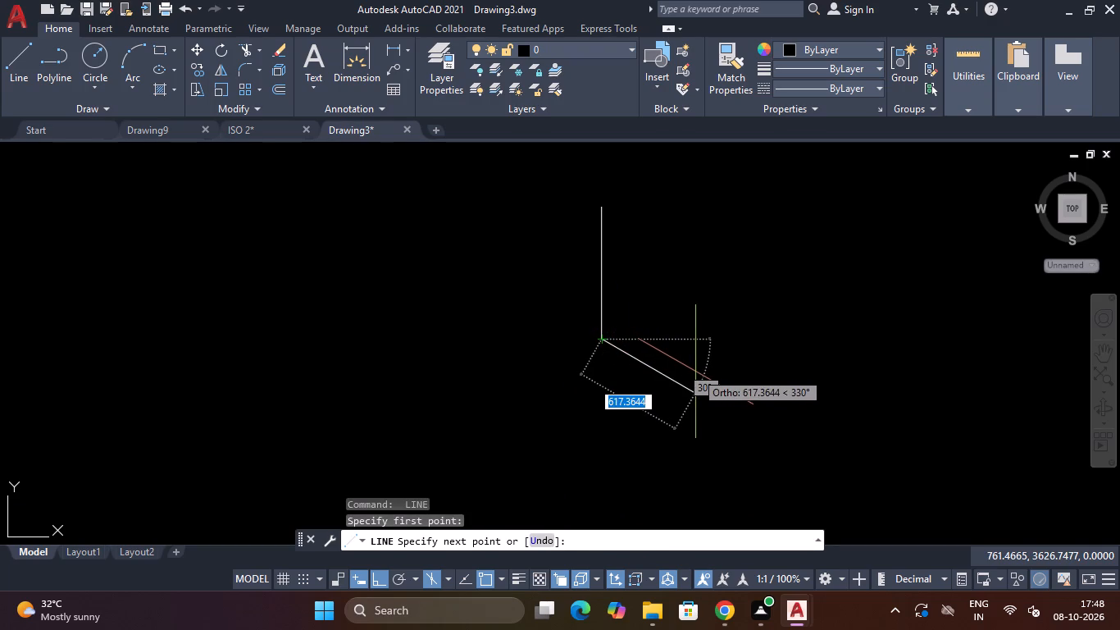
type("465")
key("Return")
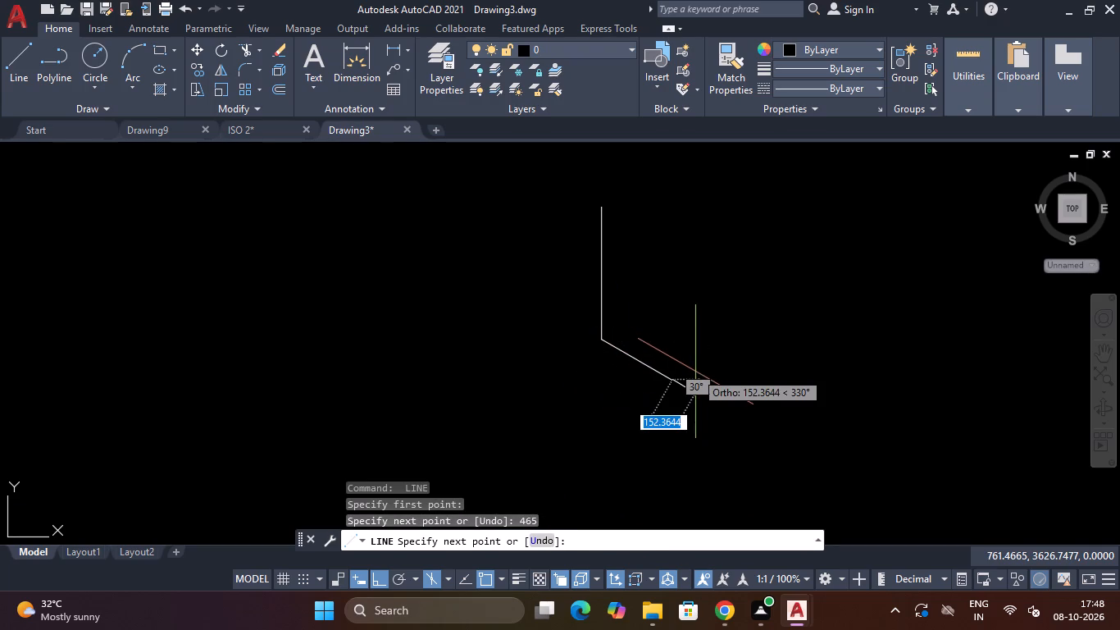
type("755")
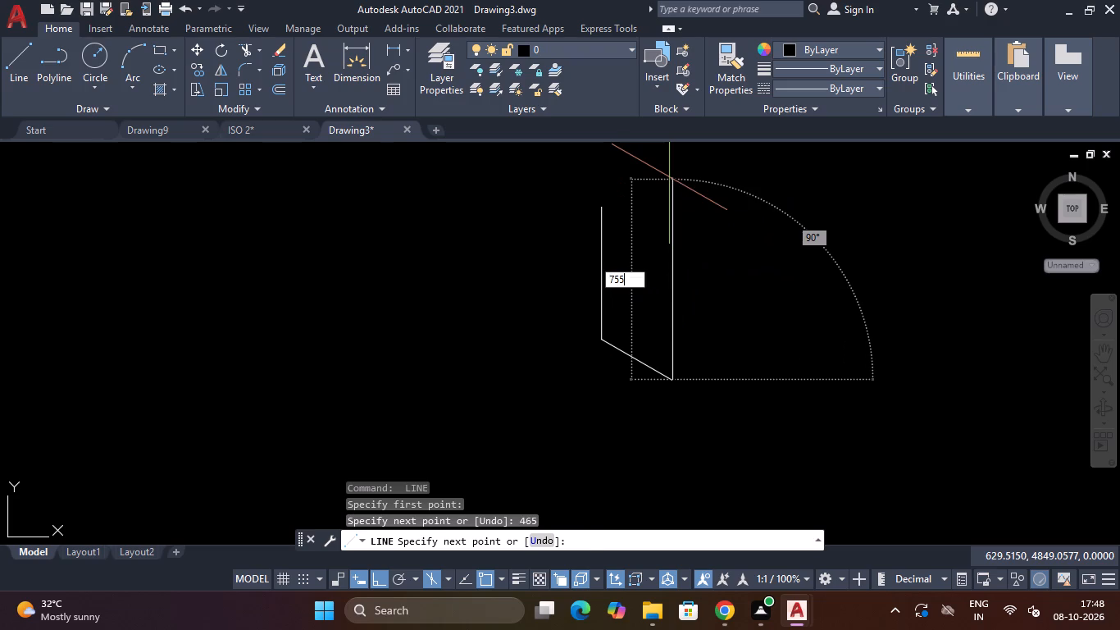
key("Return")
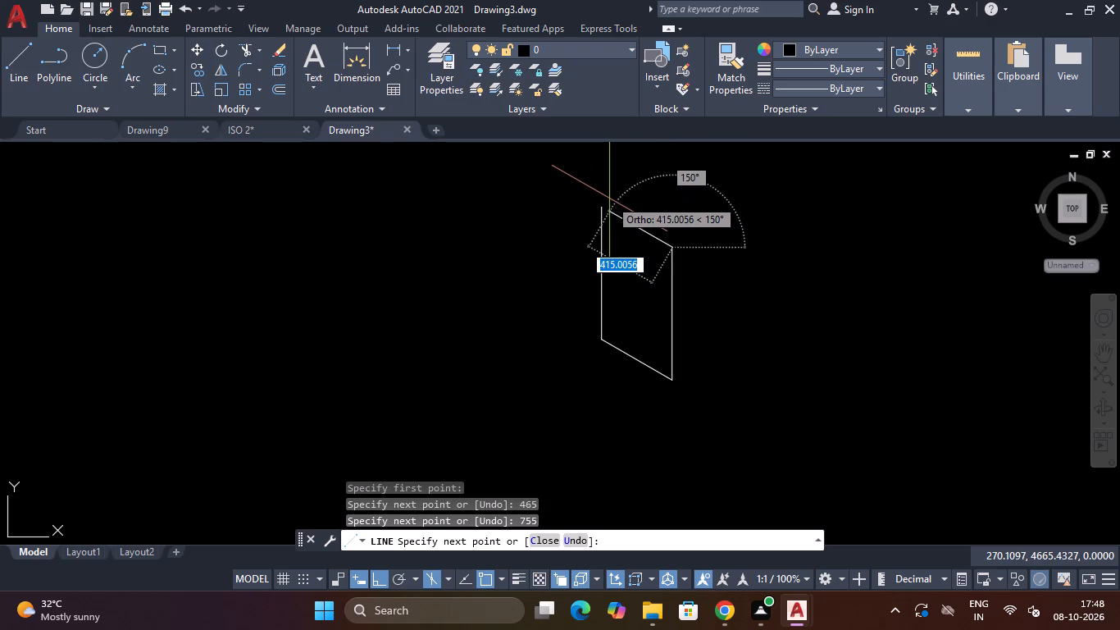
type("465")
key("Return")
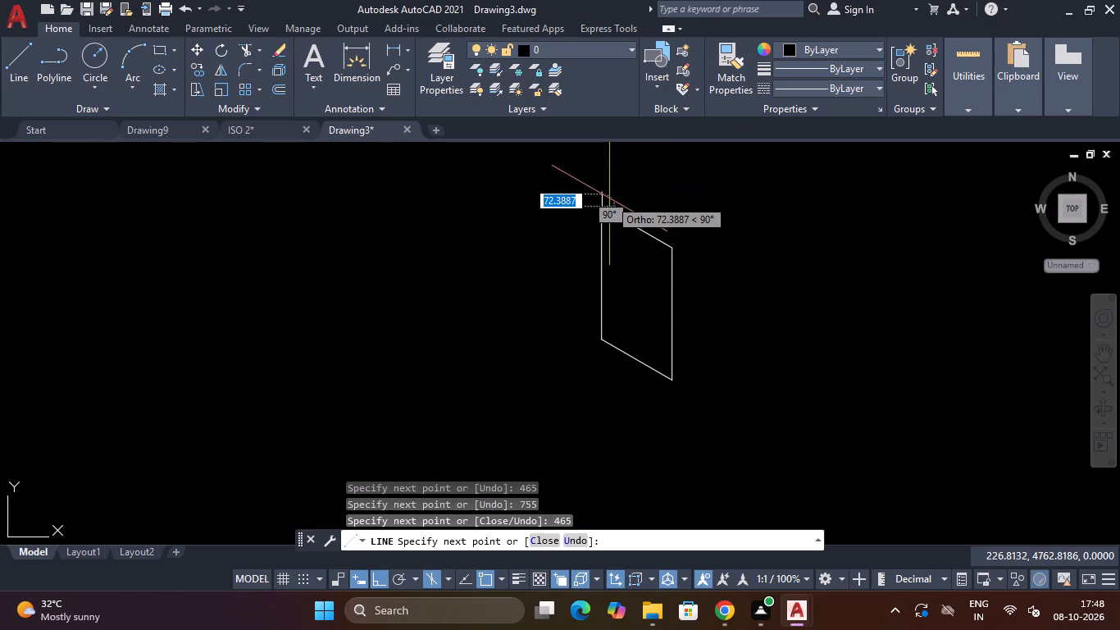
key("Escape")
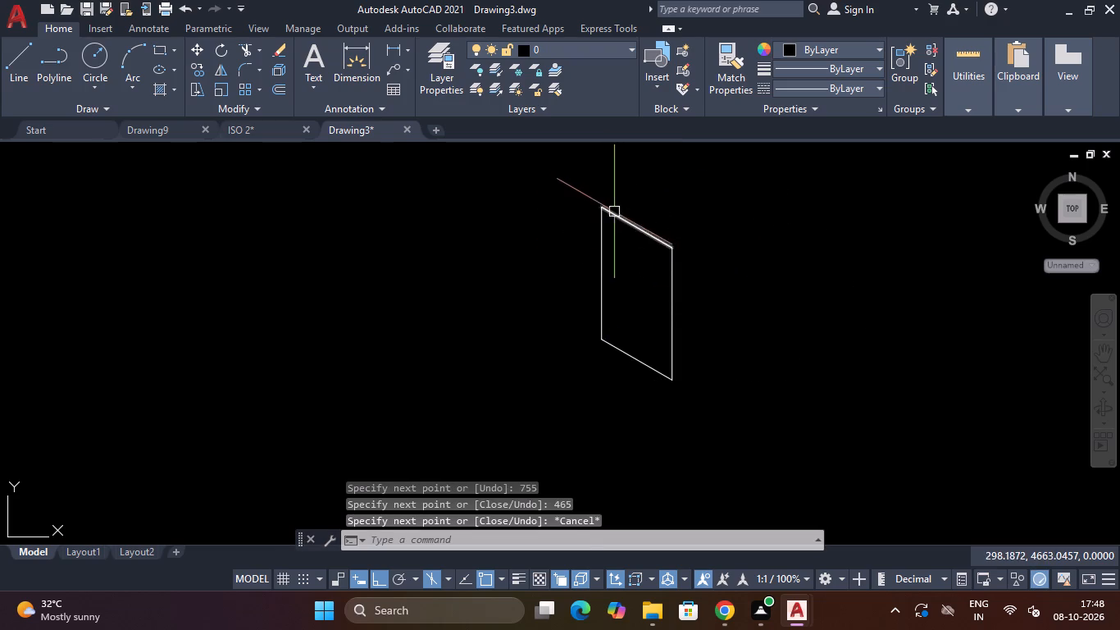
Switch to the Top isoplane and draw the L-shaped top from the face's upper far corner with segments 1515, 1165, 375, 700 and 1140.
scroll(614, 212, "up", 2)
scroll(614, 212, "down", 4)
scroll(618, 235, "up", 2)
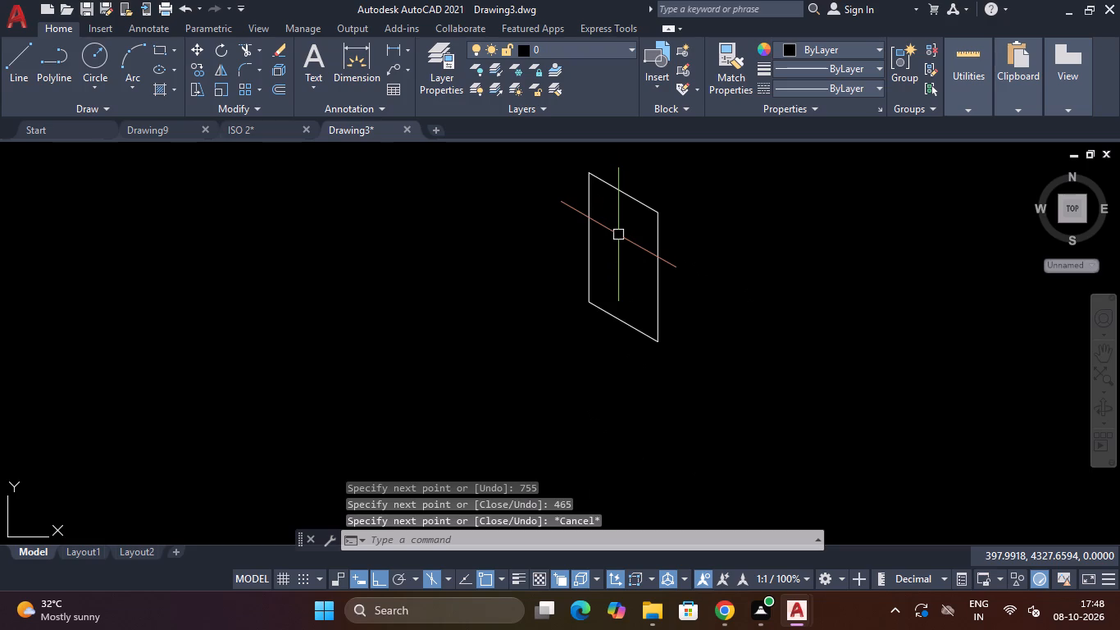
scroll(618, 235, "down", 1)
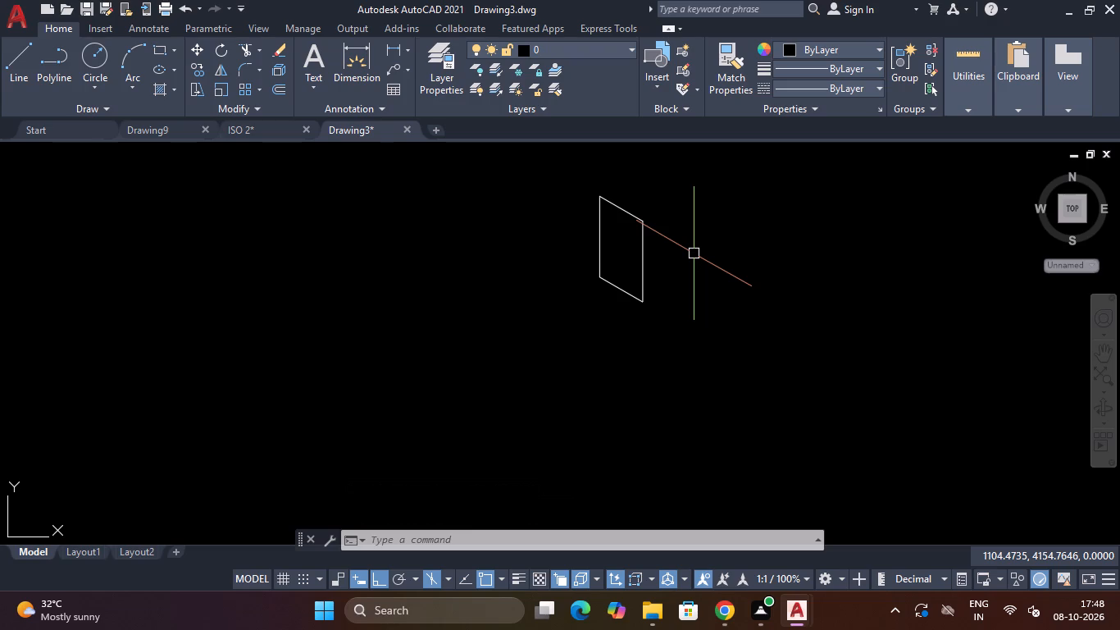
key("F5")
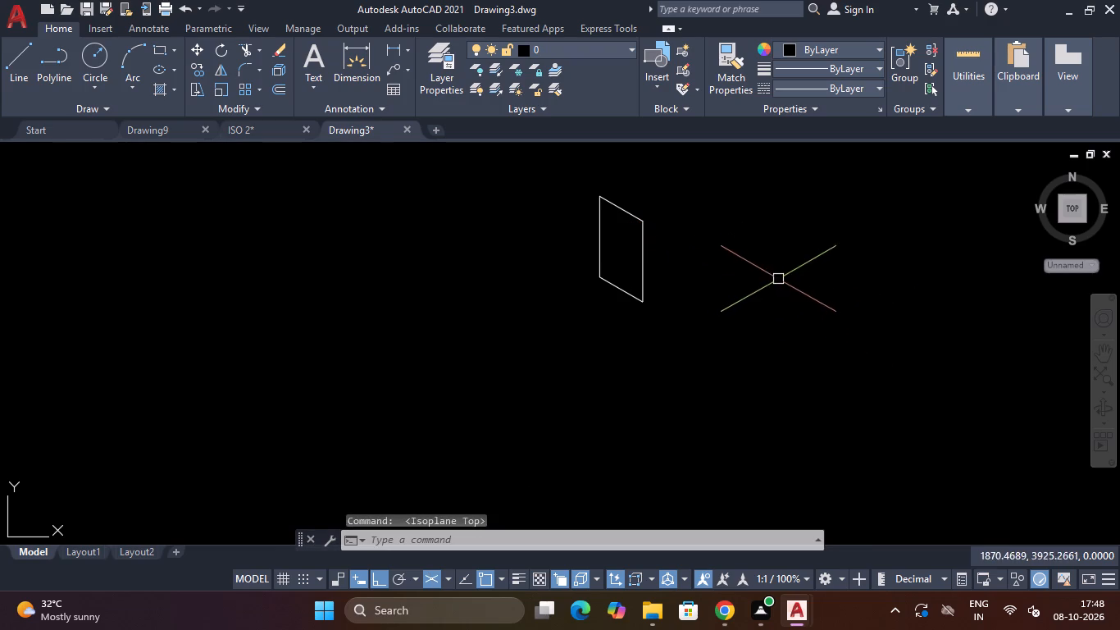
left_click(1104, 350)
left_click_drag(716, 292, 558, 451)
key("Escape")
type("L")
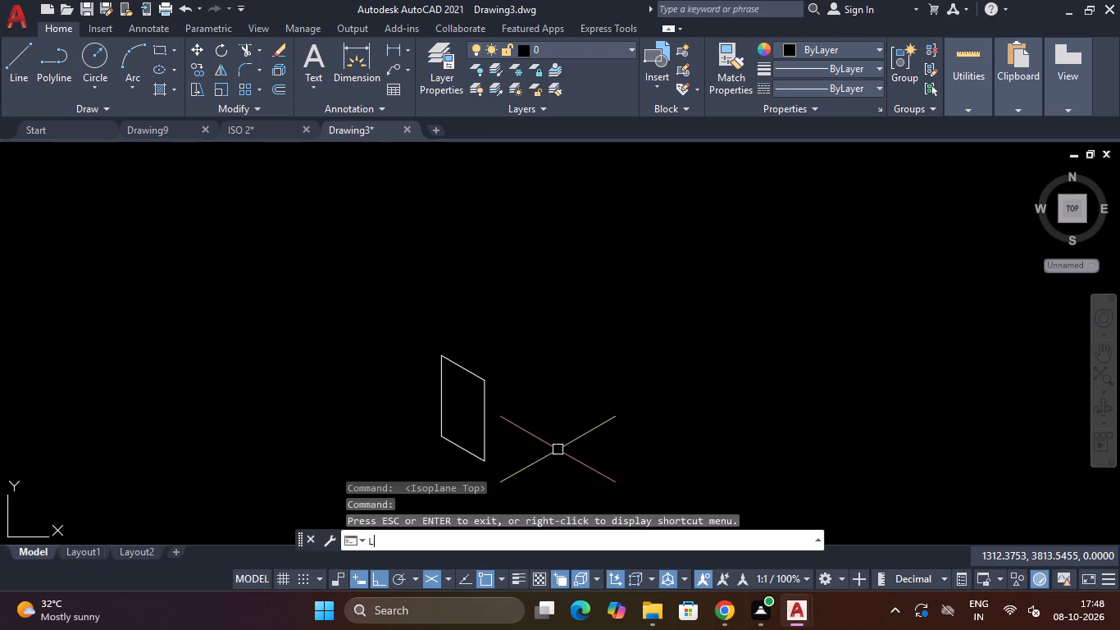
key("space")
left_click(442, 354)
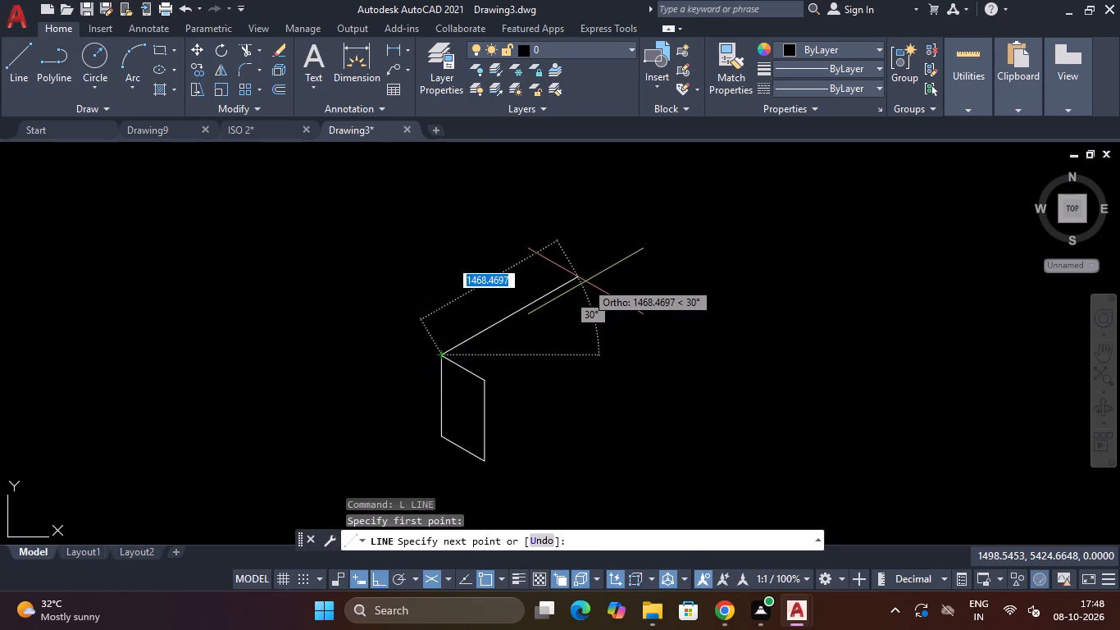
type("1515")
key("Return")
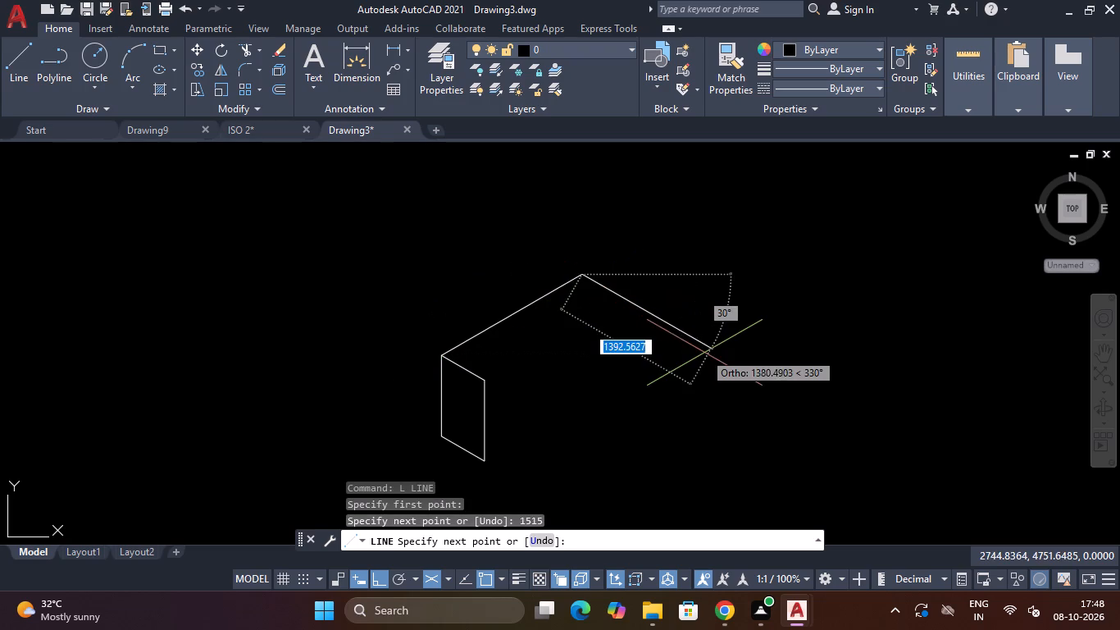
type("1165")
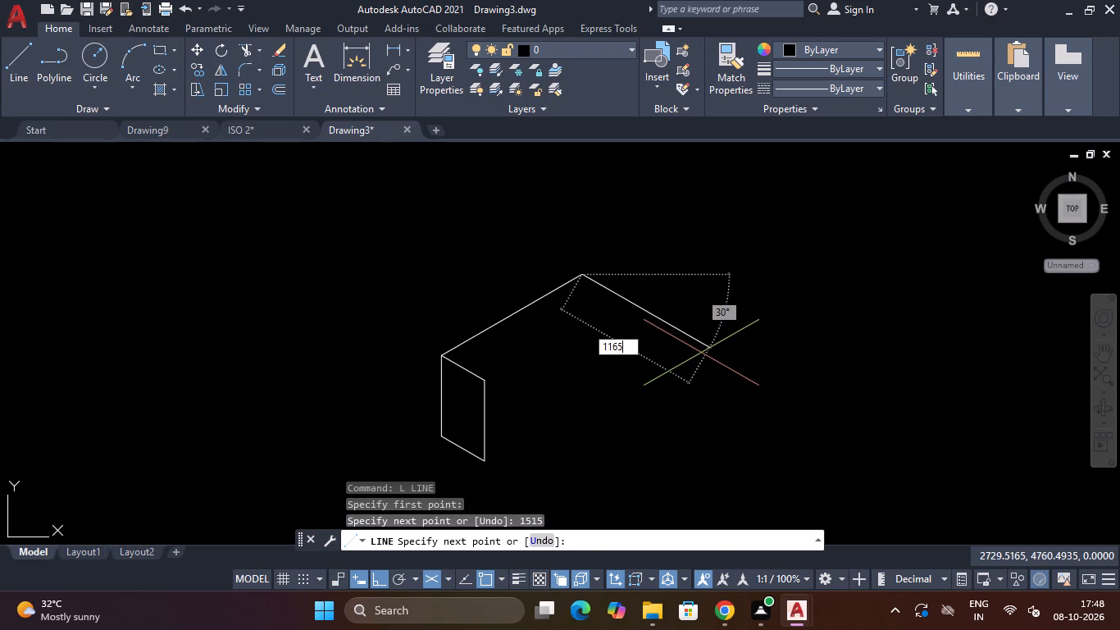
key("Return")
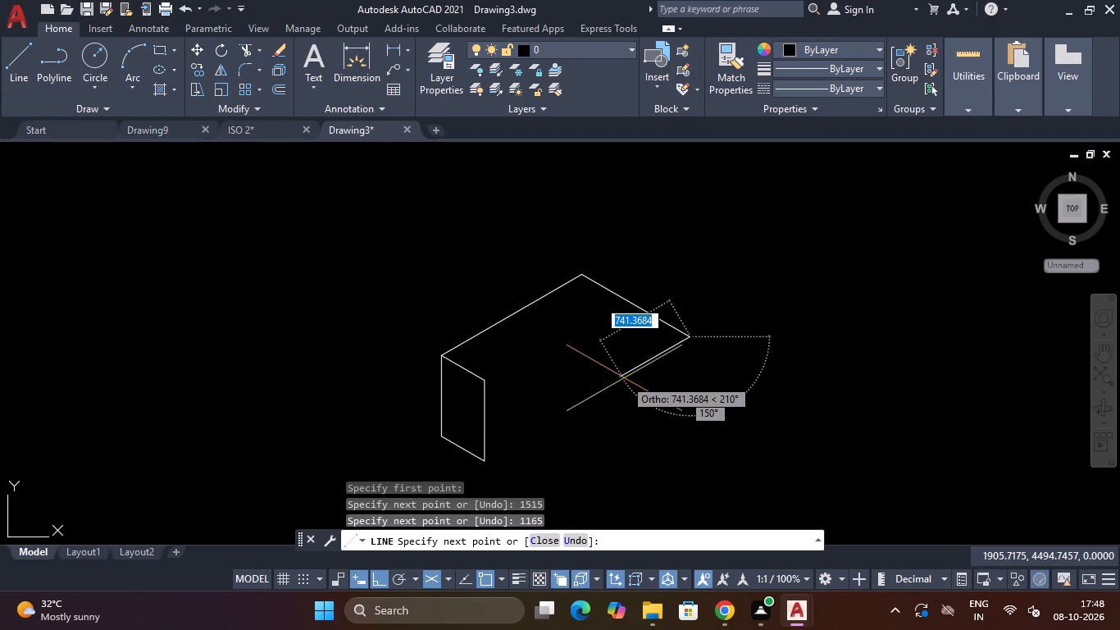
type("375")
key("Return")
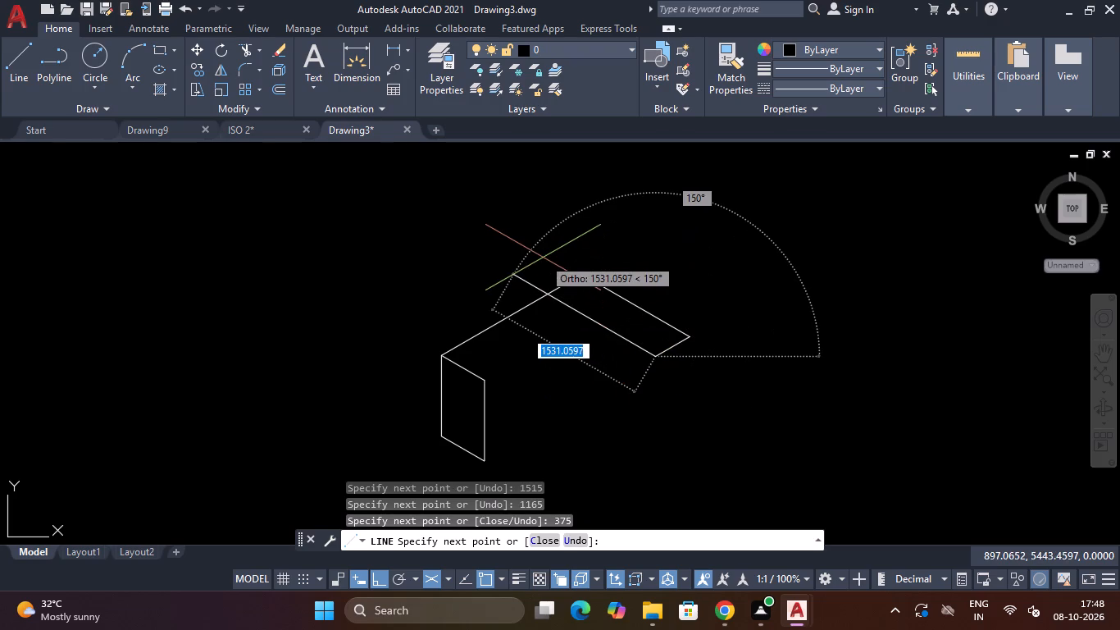
type("700")
key("Return")
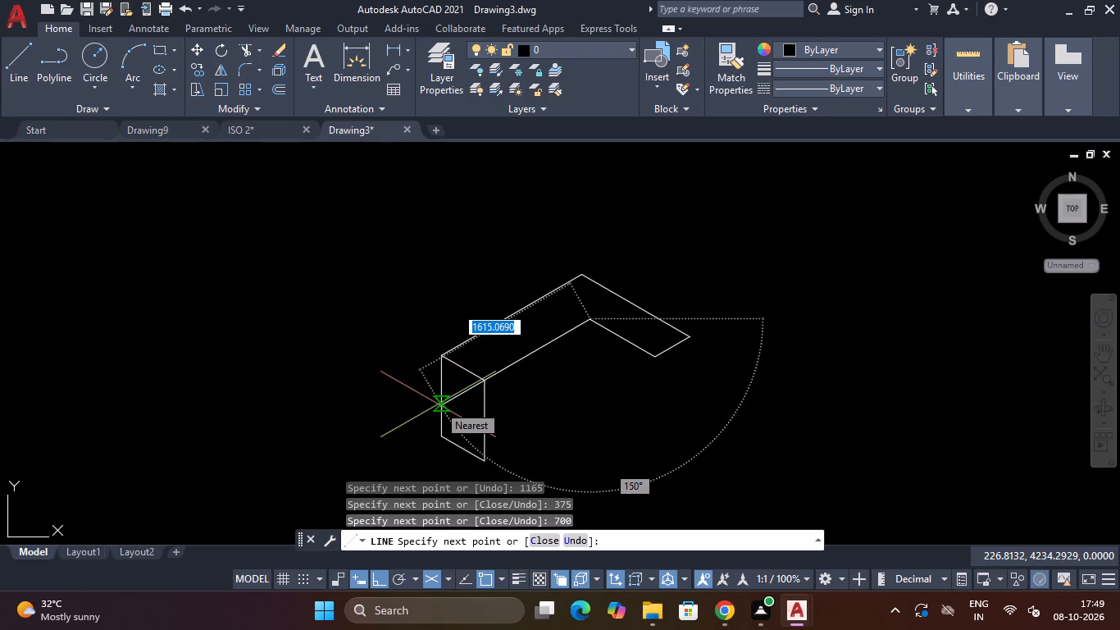
type("1140")
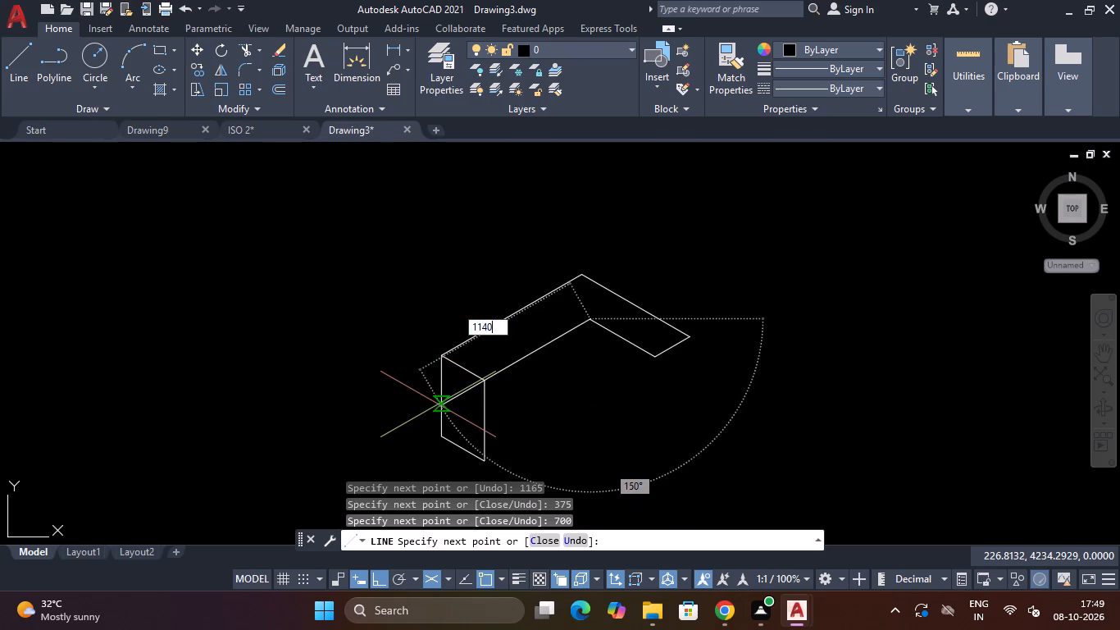
key("Return")
key("Escape")
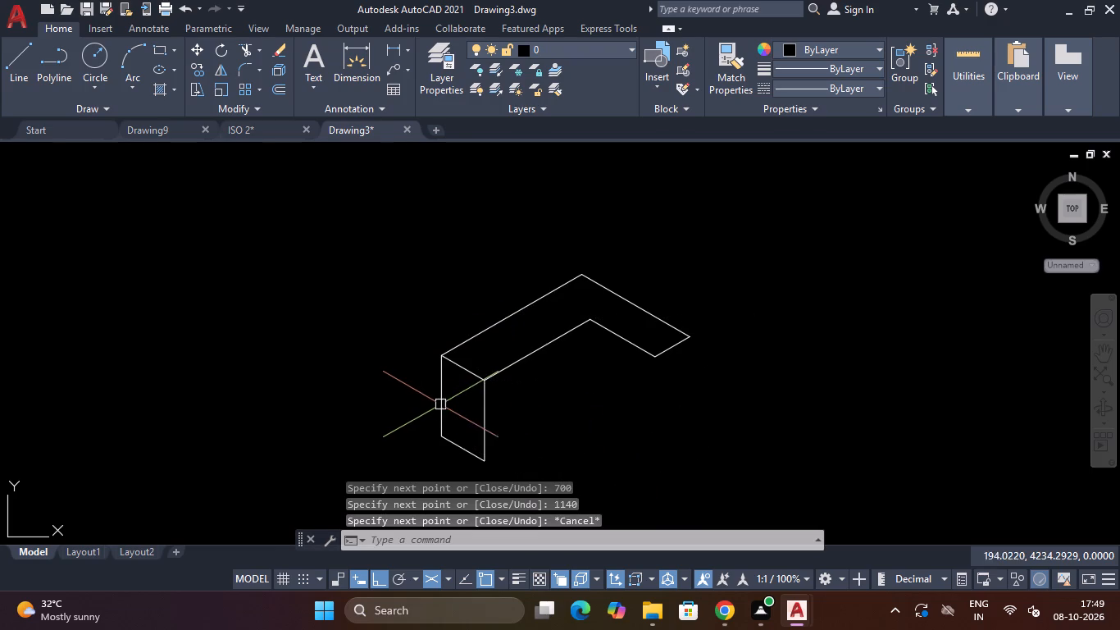
Switch to the Right isoplane and draw a vertical line 755 downward from the outer corner of the top's 375 end edge.
scroll(579, 389, "down", 3)
scroll(579, 389, "up", 2)
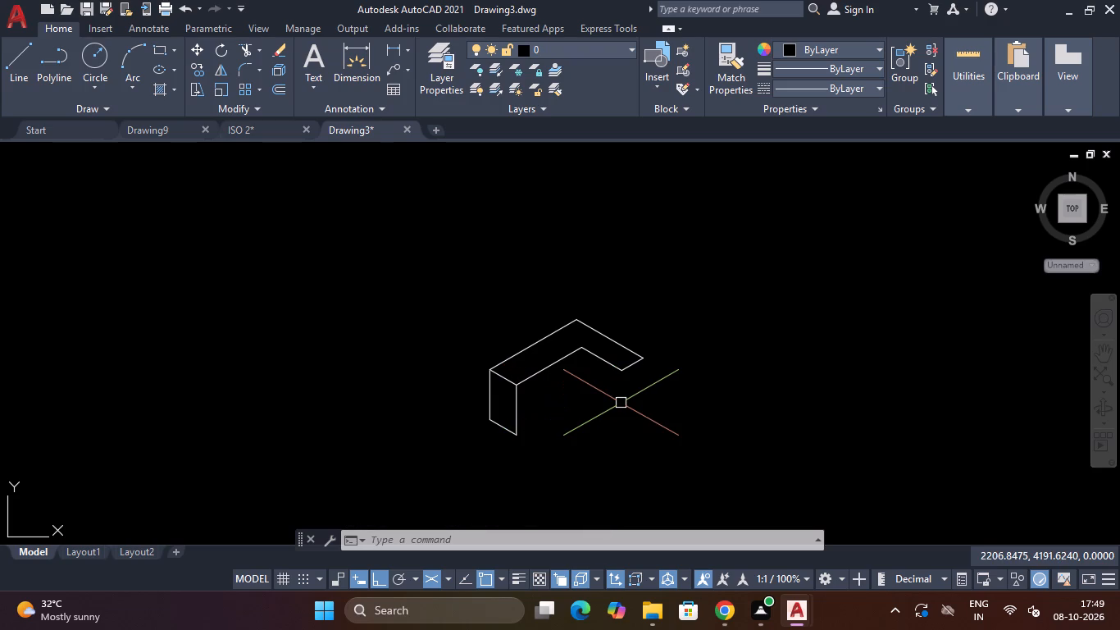
type("L")
key("space")
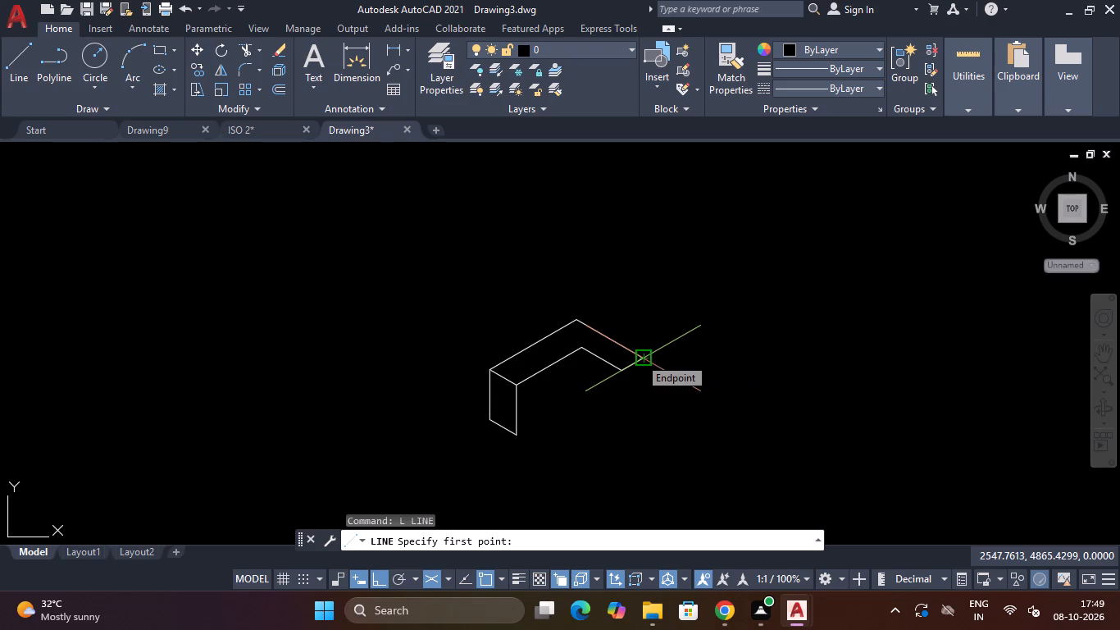
key("F5")
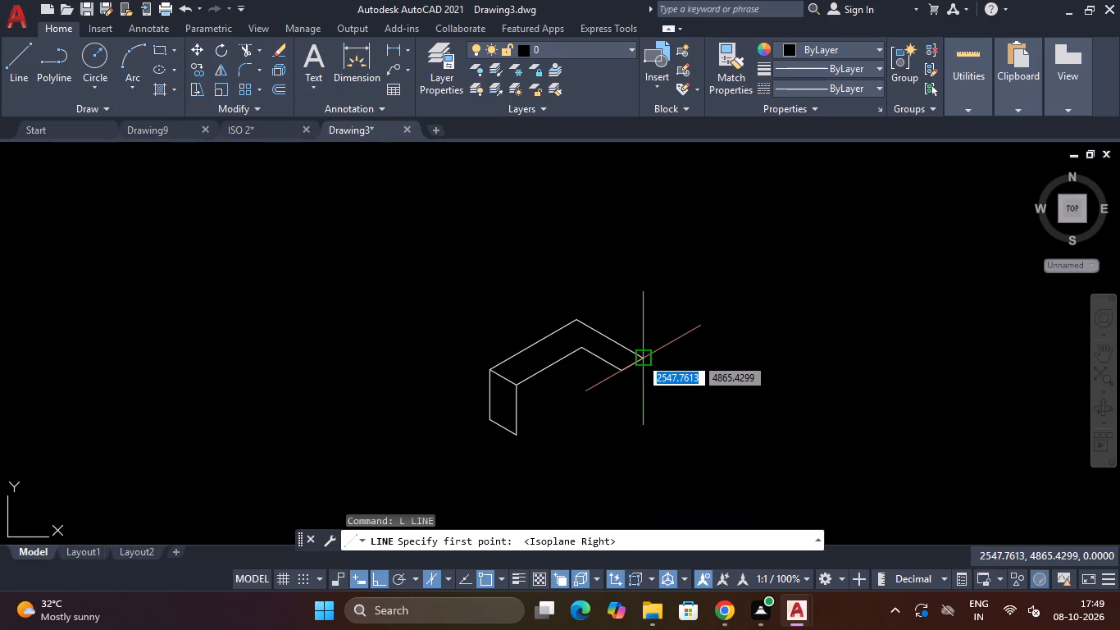
left_click(640, 357)
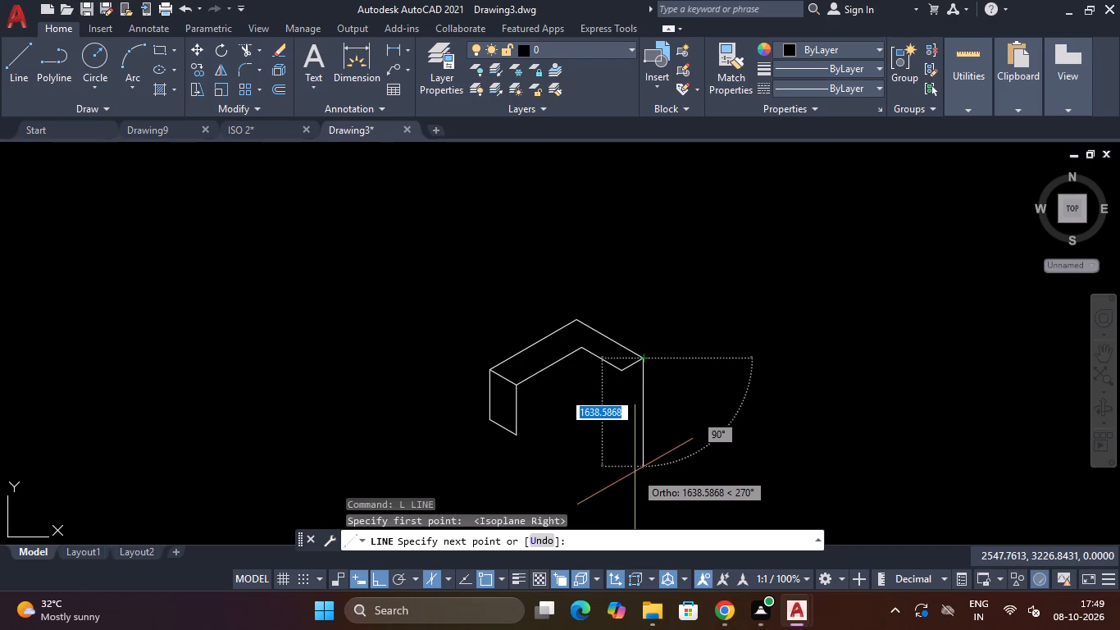
type("755")
key("Return")
key("Escape")
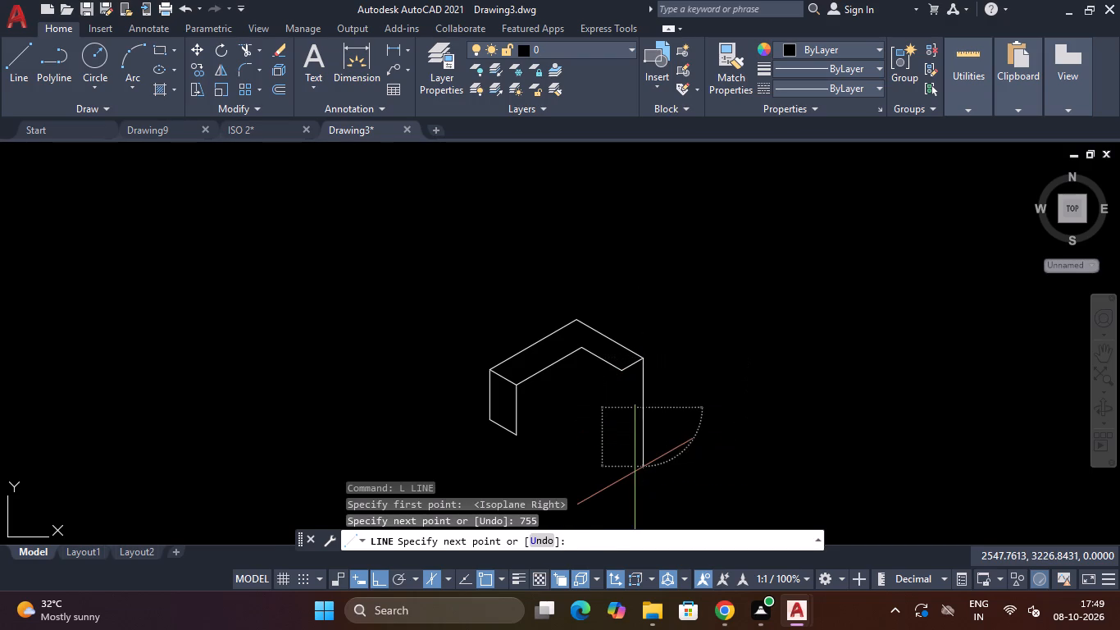
Draw a 755 line downward from the inner corner of the 375 edge and join it to the outer vertical's lower end.
key("space")
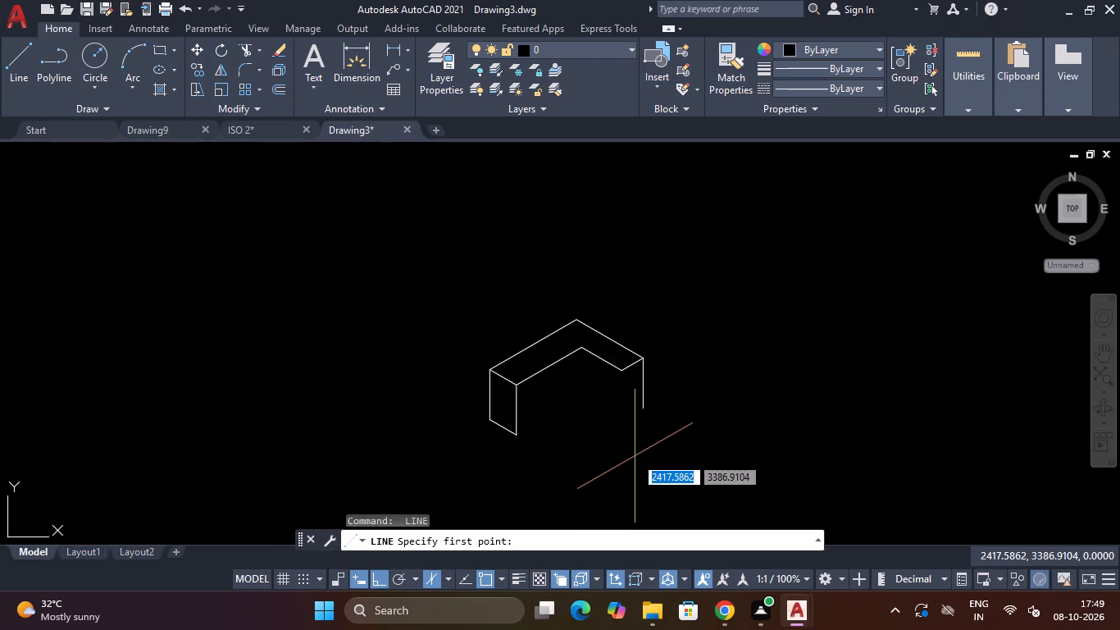
left_click(621, 375)
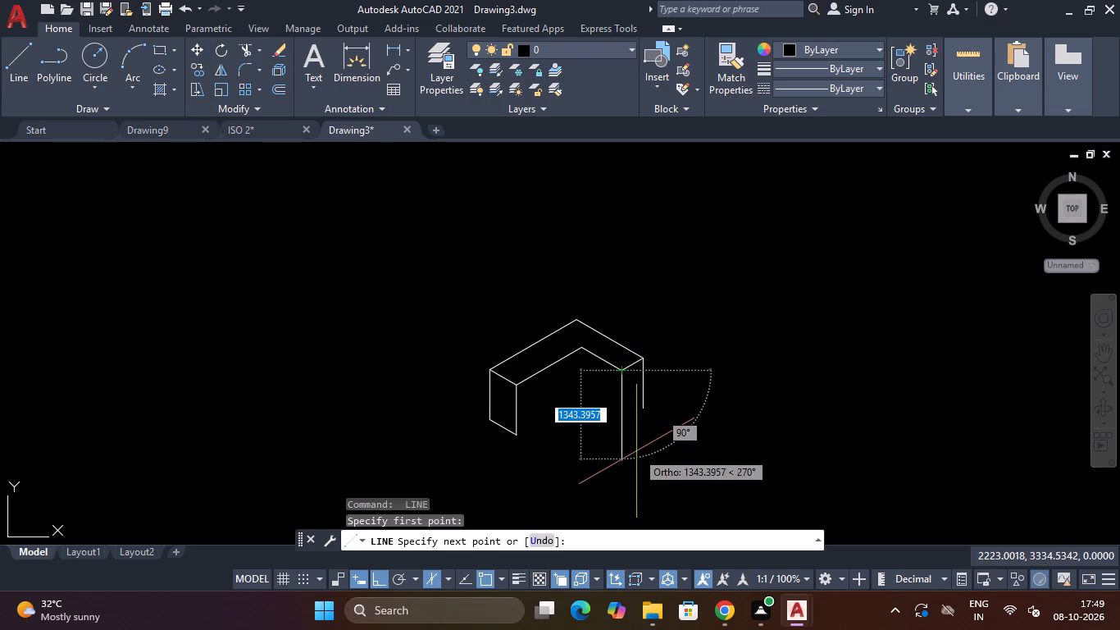
type("755")
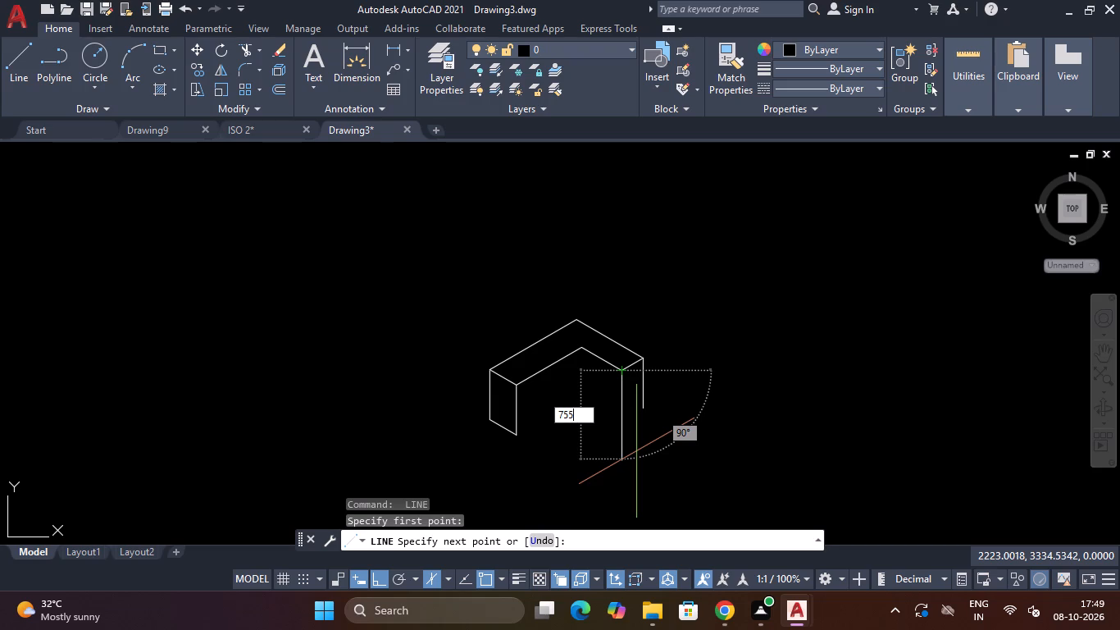
key("Return")
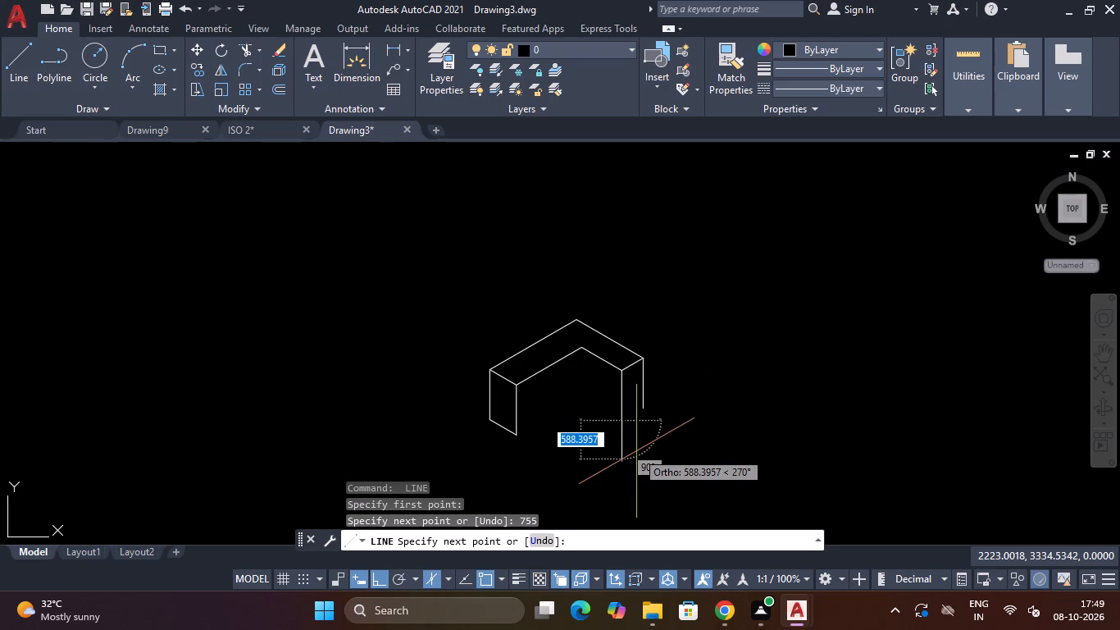
left_click(645, 405)
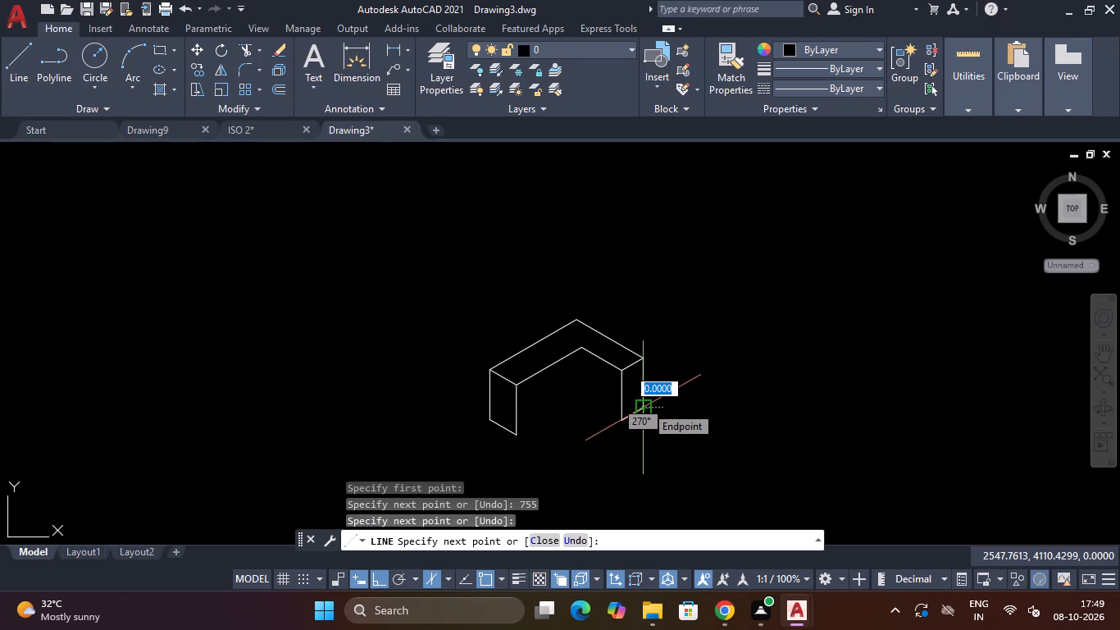
key("Escape")
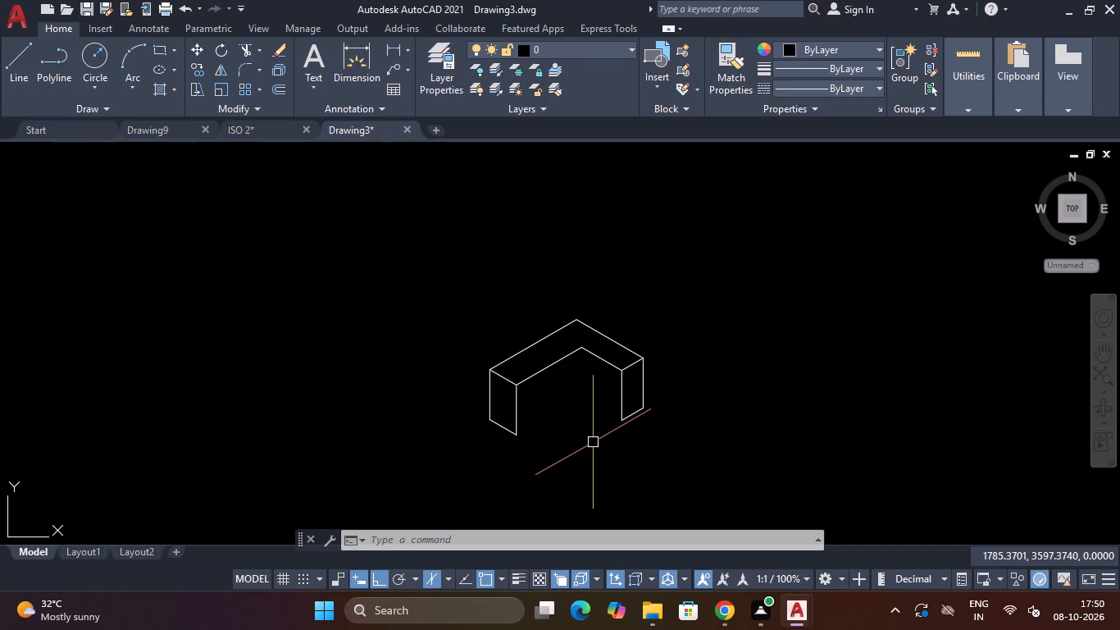
On the Left isoplane, draw a 650 line inward from the end face's lower inner corner, plus a vertical about 886 long past the top edge.
key("space")
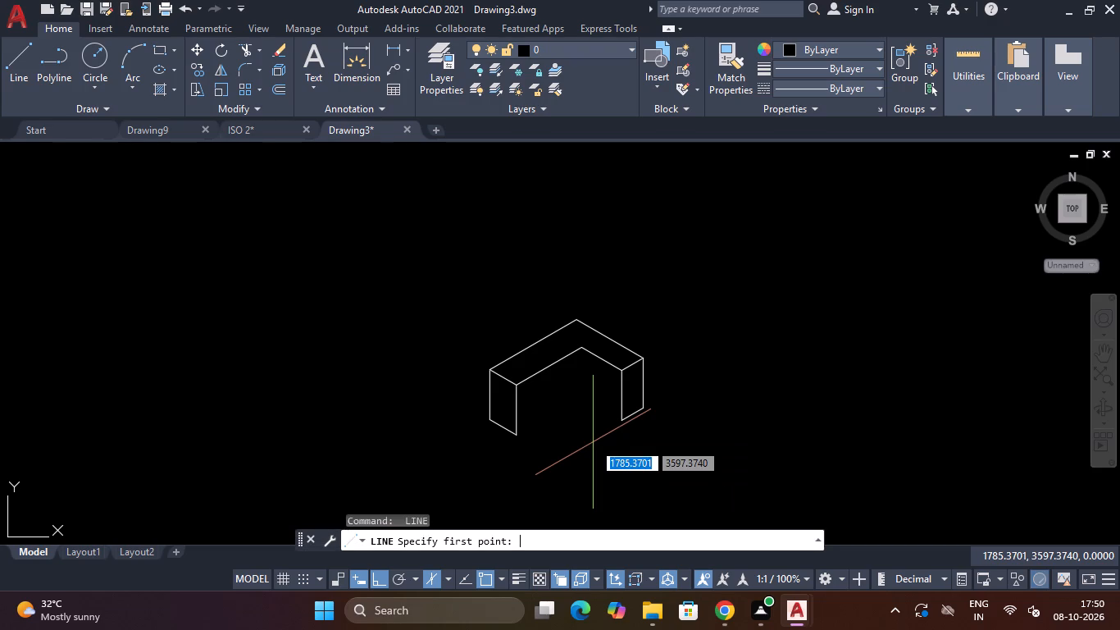
key("F5")
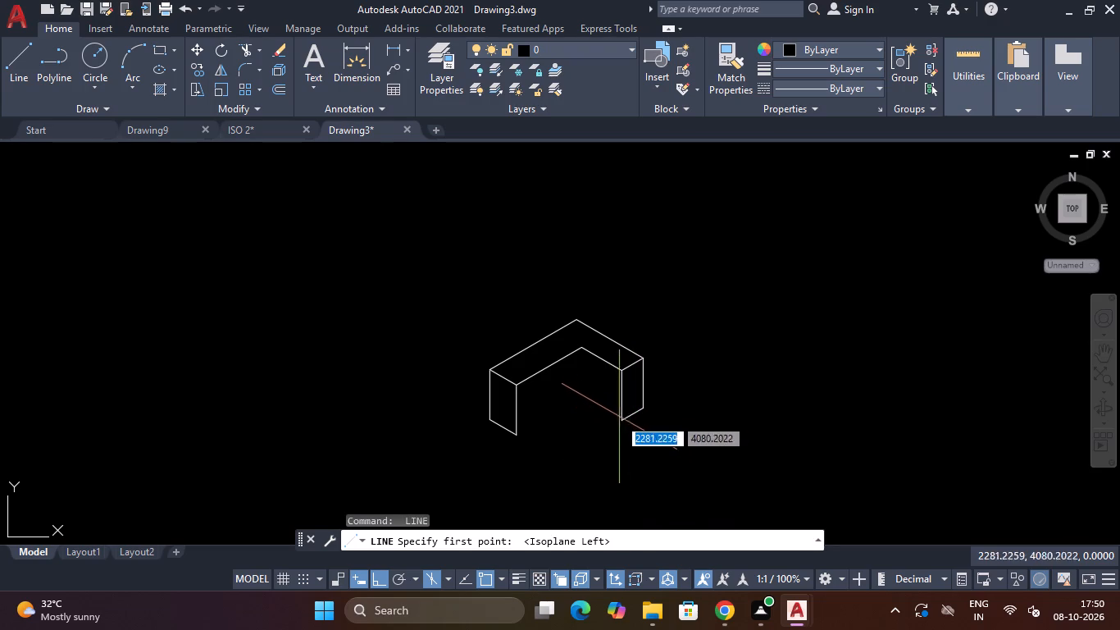
left_click(617, 419)
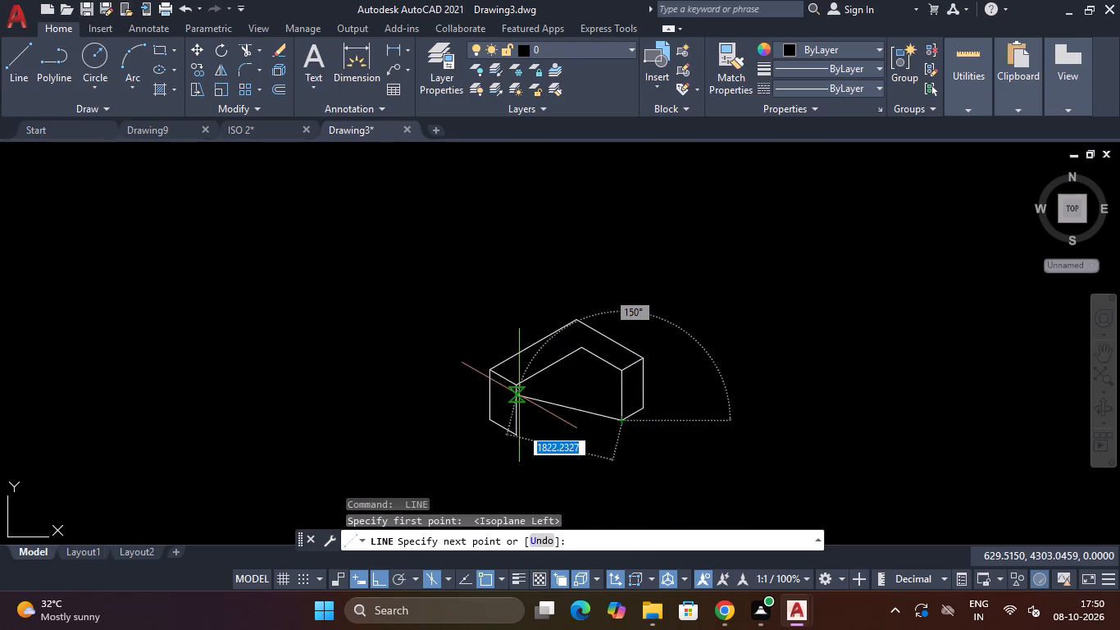
type("650")
key("Return")
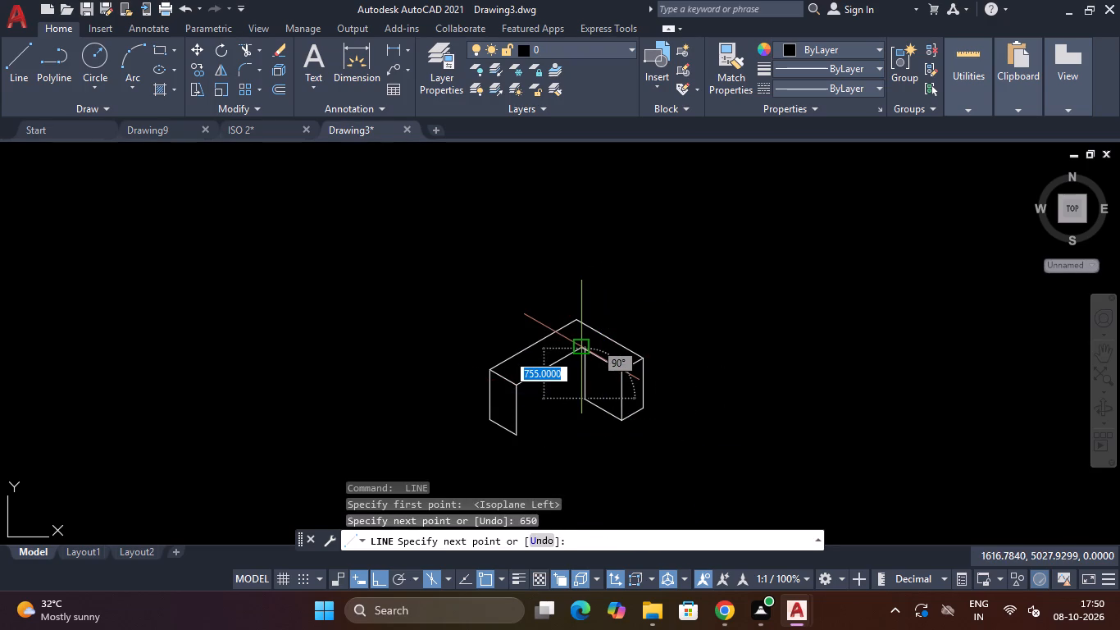
scroll(585, 349, "up", 4)
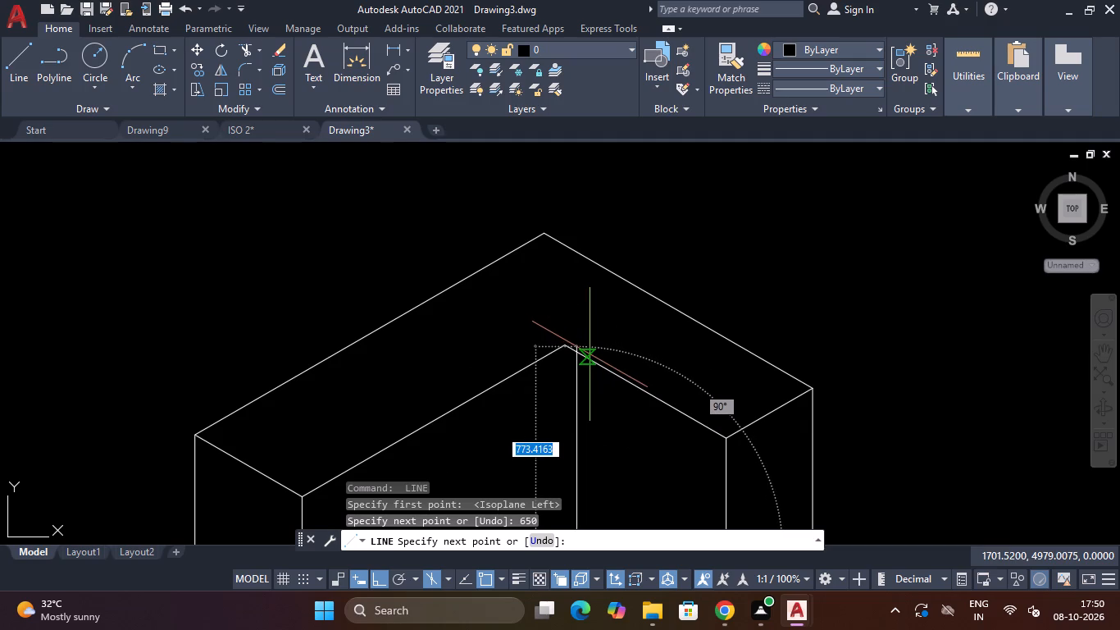
scroll(590, 350, "up", 2)
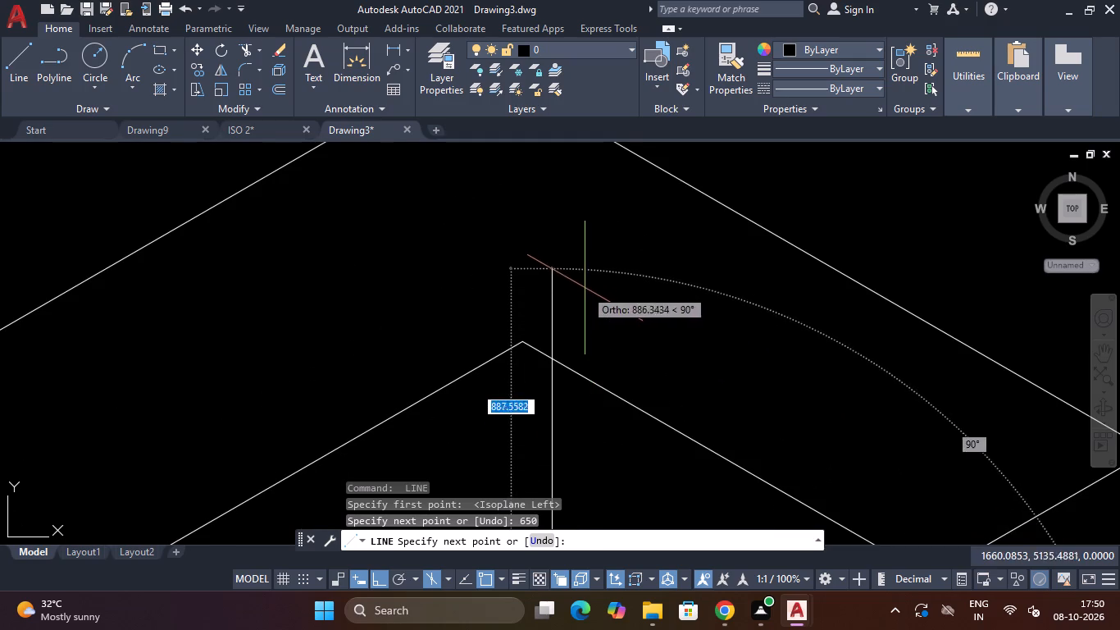
left_click(585, 288)
scroll(585, 288, "down", 4)
key("Escape")
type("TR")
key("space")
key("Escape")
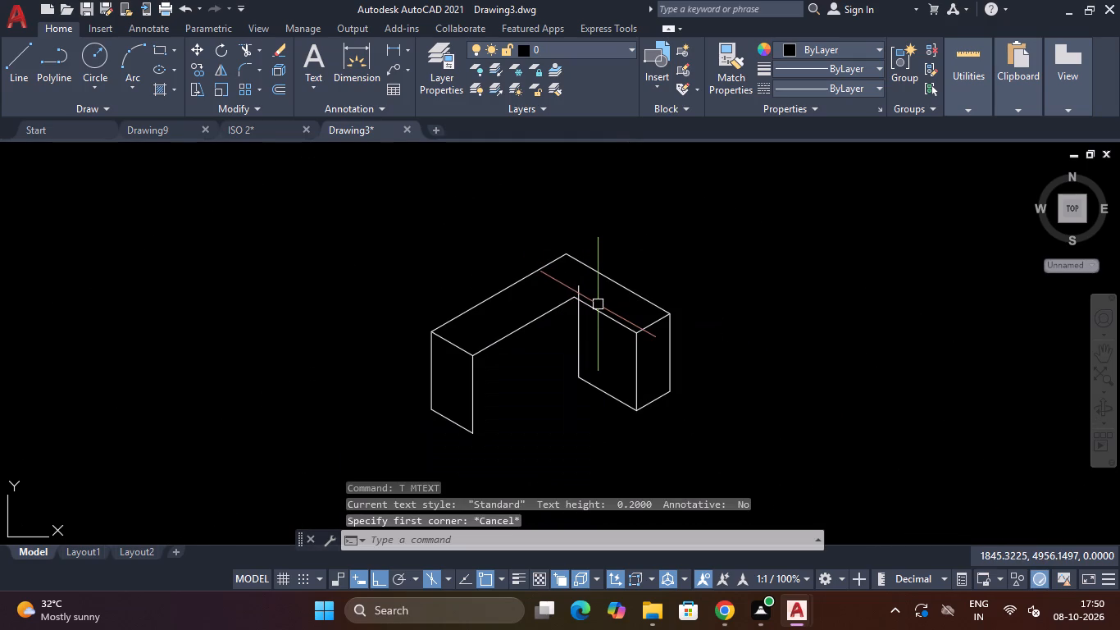
Trim the part of the new inner vertical line that extends above the top's inner 700 edge, and end the Trim command.
key("t")
key("r")
key("space")
scroll(590, 298, "up", 3)
left_click(542, 276)
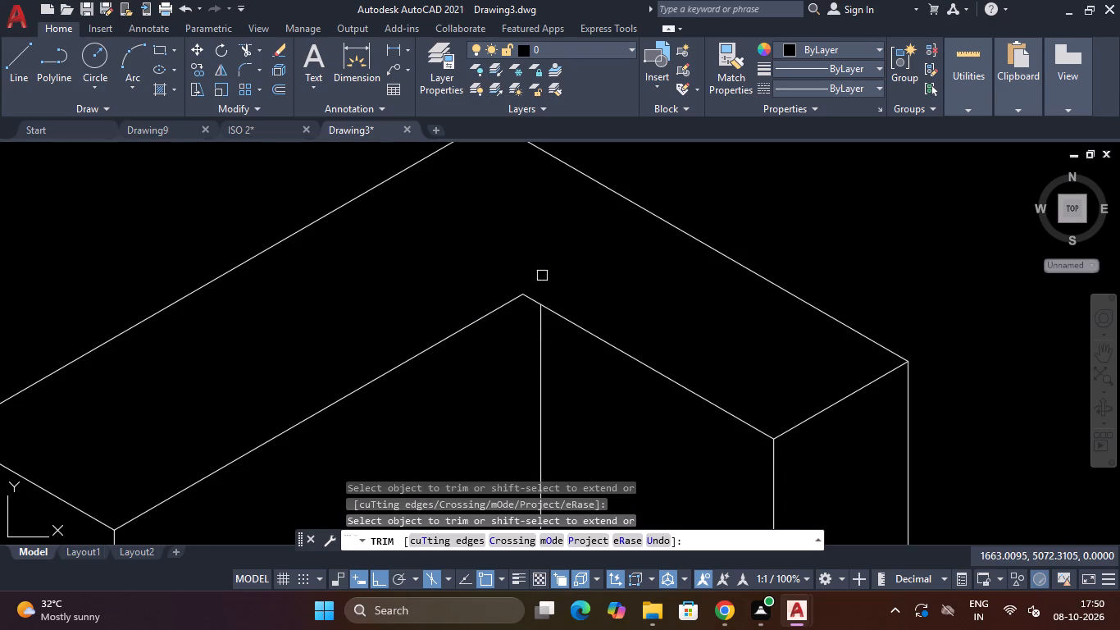
scroll(542, 276, "down", 2)
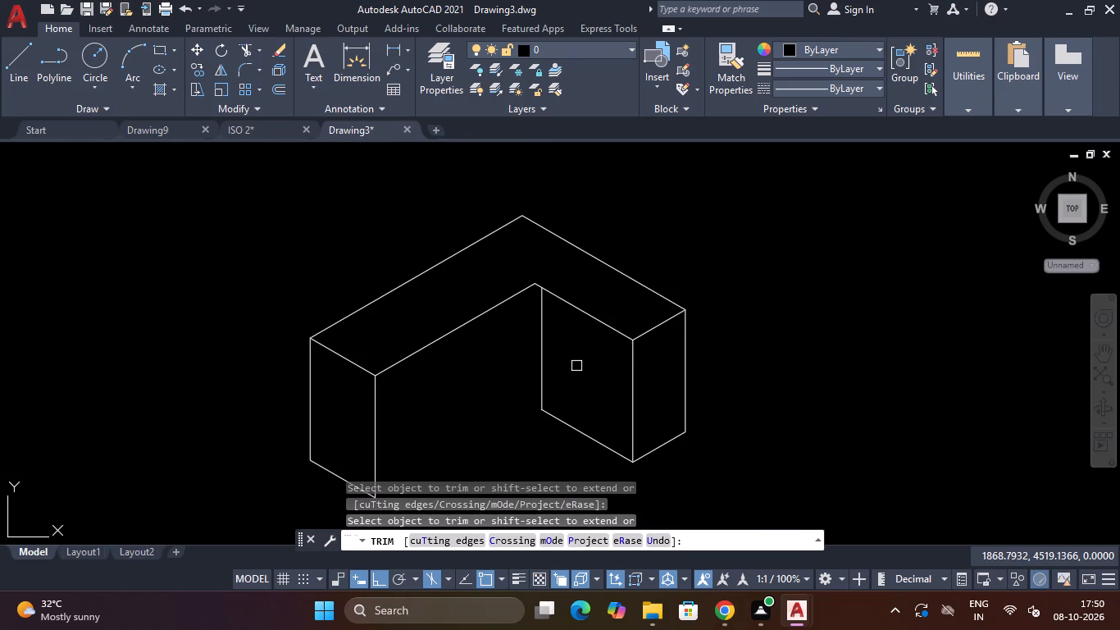
key("Escape")
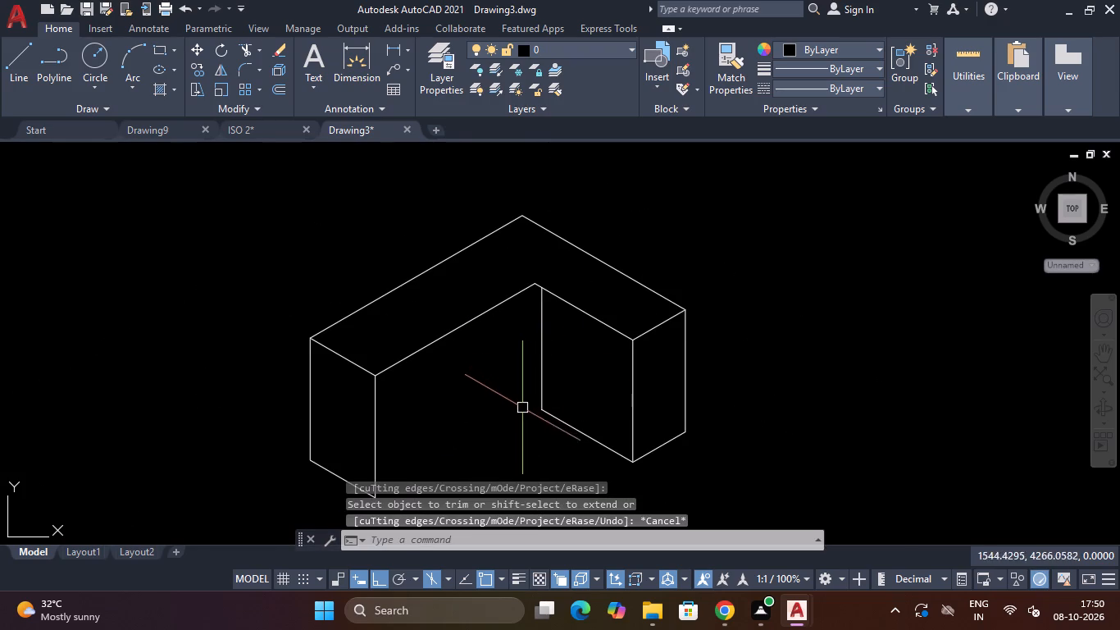
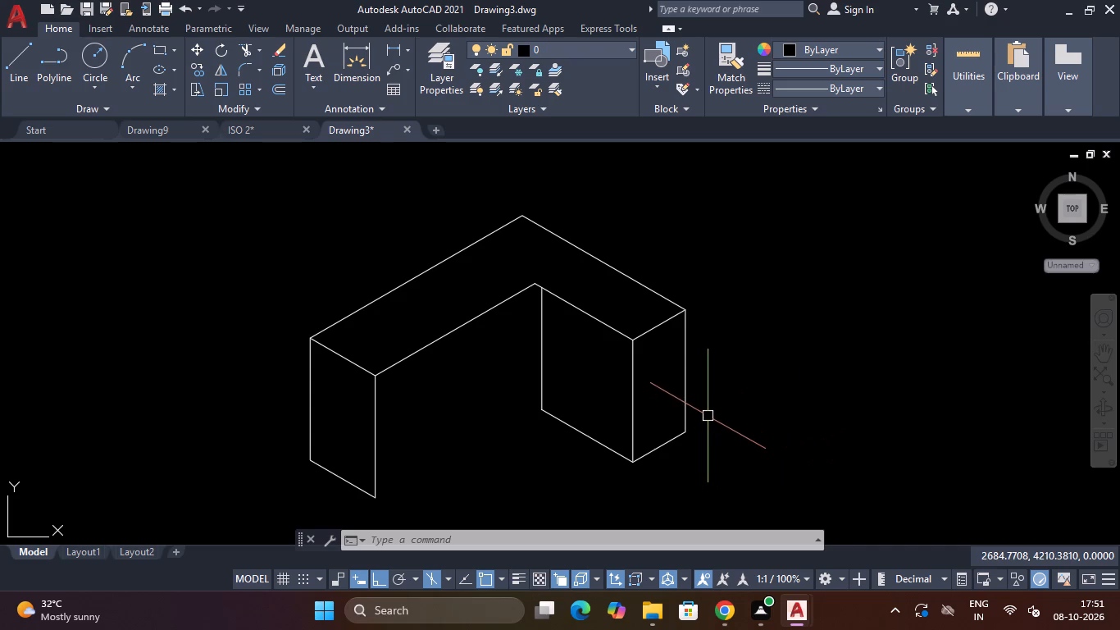
On the Right isoplane, draw a 306 line inward from the lower inner corner of the long leg's end face, plus a vertical past the top edge.
scroll(708, 416, "down", 1)
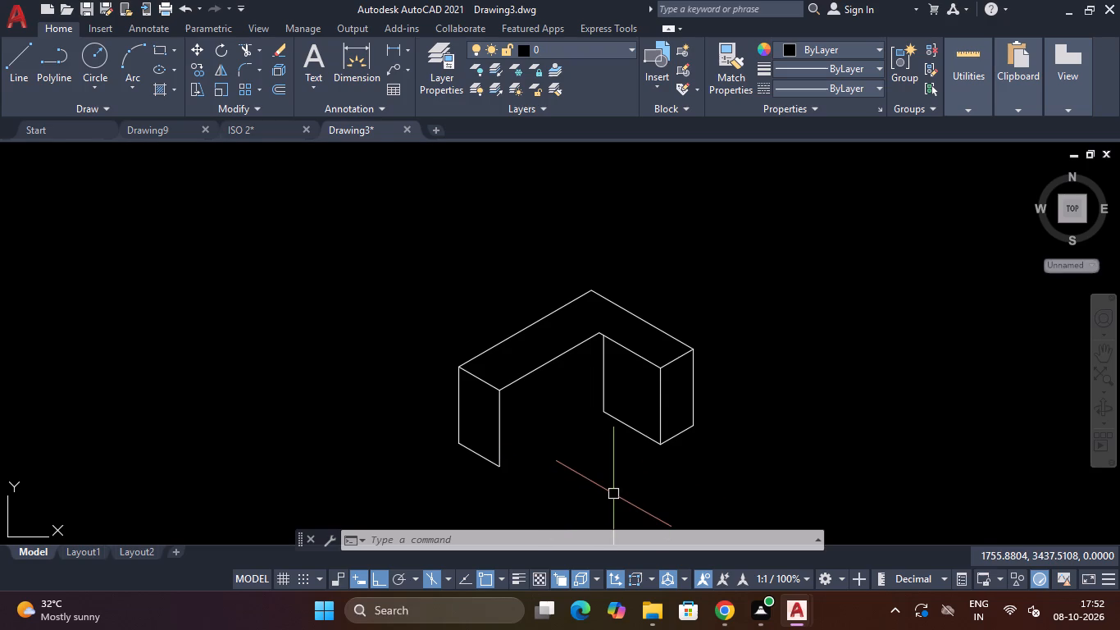
type("L")
key("space")
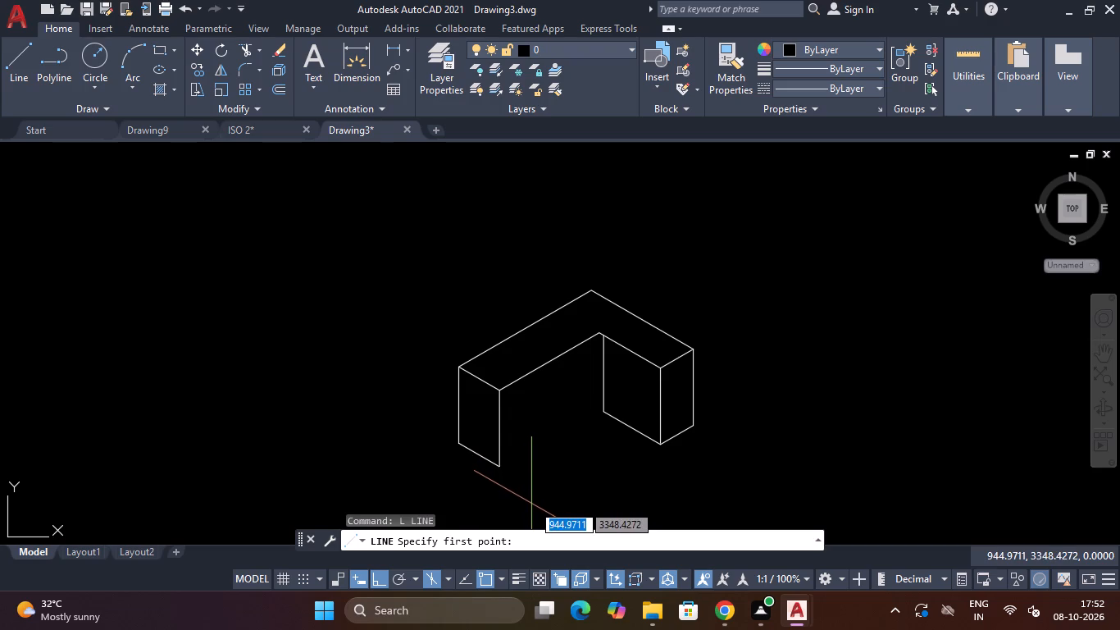
key("F5")
key("F5")
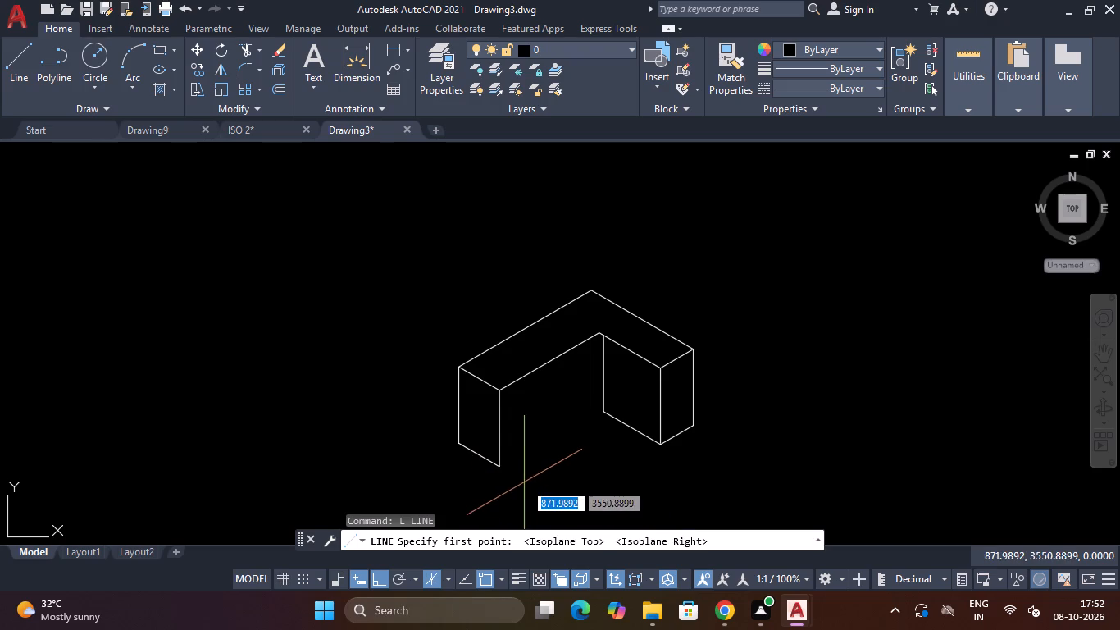
type("L")
key("space")
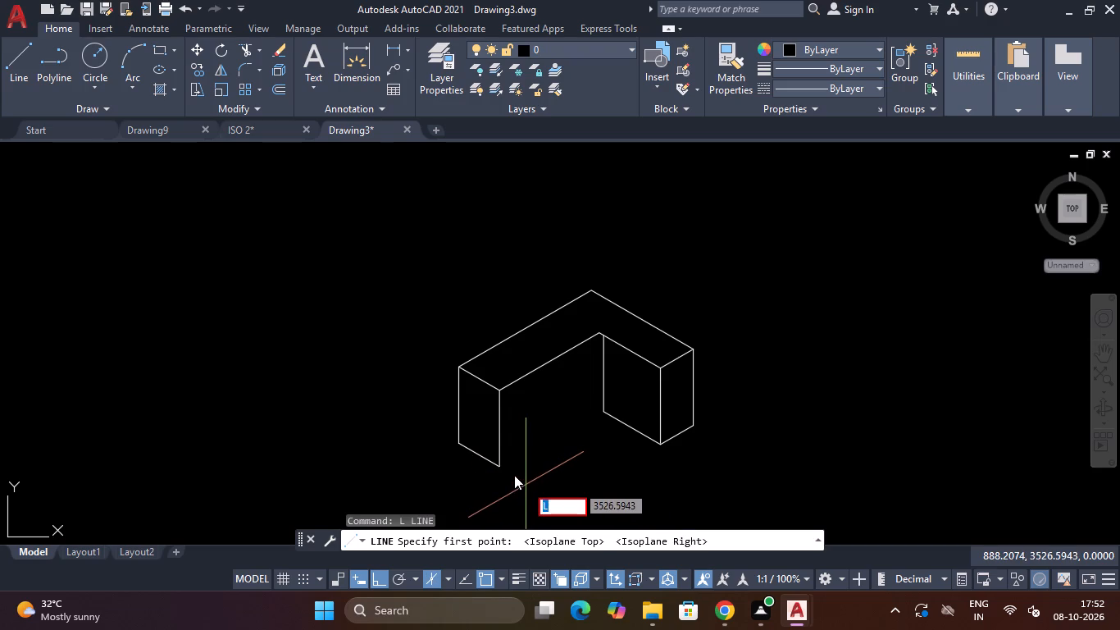
key("BackSpace")
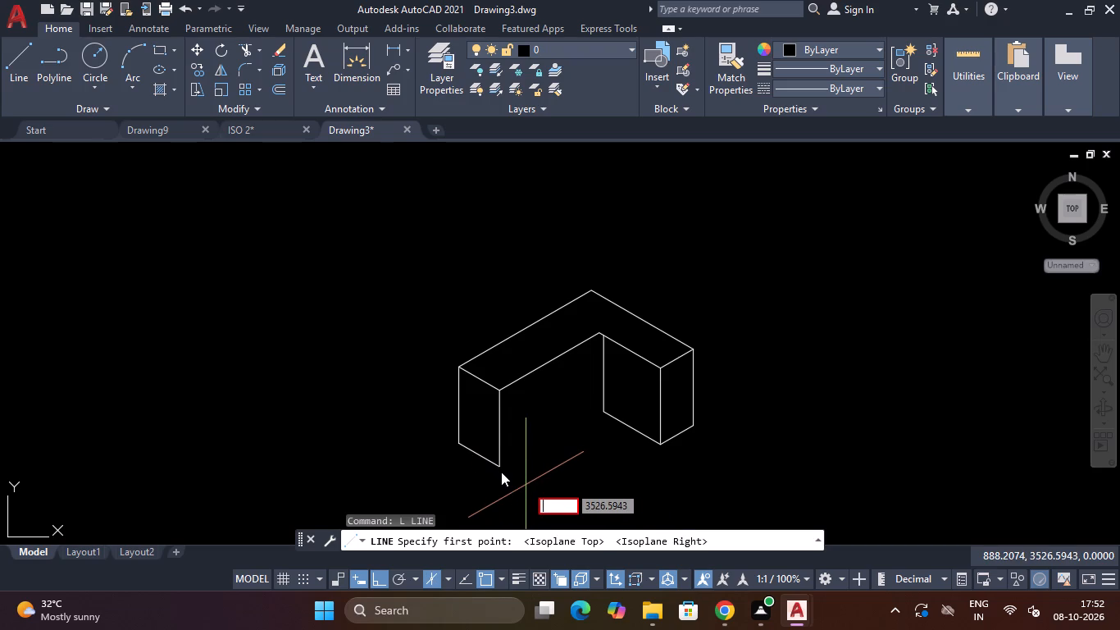
key("Escape")
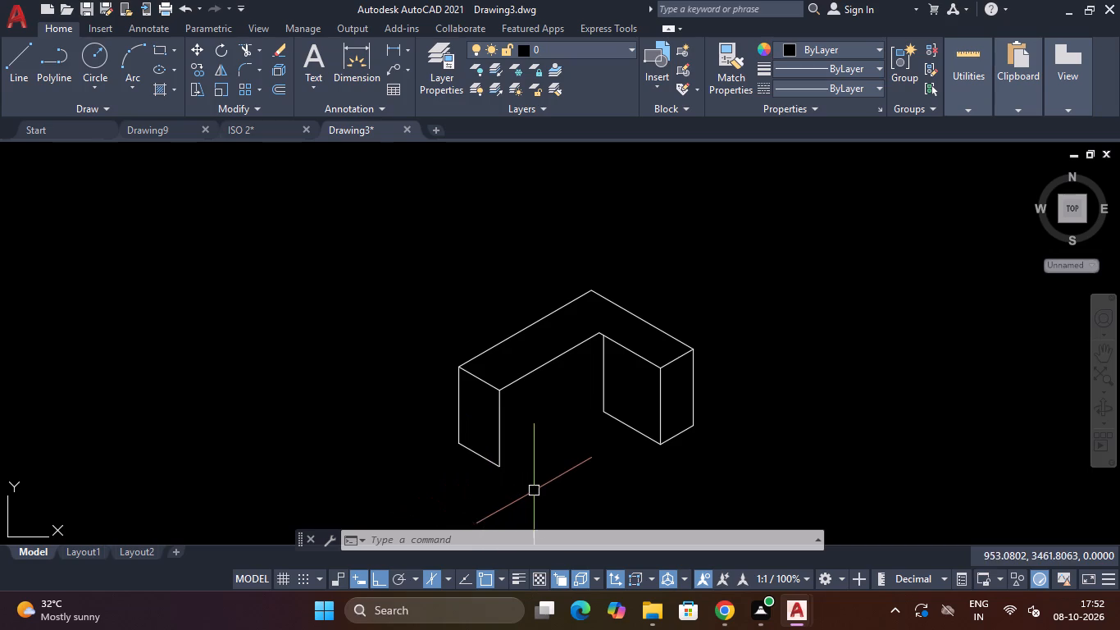
type("L")
key("space")
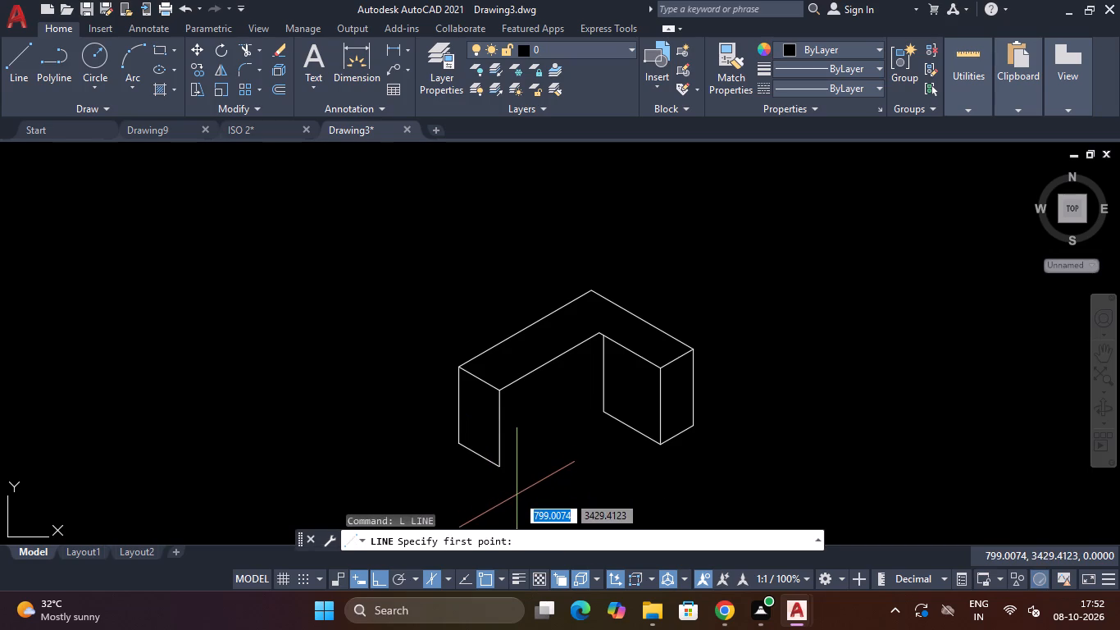
left_click(498, 469)
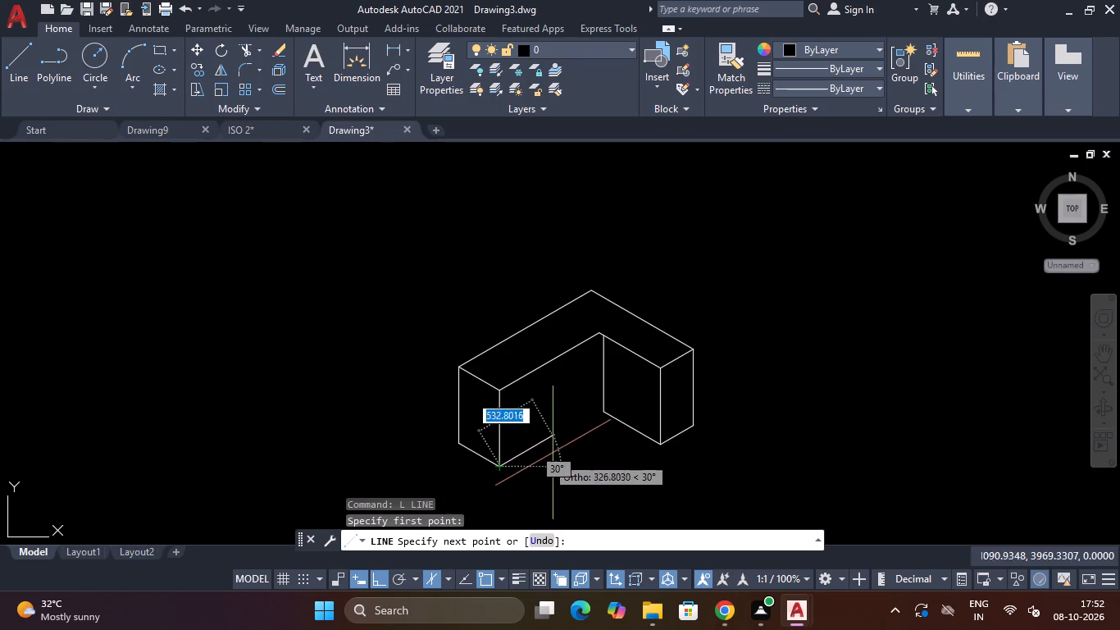
type("306")
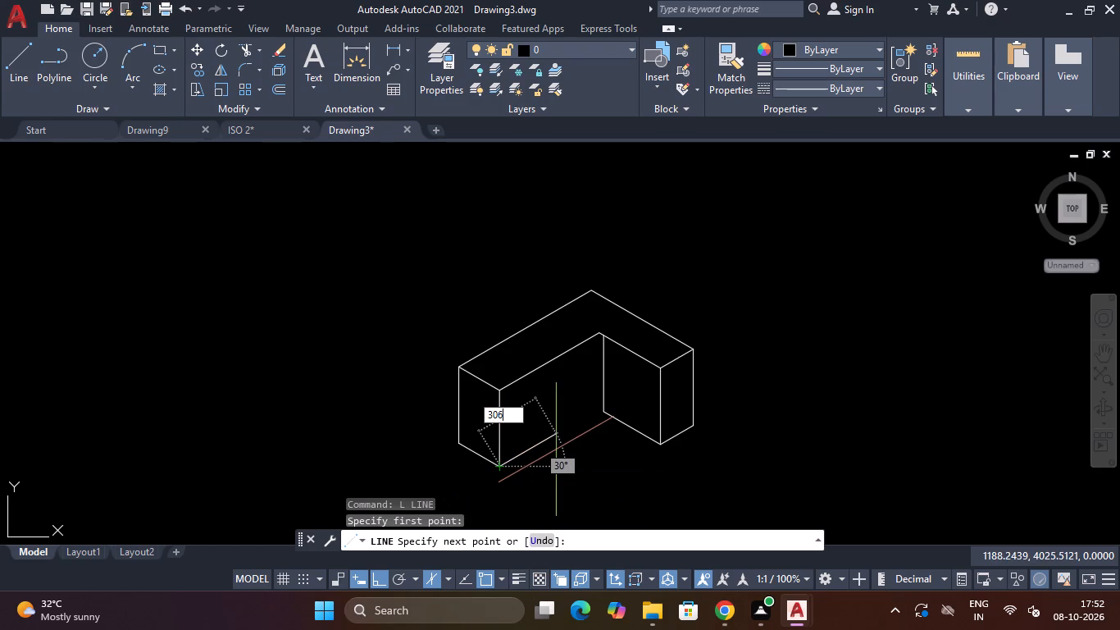
key("Return")
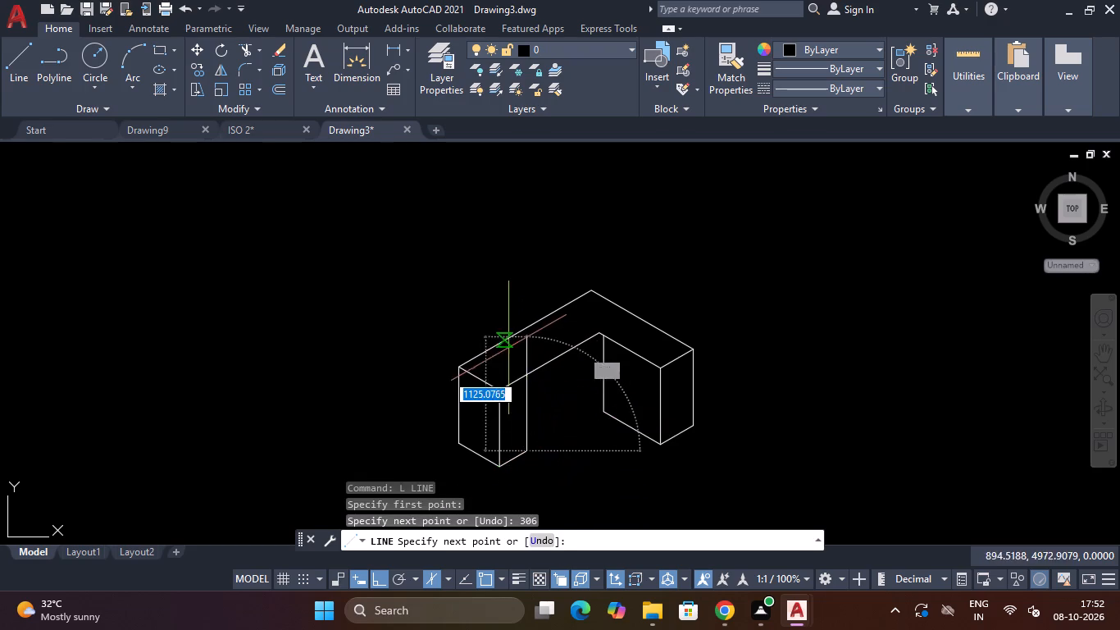
left_click(518, 364)
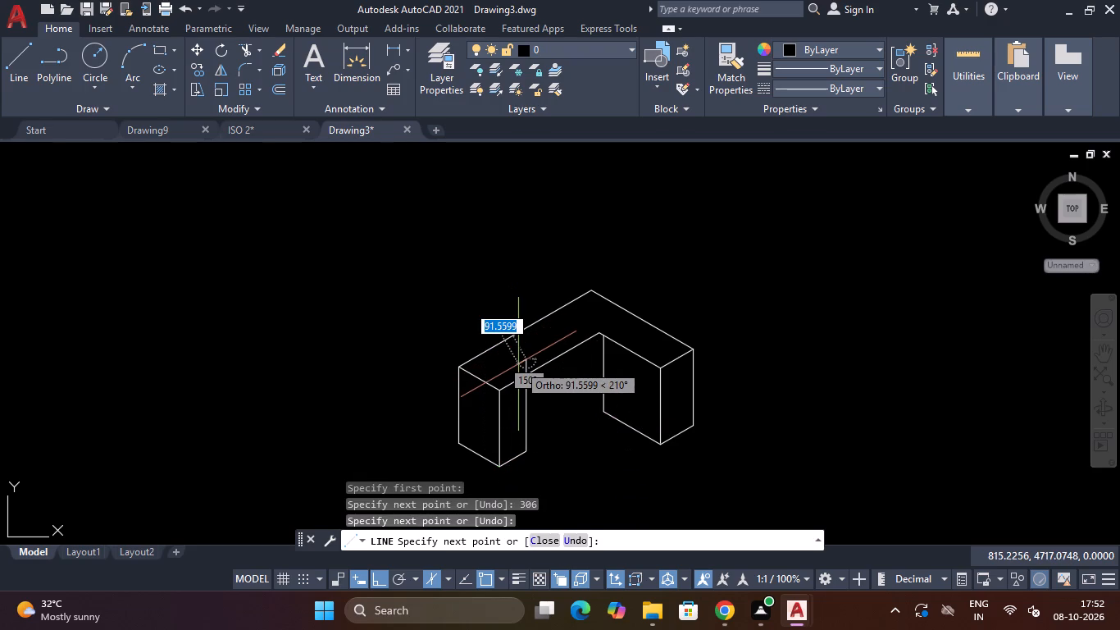
key("Escape")
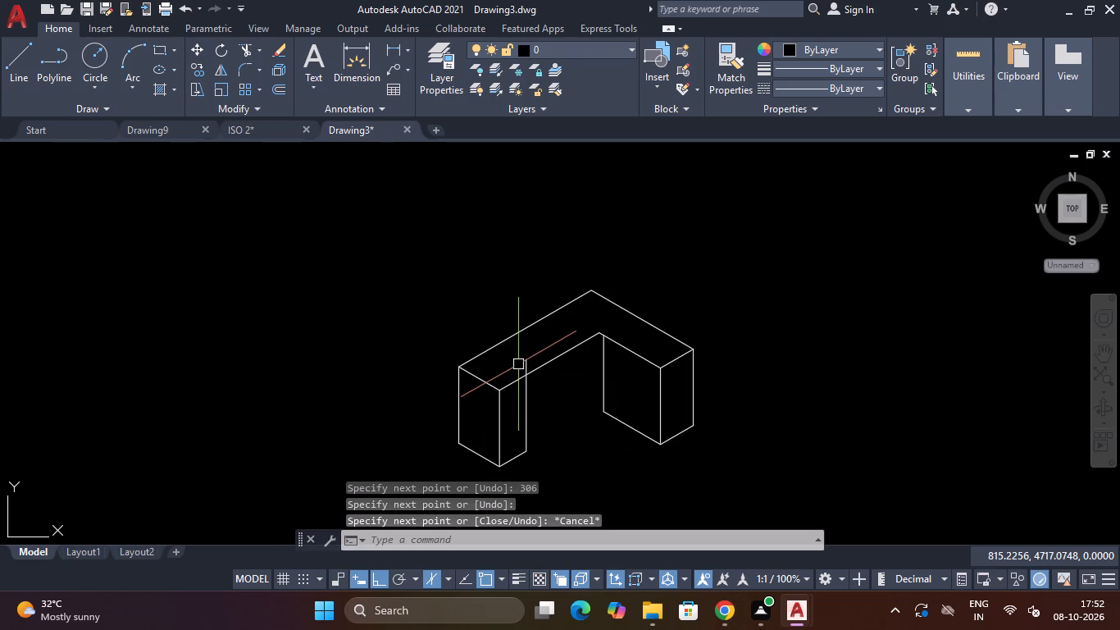
Trim the part of the new vertical line that extends above the long leg's inner top edge.
scroll(537, 363, "up", 2)
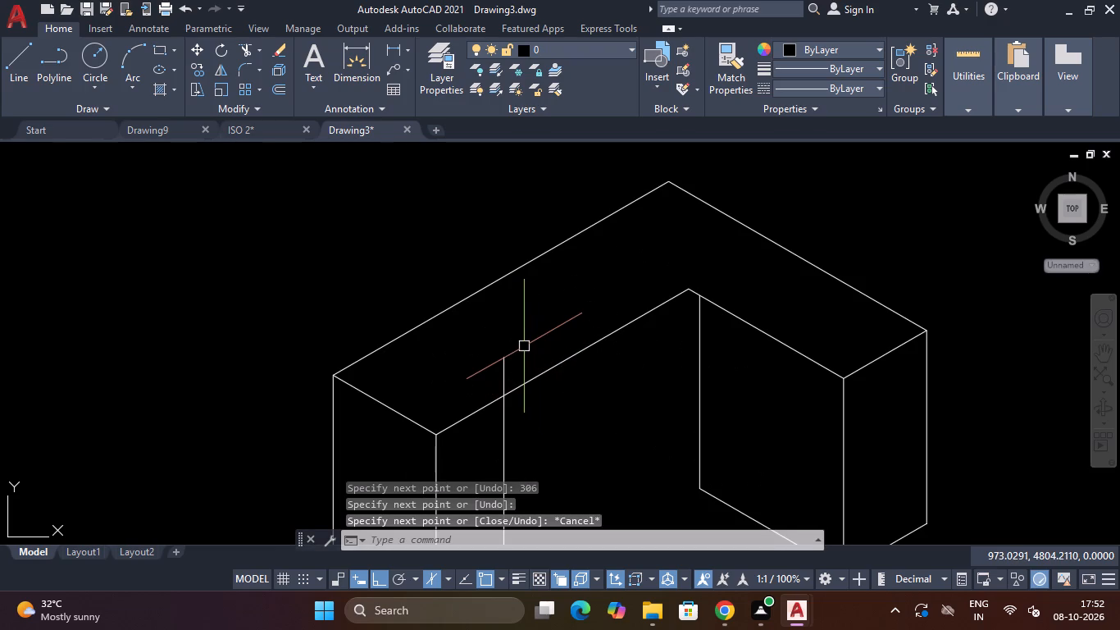
type("TR")
key("space")
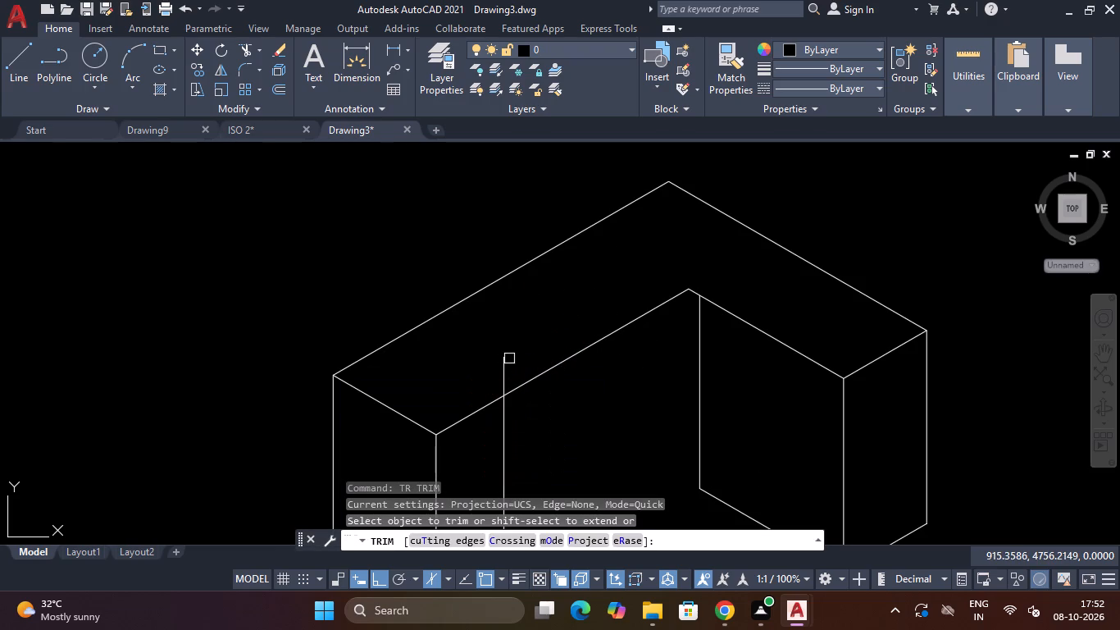
left_click(503, 363)
scroll(503, 363, "down", 2)
key("Escape")
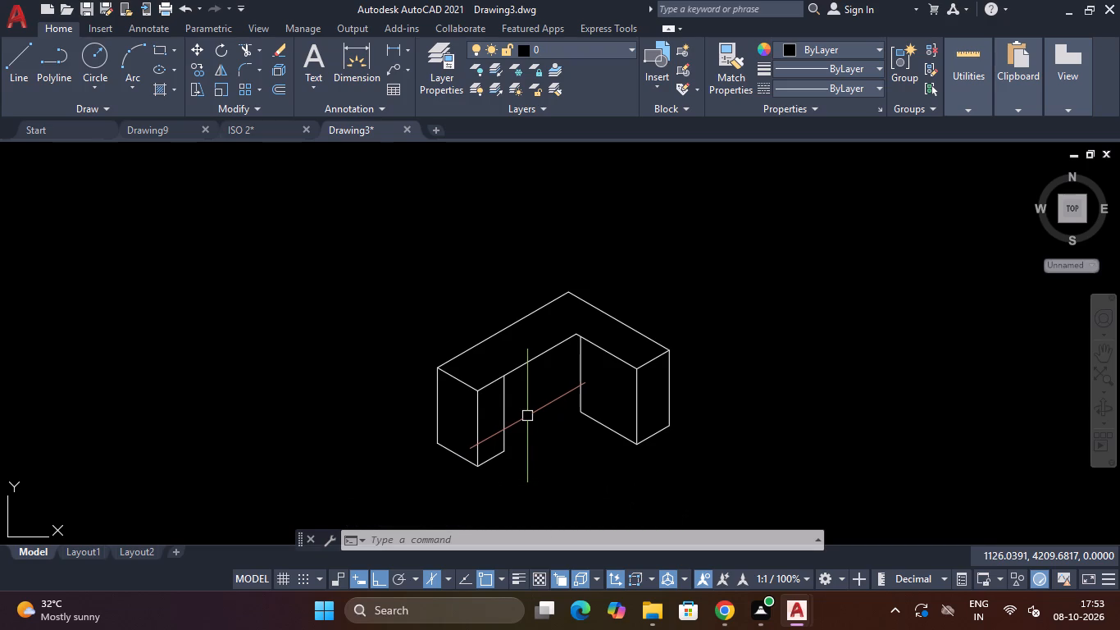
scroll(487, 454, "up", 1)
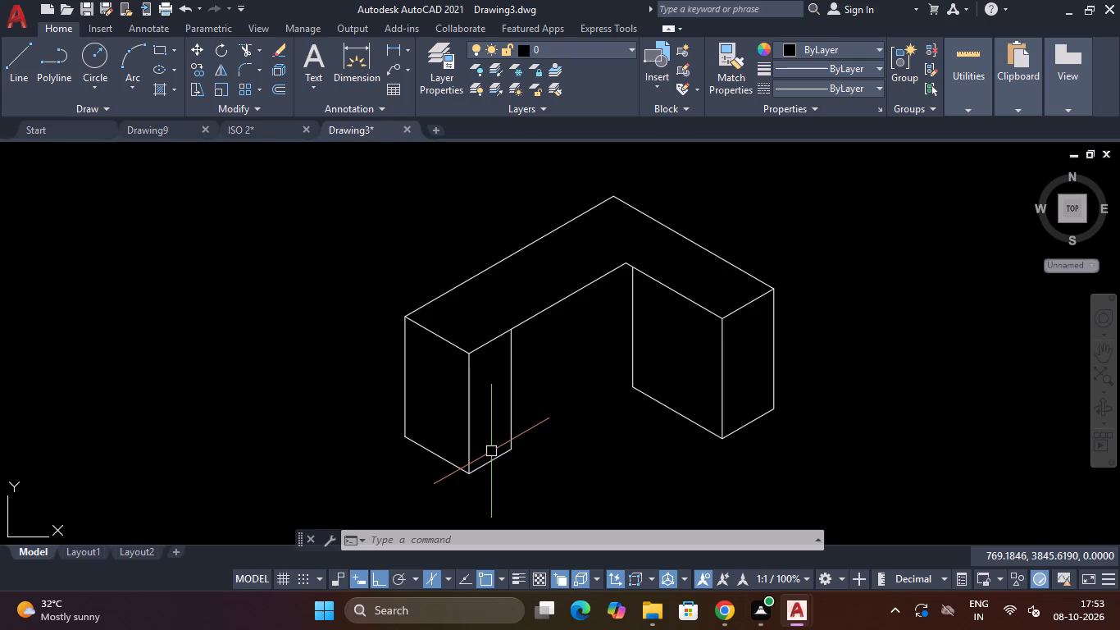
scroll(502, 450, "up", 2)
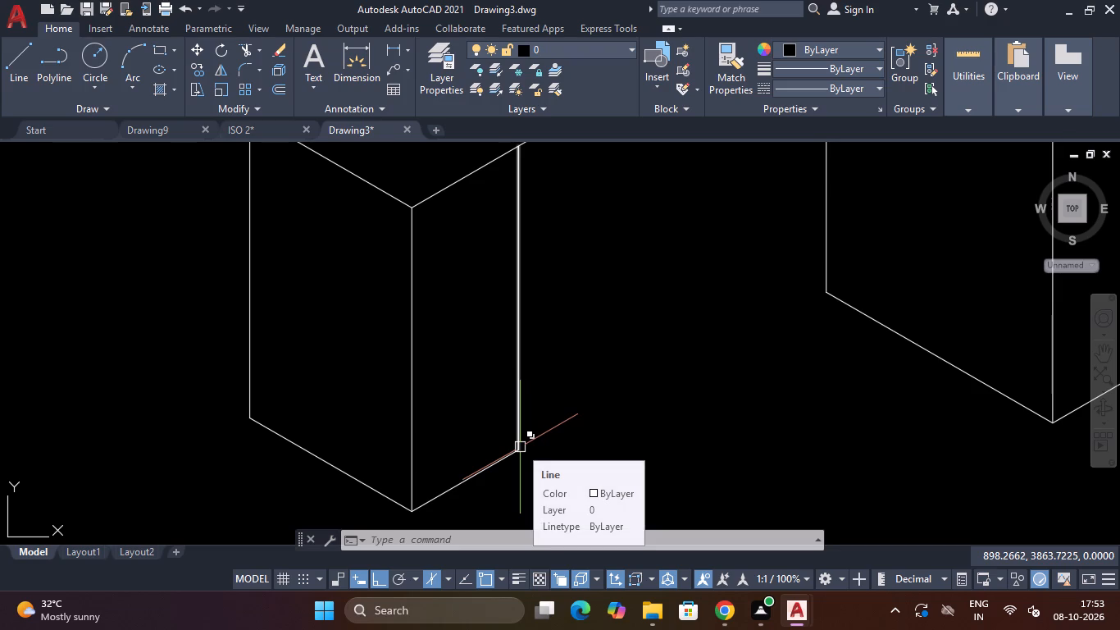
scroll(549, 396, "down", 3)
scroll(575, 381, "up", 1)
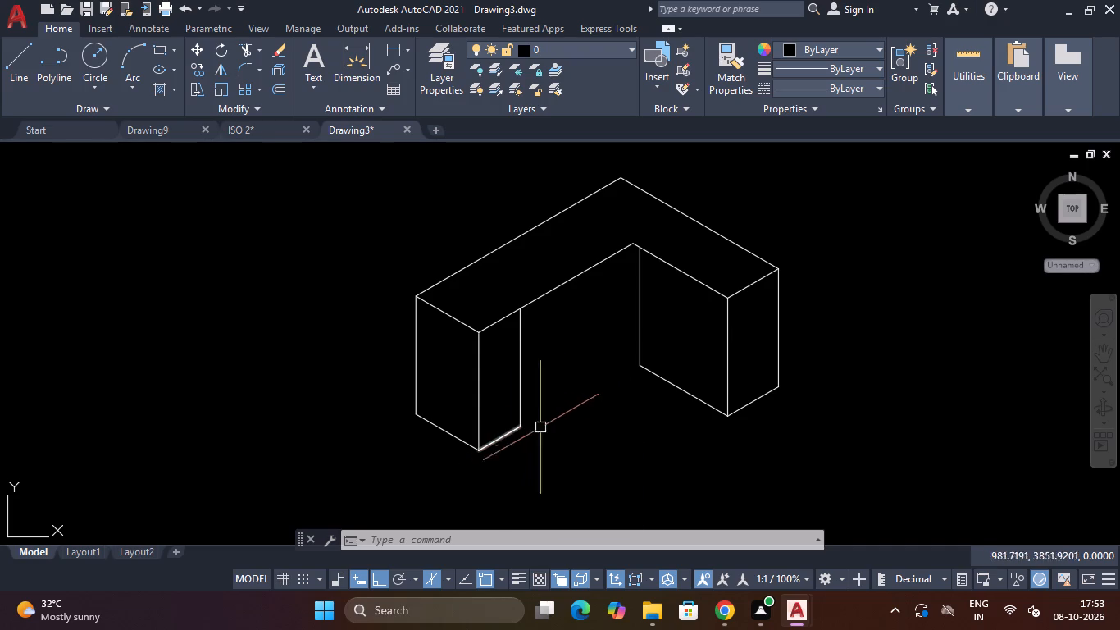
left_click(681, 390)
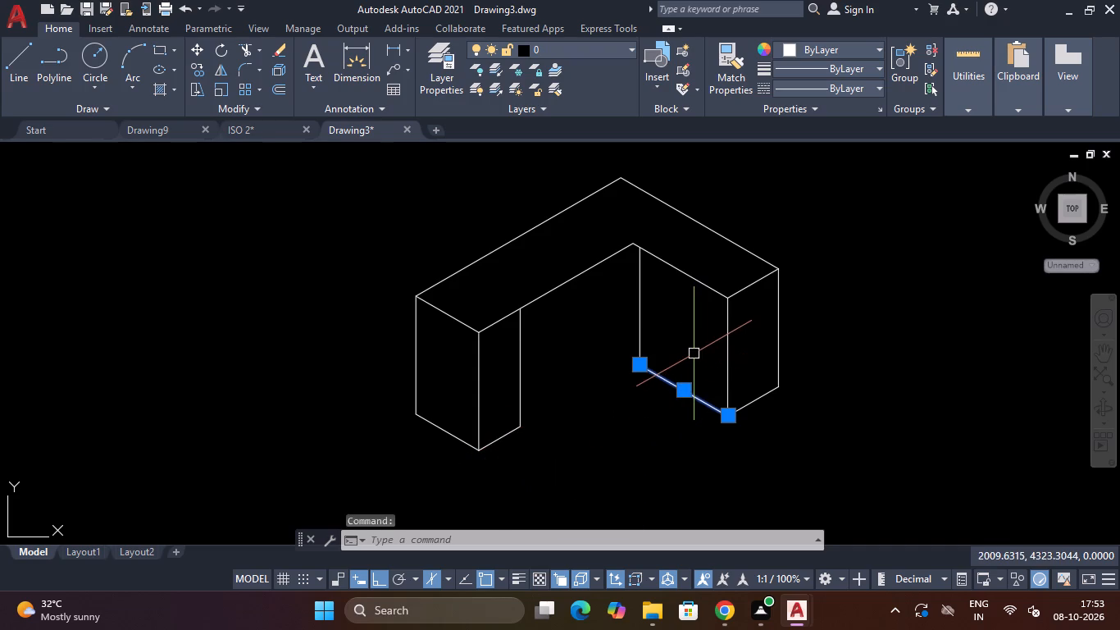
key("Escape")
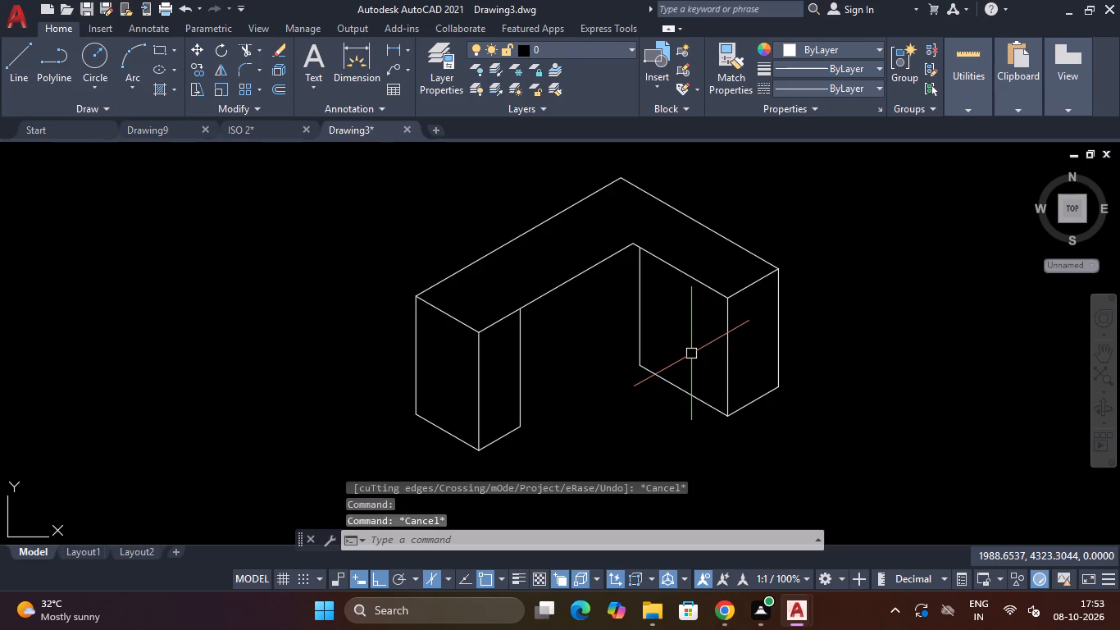
On the Left isoplane, draw a 10 line inward from the short leg's lower inner corner, plus a vertical about 946 long past the top edge.
key("l")
key("Return")
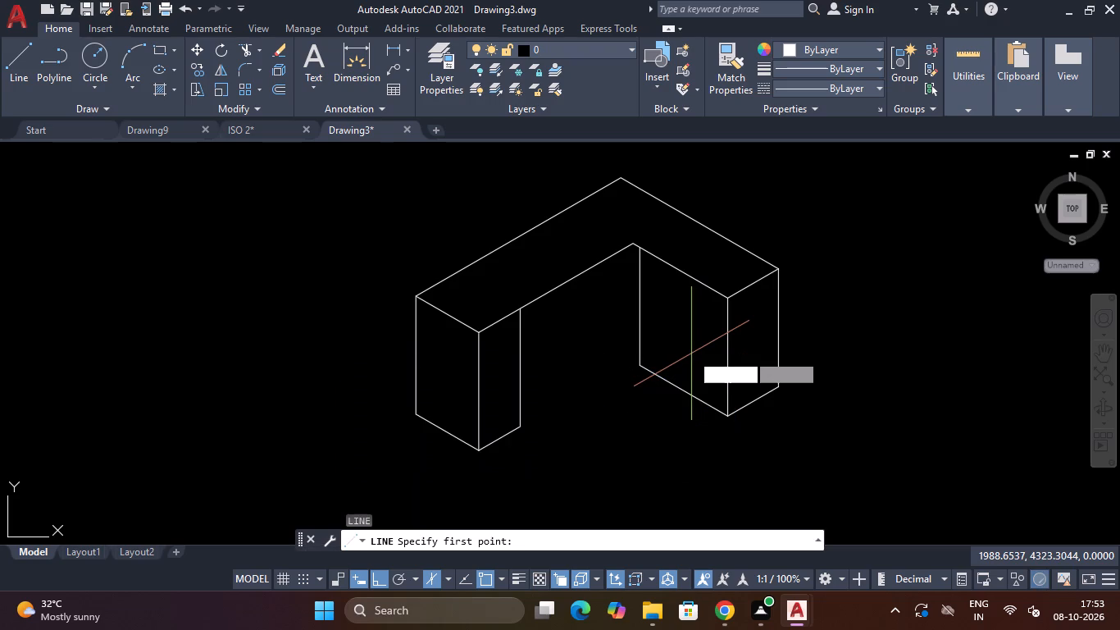
key("F5")
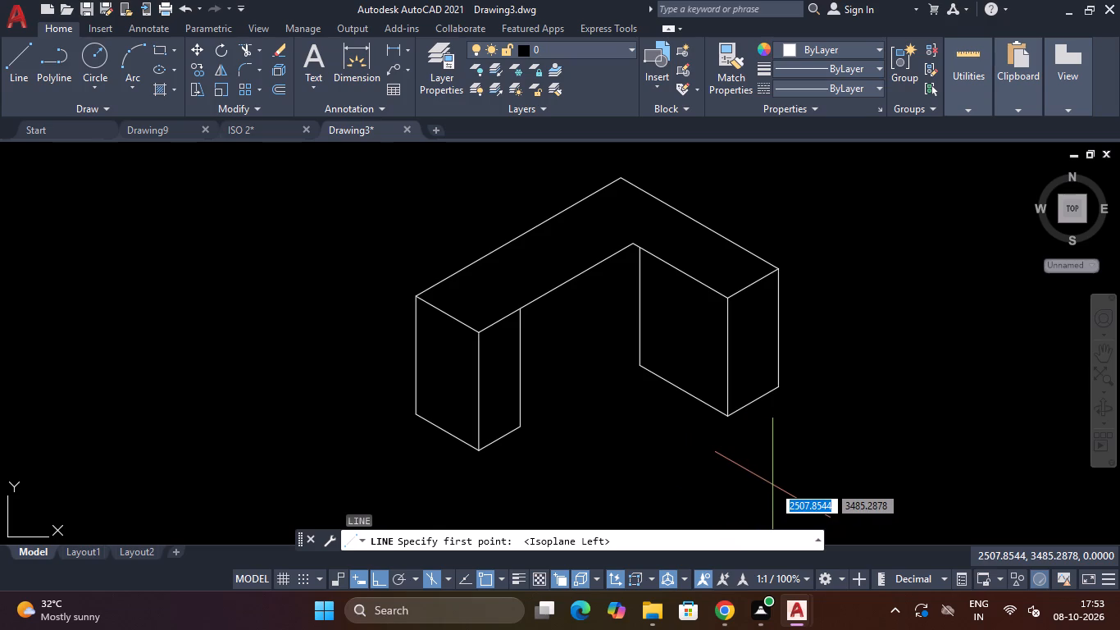
left_click(727, 410)
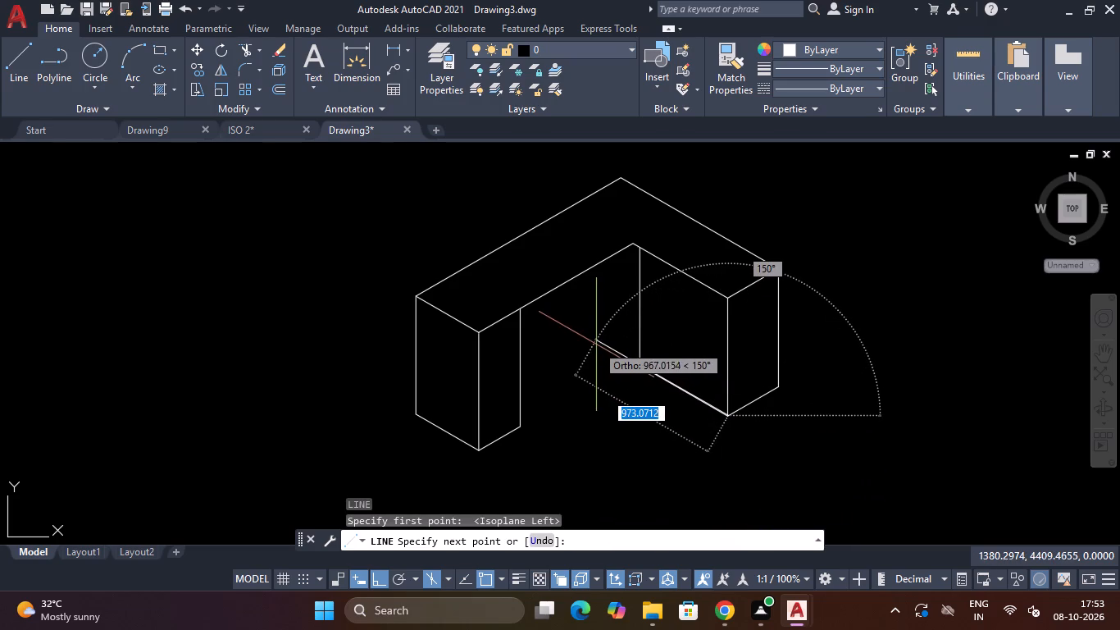
type("10")
key("Return")
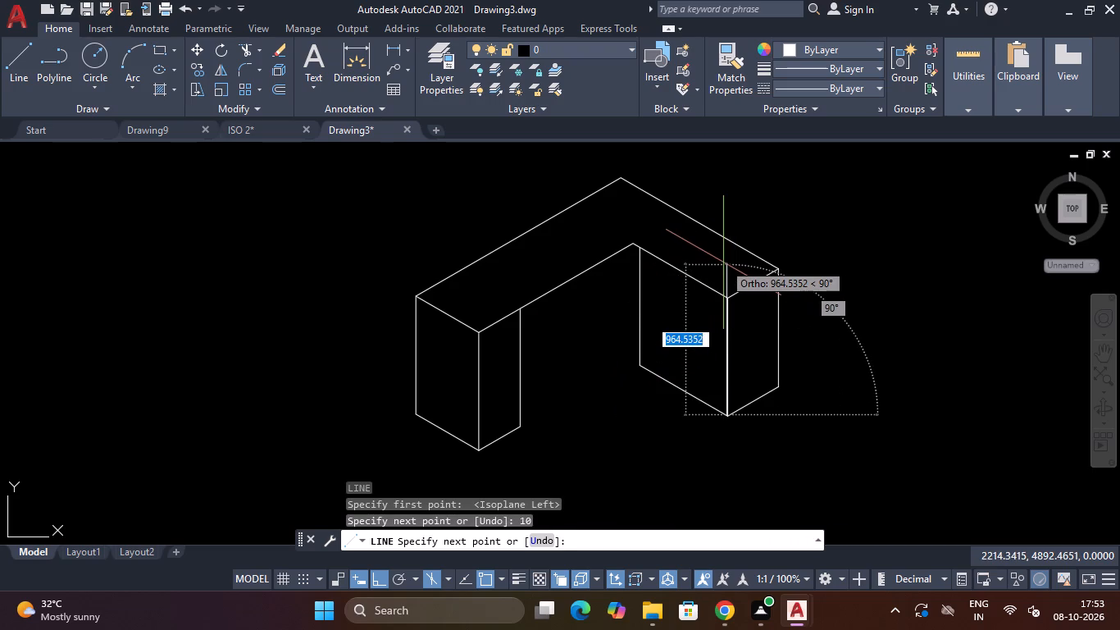
scroll(723, 262, "up", 2)
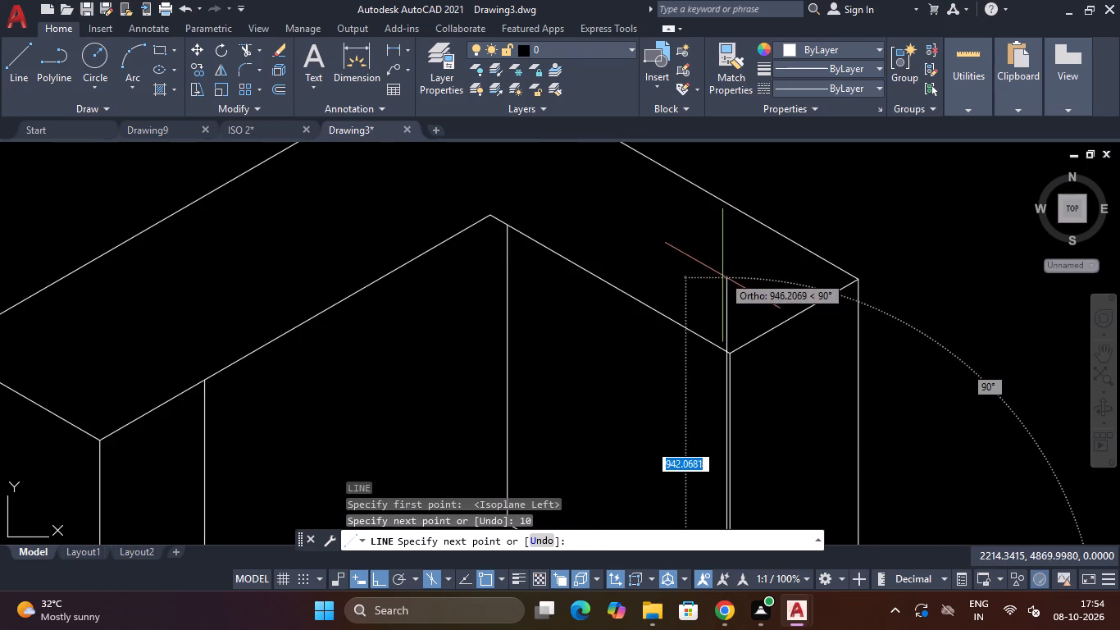
left_click(722, 276)
key("Escape")
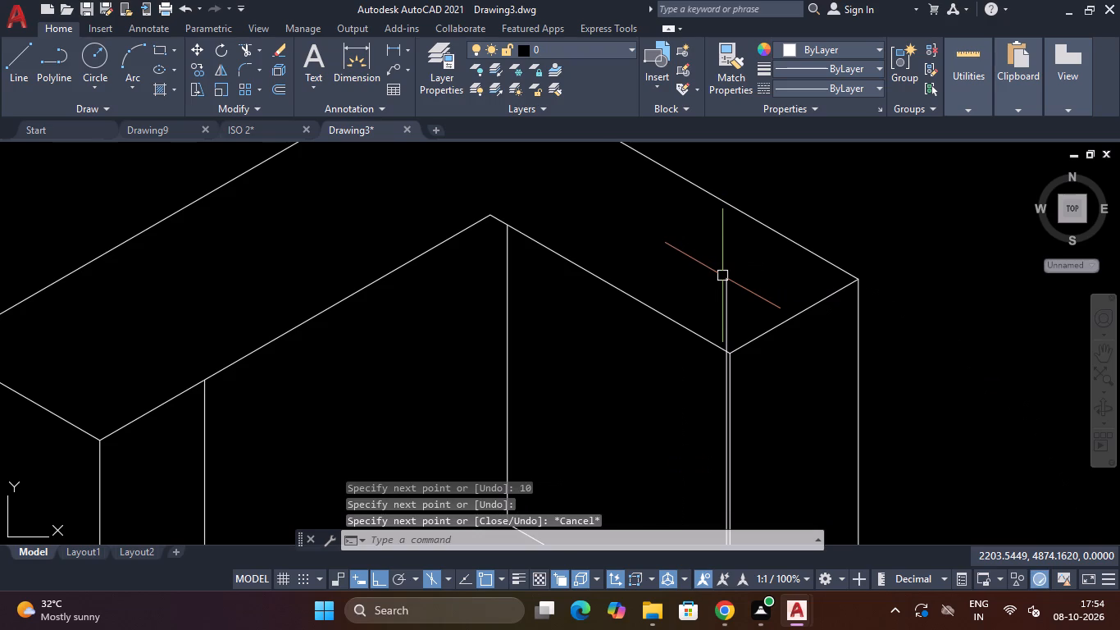
Trim the part of the offset vertical line that extends above the short leg's inner top edge.
type("TR")
key("space")
left_click(725, 284)
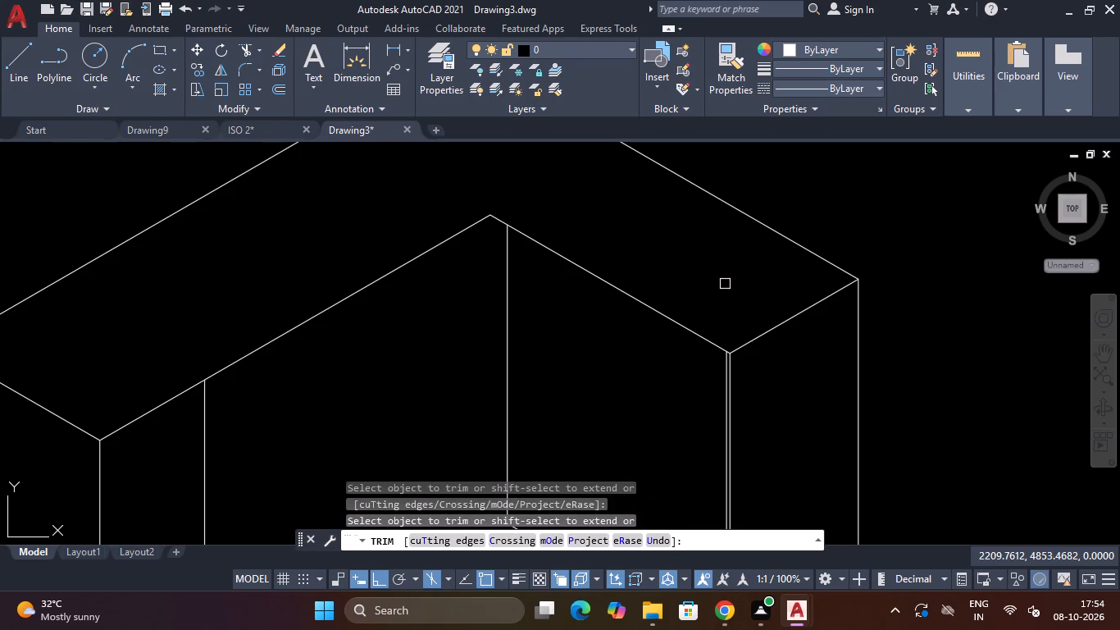
key("Escape")
Erase the 650 lower edge line along the short leg's inner face.
scroll(687, 413, "down", 3)
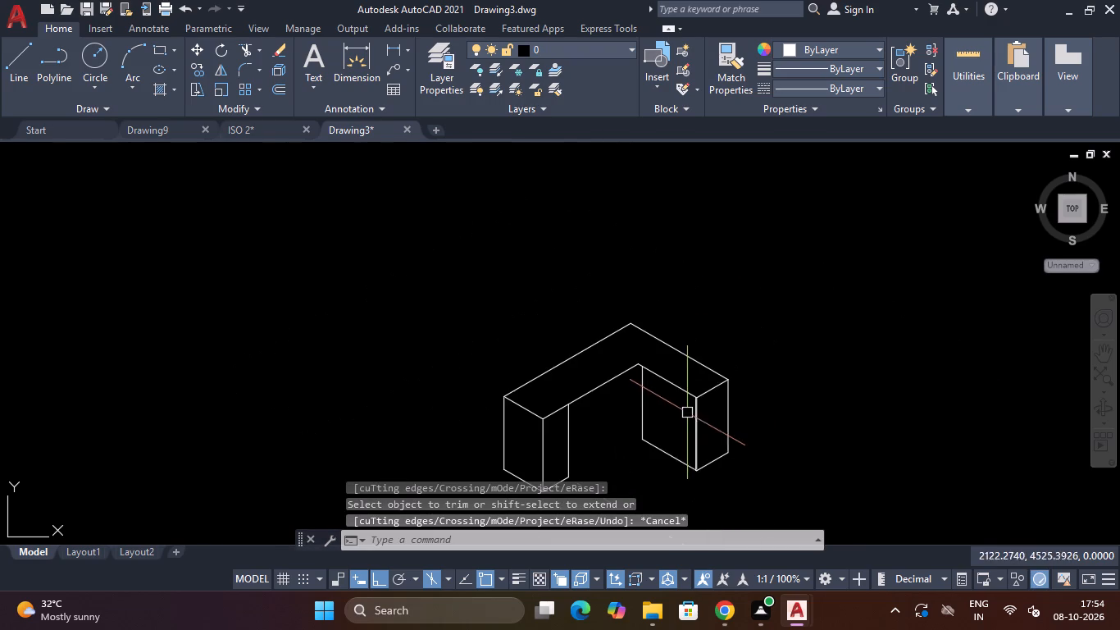
left_click(673, 453)
key("Delete")
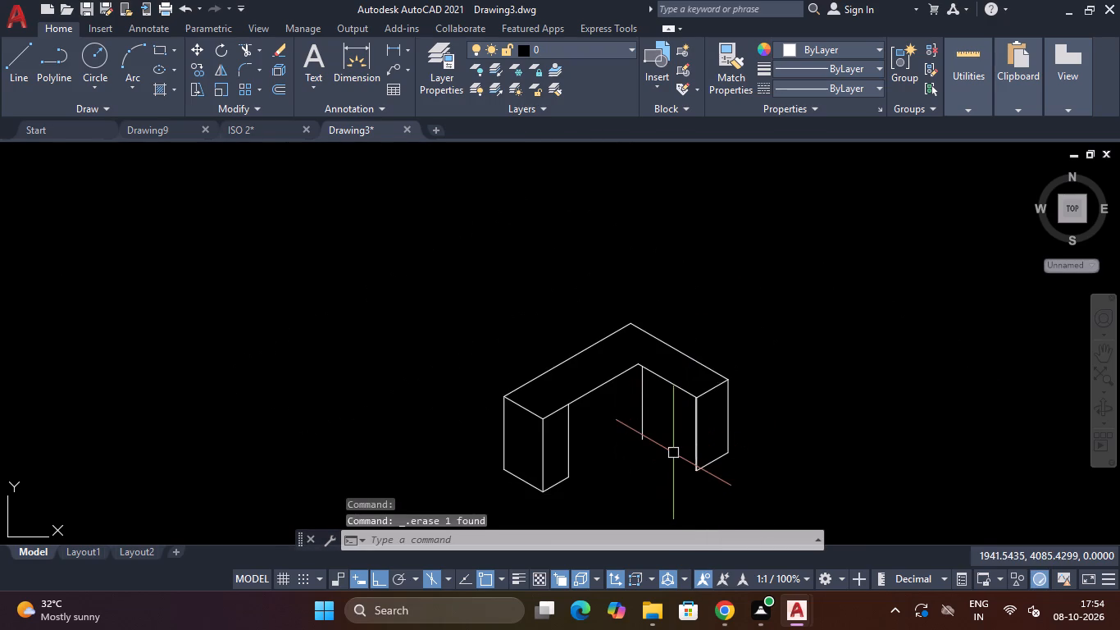
scroll(673, 453, "down", 2)
scroll(673, 453, "up", 3)
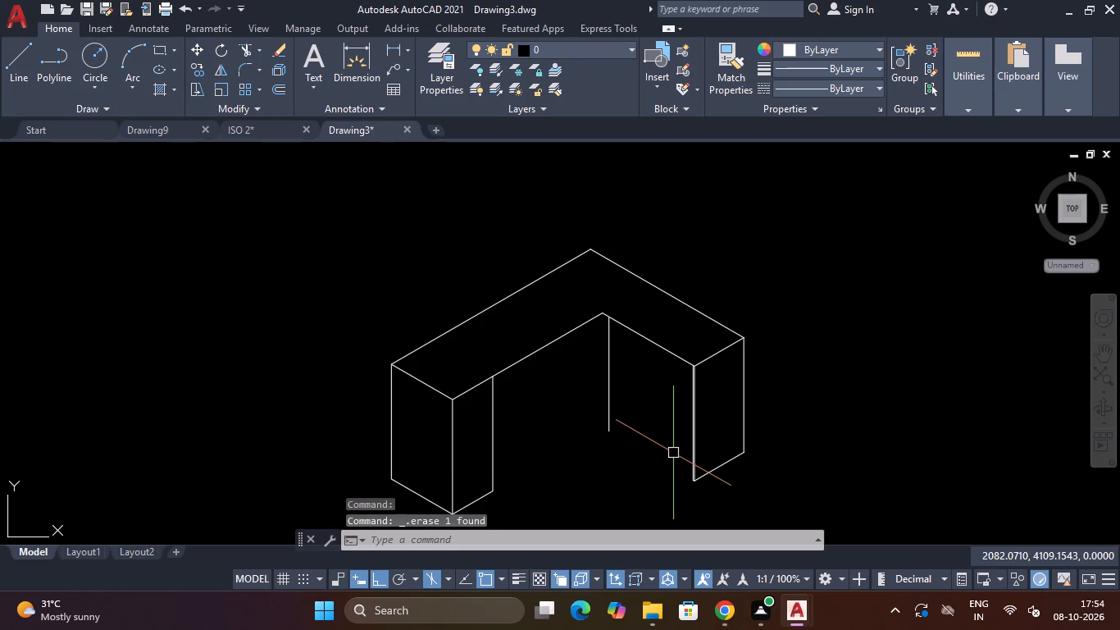
key("Escape")
On the Right isoplane, draw a 10 line from the lower end of the inner corner's vertical, plus a vertical past the inner top edge.
scroll(673, 453, "down", 2)
scroll(673, 453, "up", 2)
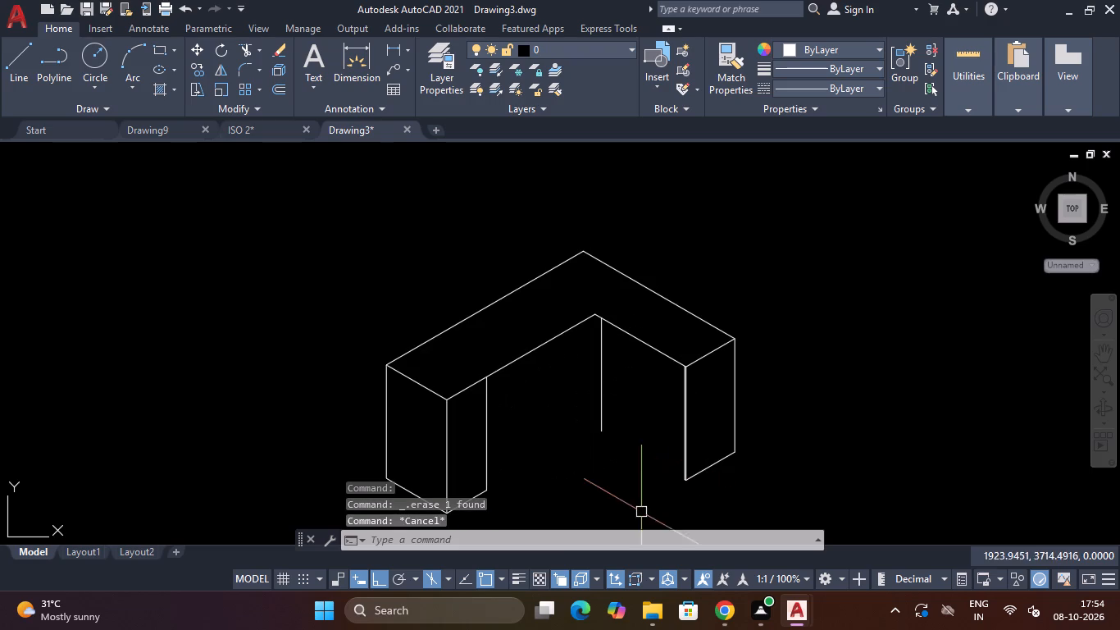
scroll(629, 450, "down", 2)
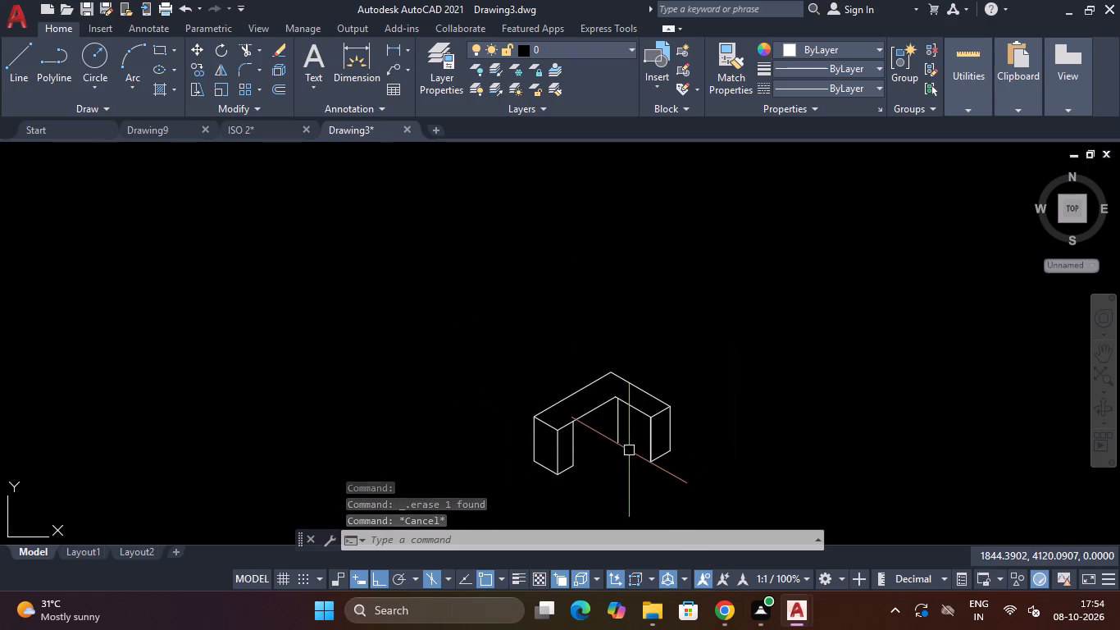
key("F5")
key("F5")
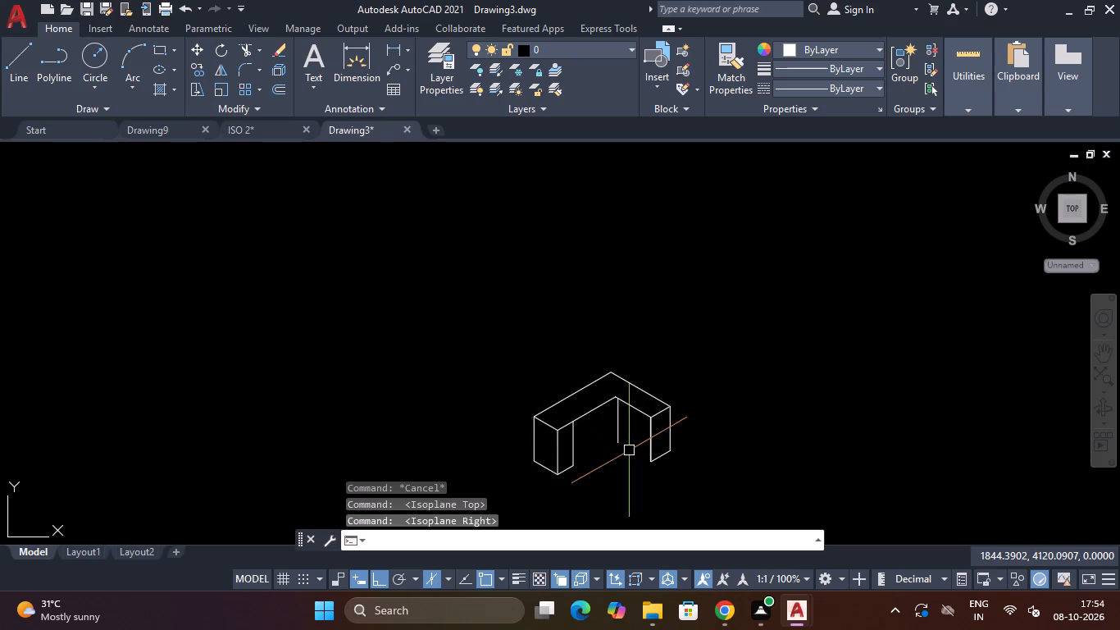
key("space")
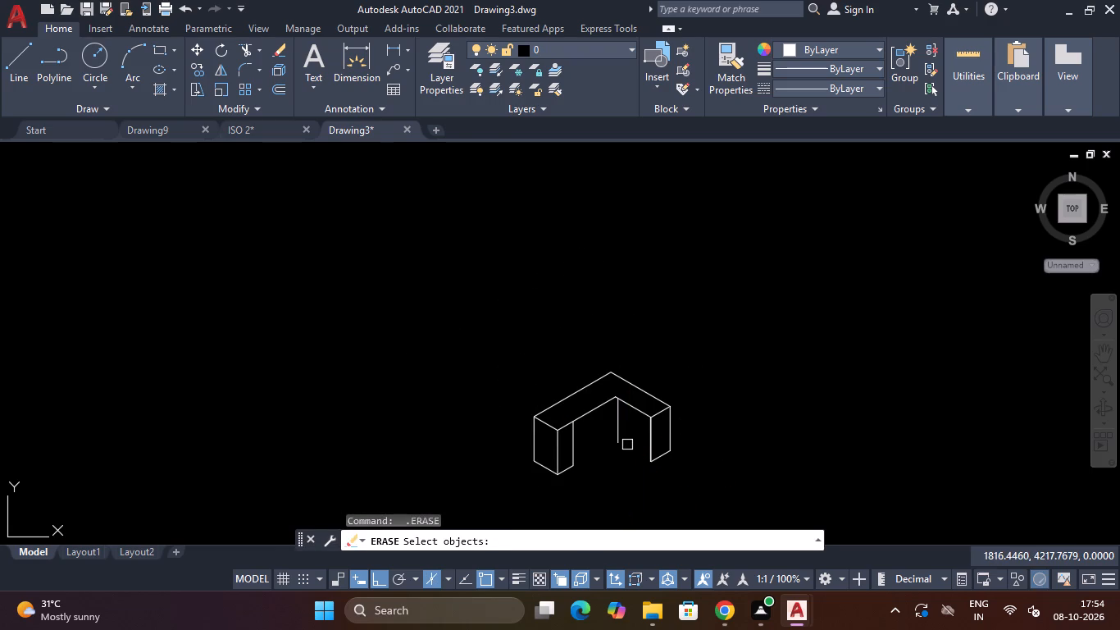
key("Escape")
type("L")
key("space")
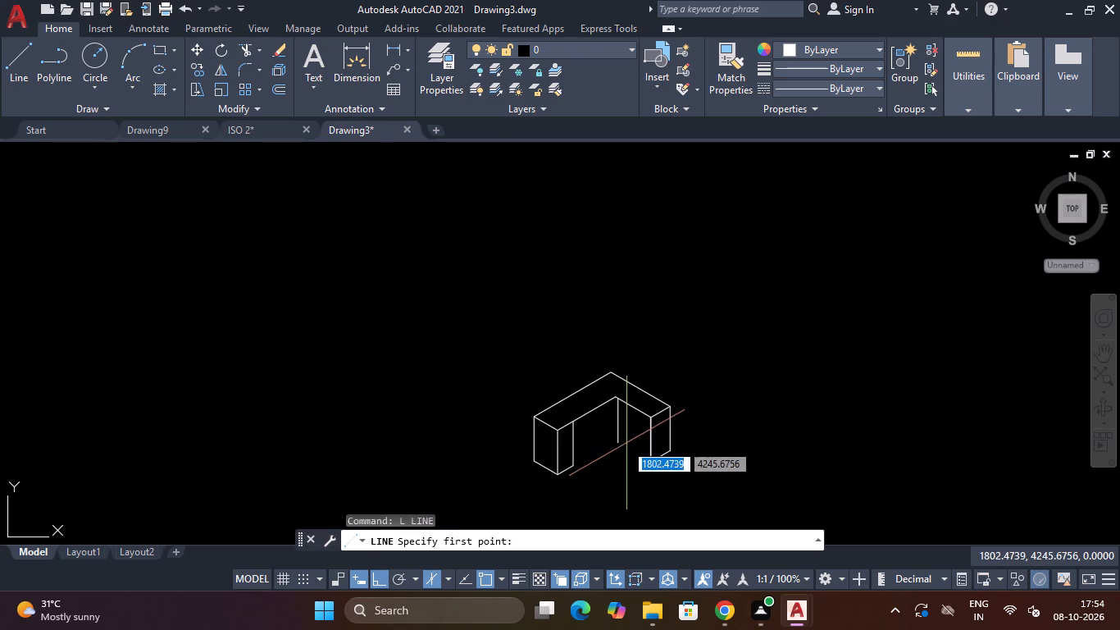
left_click(622, 441)
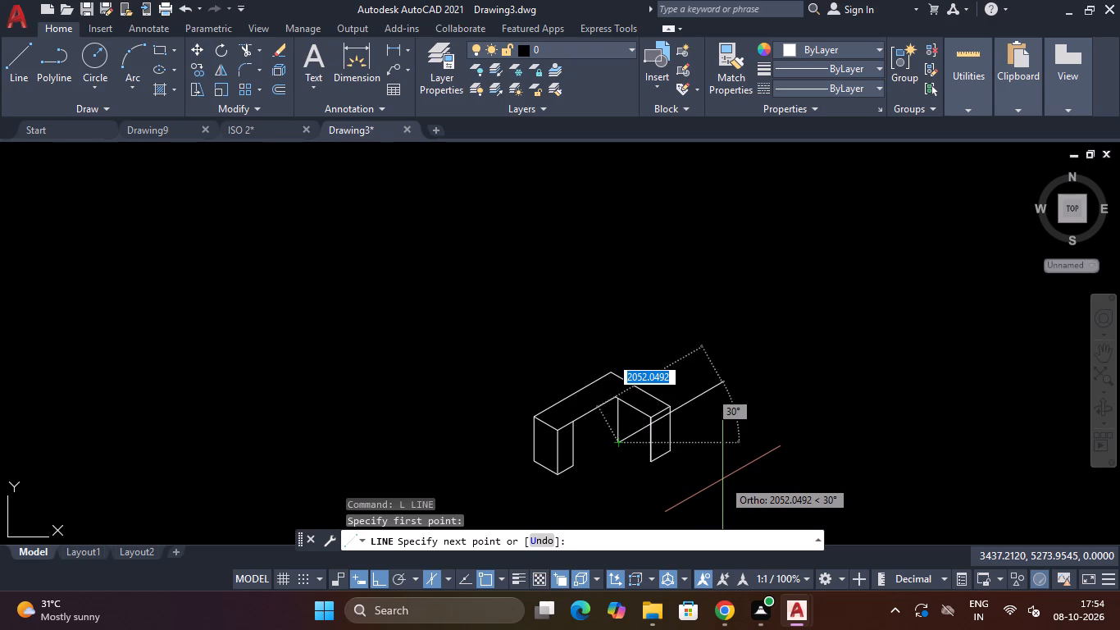
type("10")
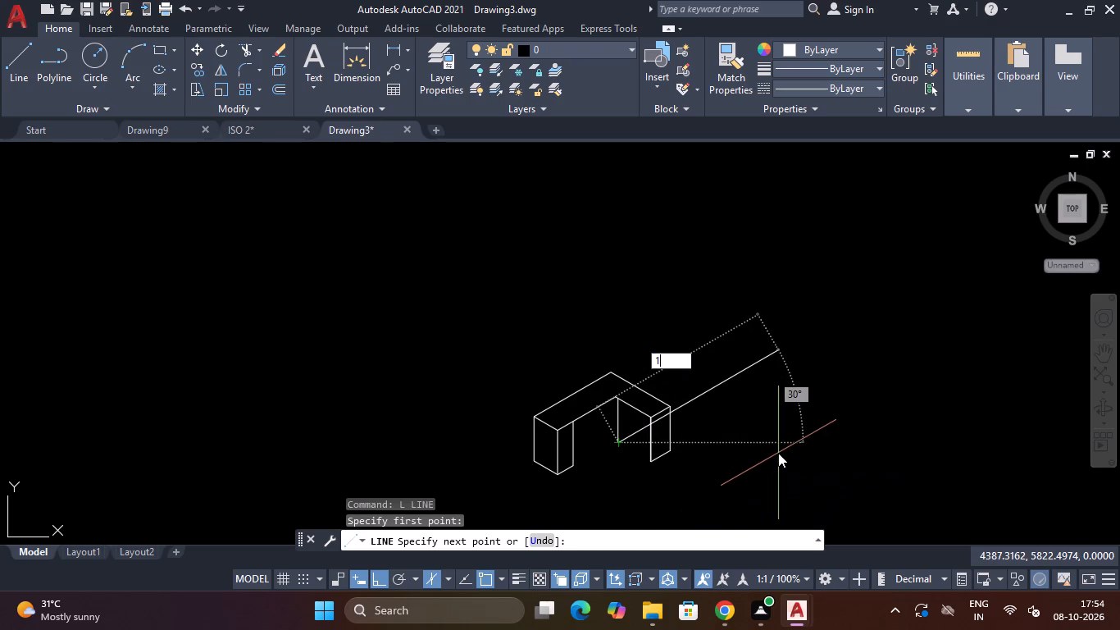
key("Return")
scroll(778, 453, "up", 1)
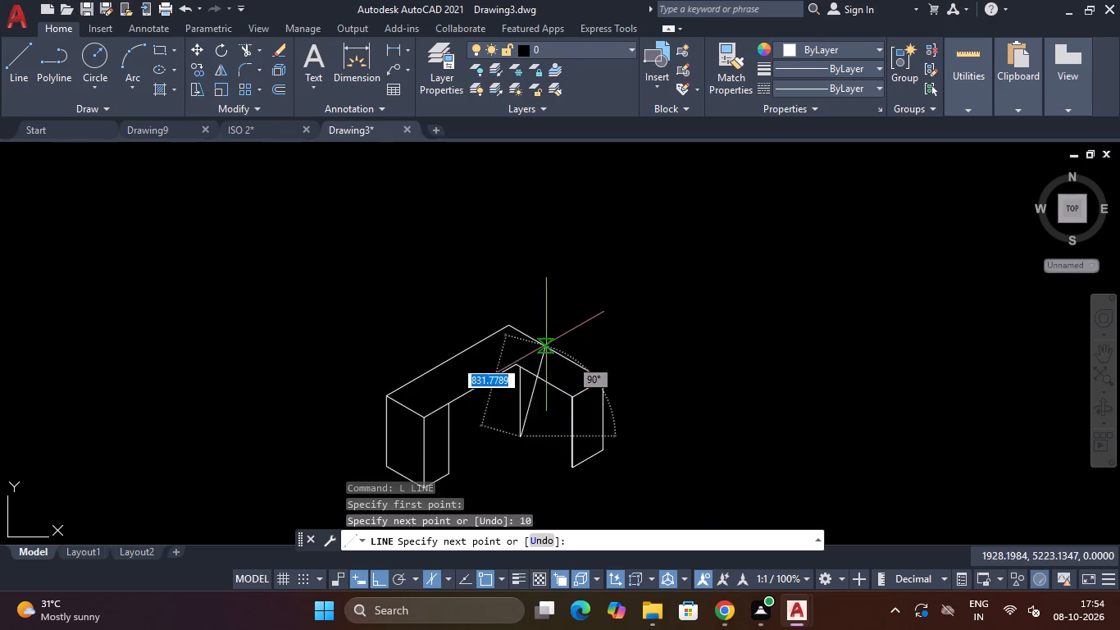
left_click(517, 355)
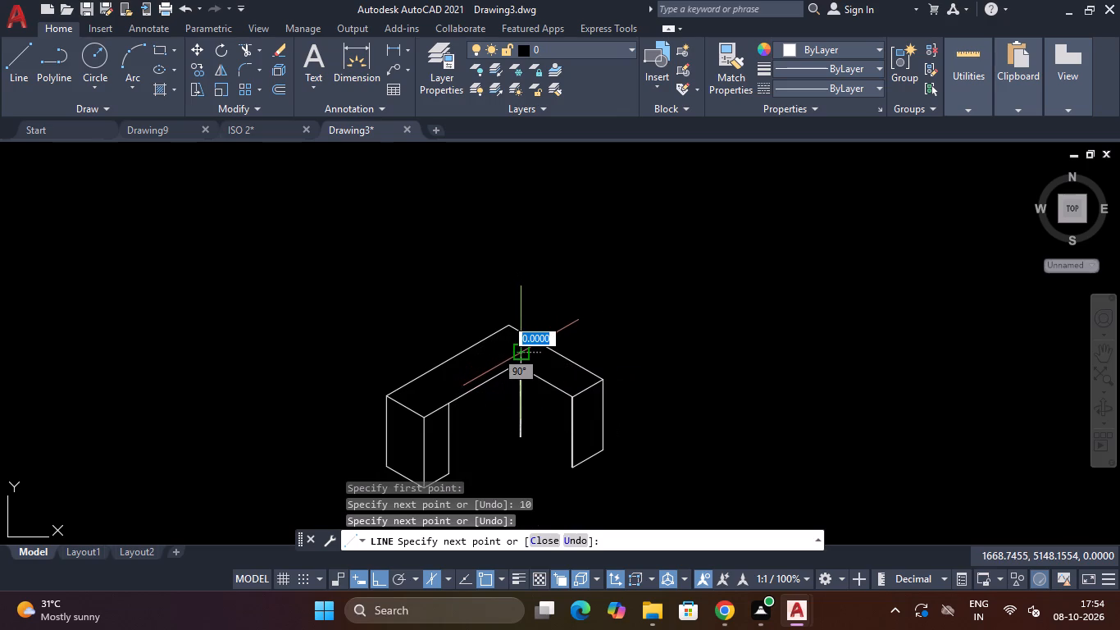
key("Escape")
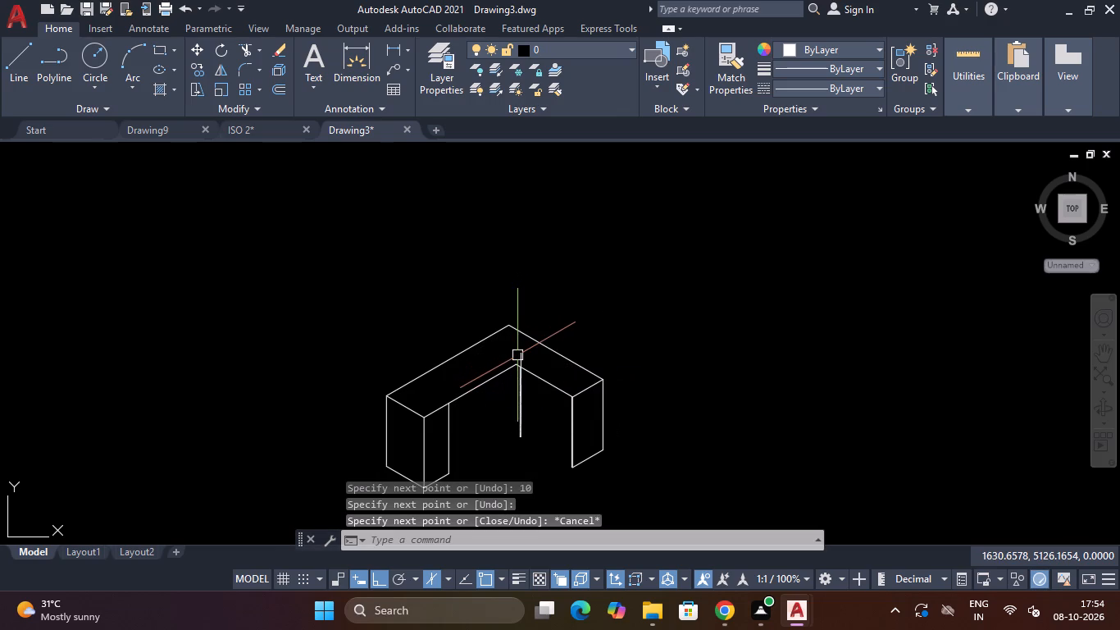
Trim the part of the new inner-corner vertical that extends above the short leg's inner top edge.
scroll(517, 355, "up", 3)
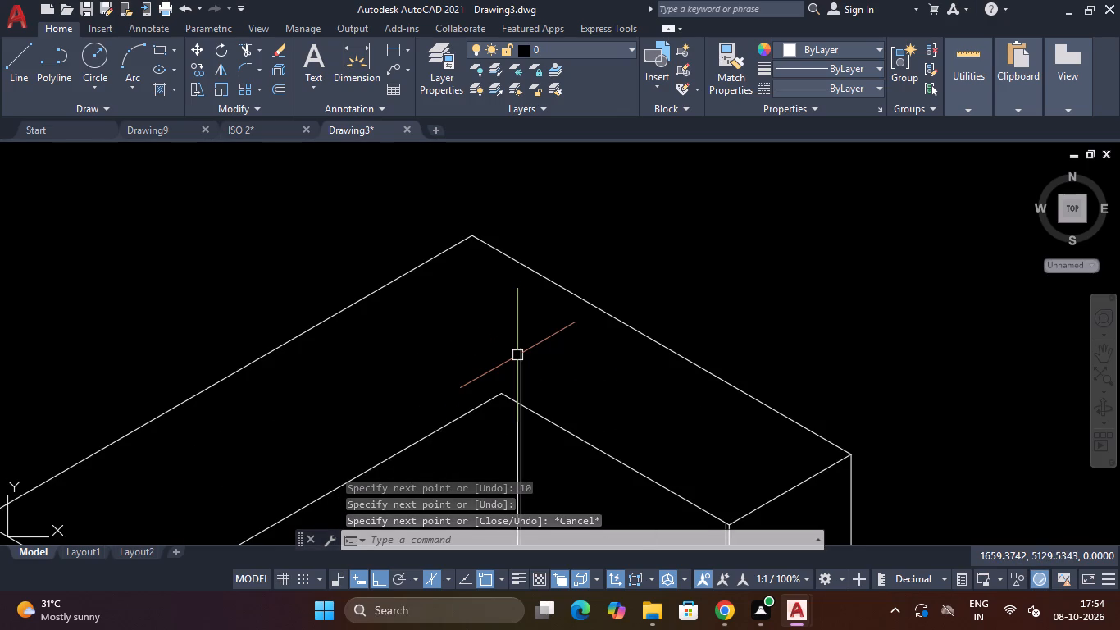
type("TR")
key("space")
left_click(517, 356)
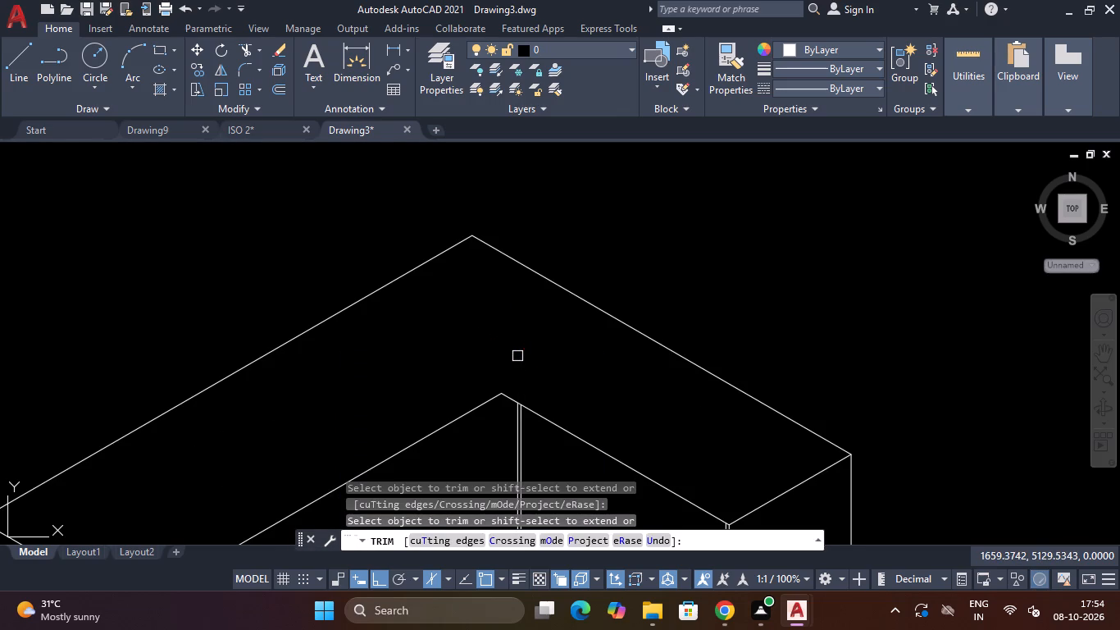
scroll(517, 356, "down", 3)
key("Escape")
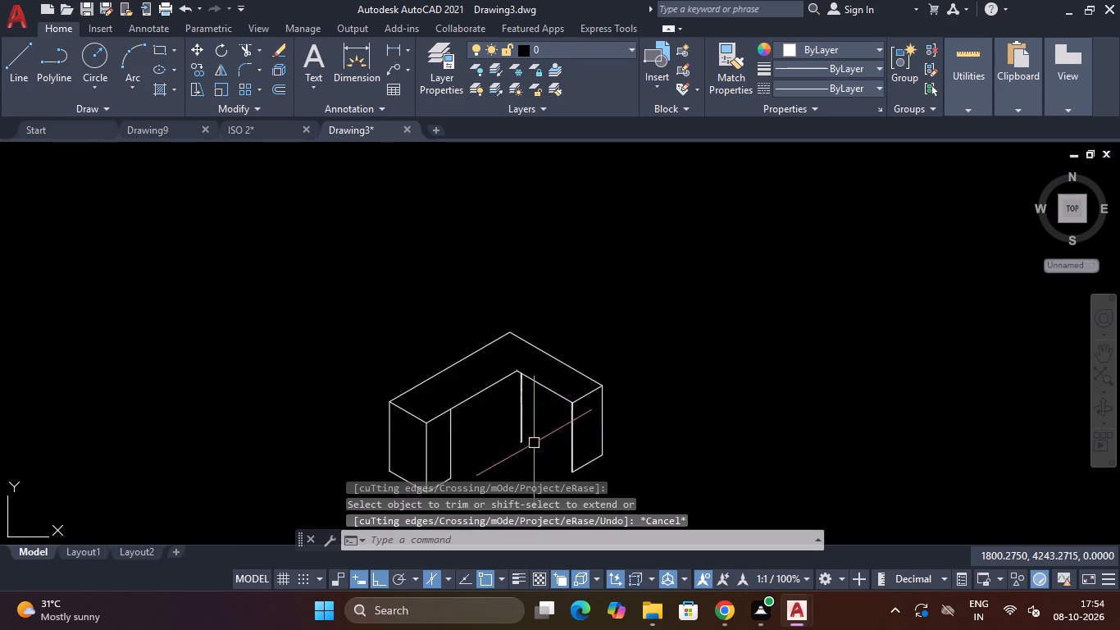
On the Left isoplane, draw a lower edge line about 704 long from the inner-corner thickness line's outer end past the short leg's end.
scroll(534, 443, "up", 2)
scroll(534, 443, "down", 3)
scroll(530, 458, "up", 4)
type("L")
key("space")
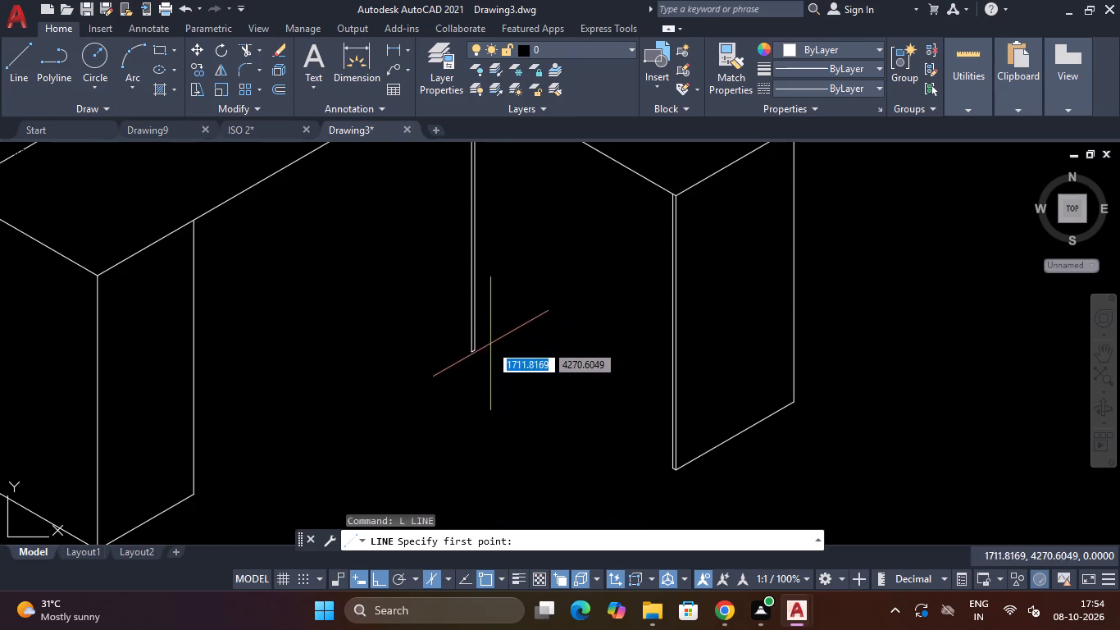
key("F5")
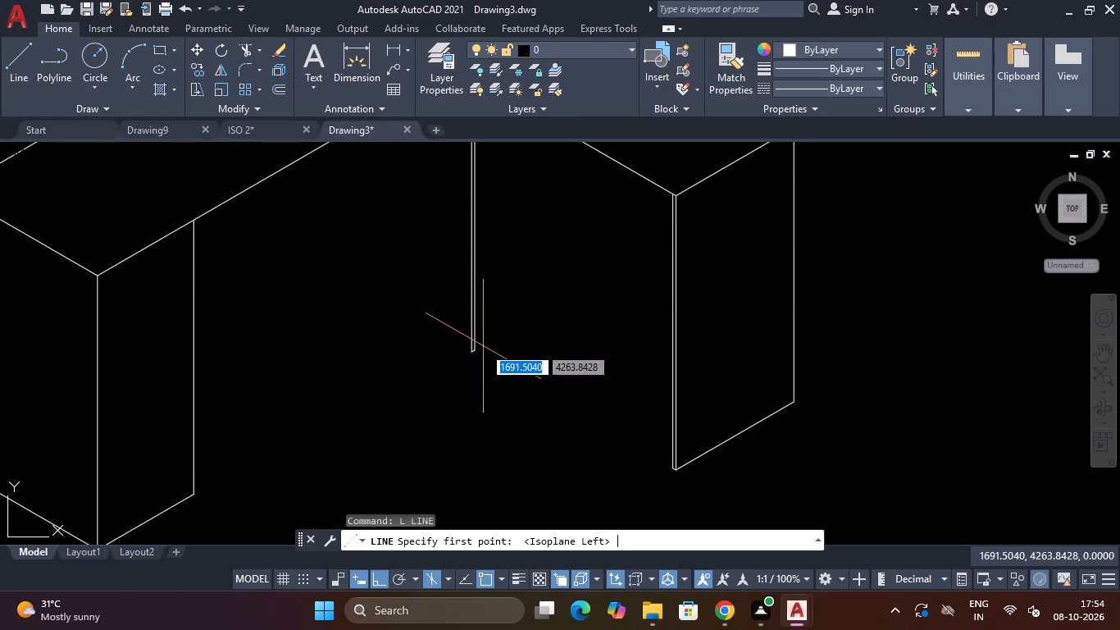
left_click(480, 352)
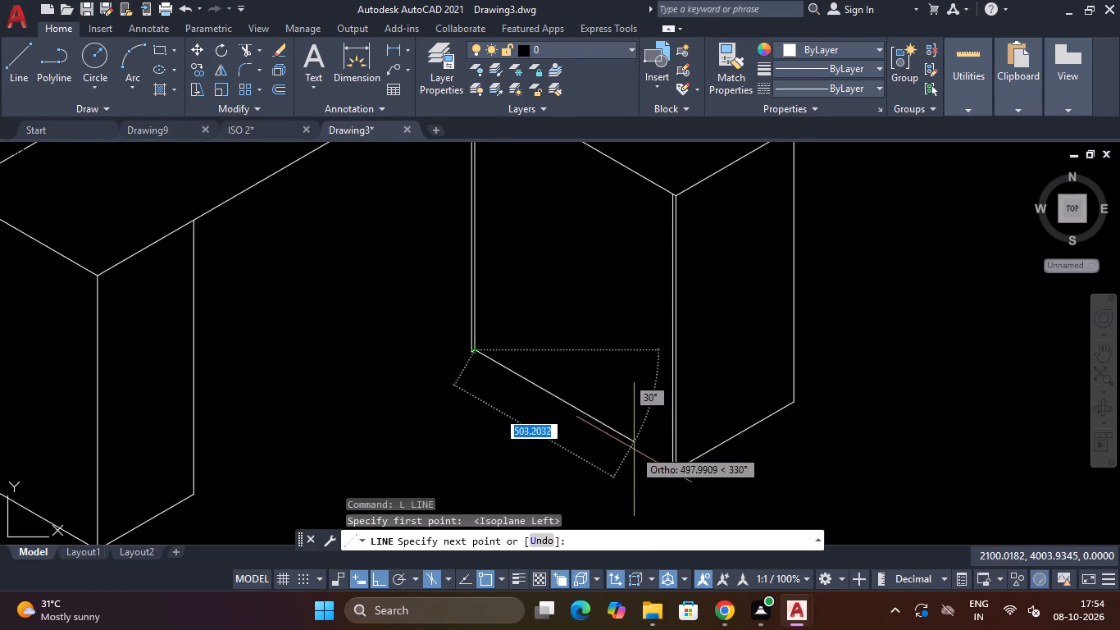
scroll(675, 455, "up", 4)
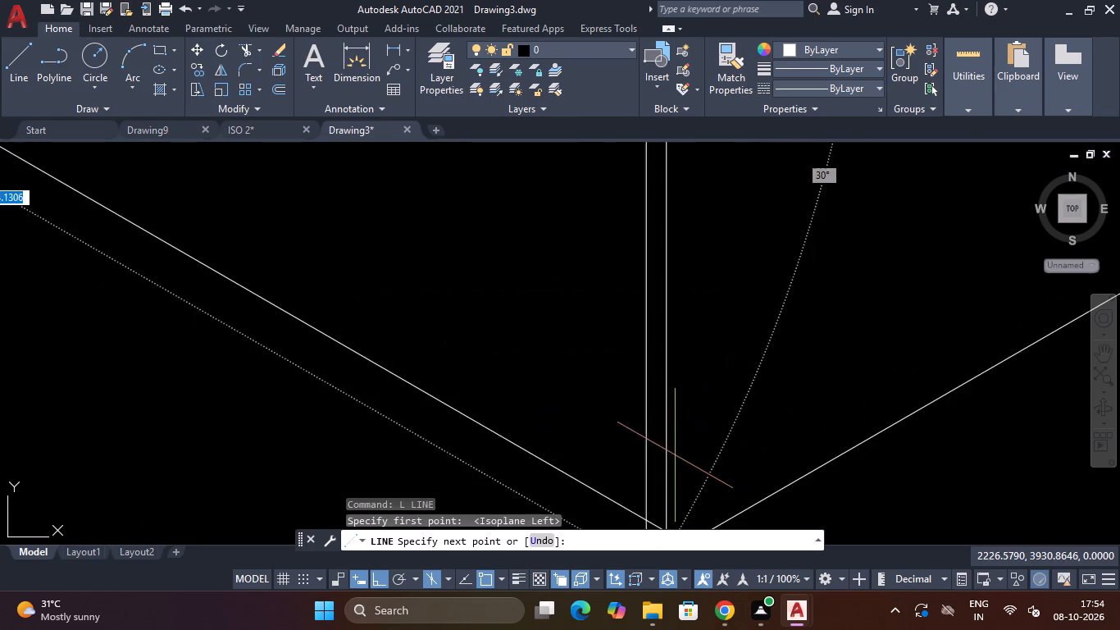
scroll(661, 523, "down", 2)
scroll(661, 523, "up", 4)
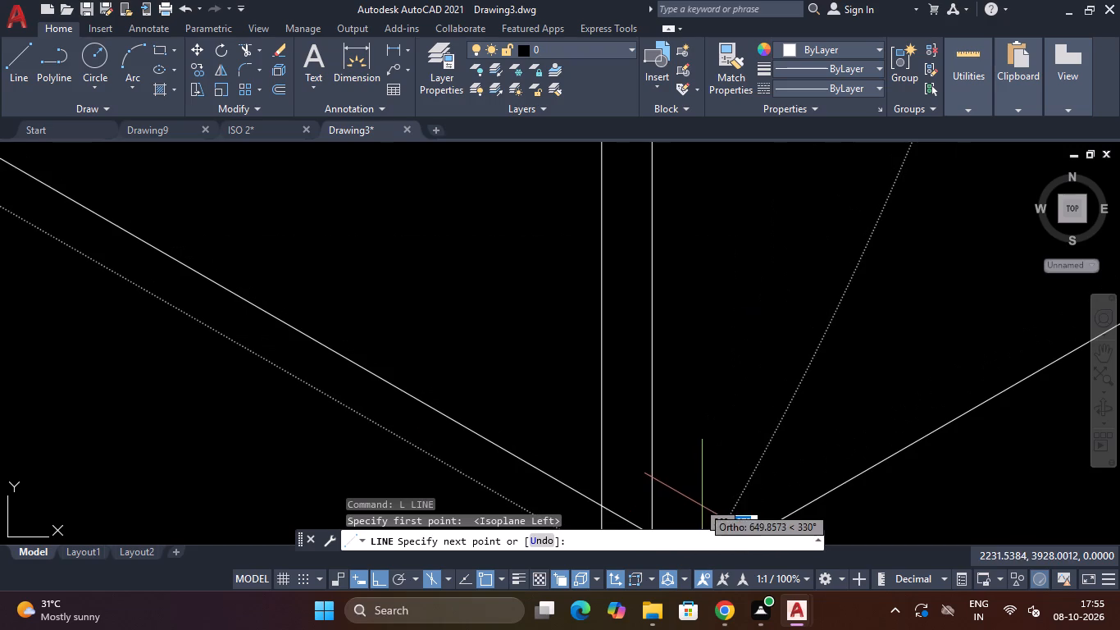
scroll(702, 506, "down", 4)
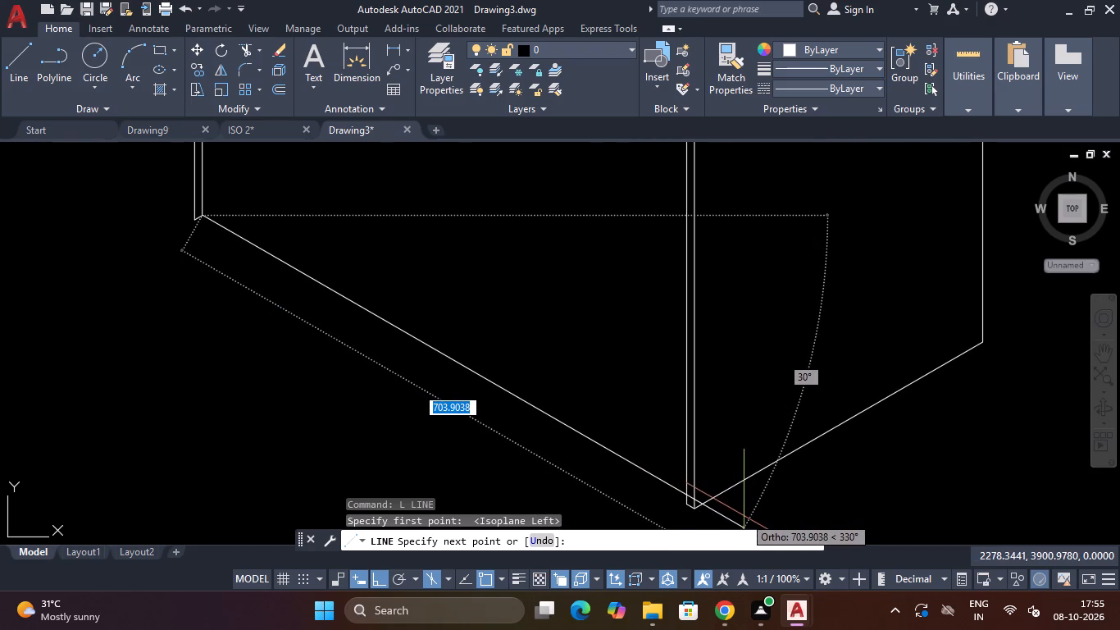
left_click(744, 516)
key("Escape")
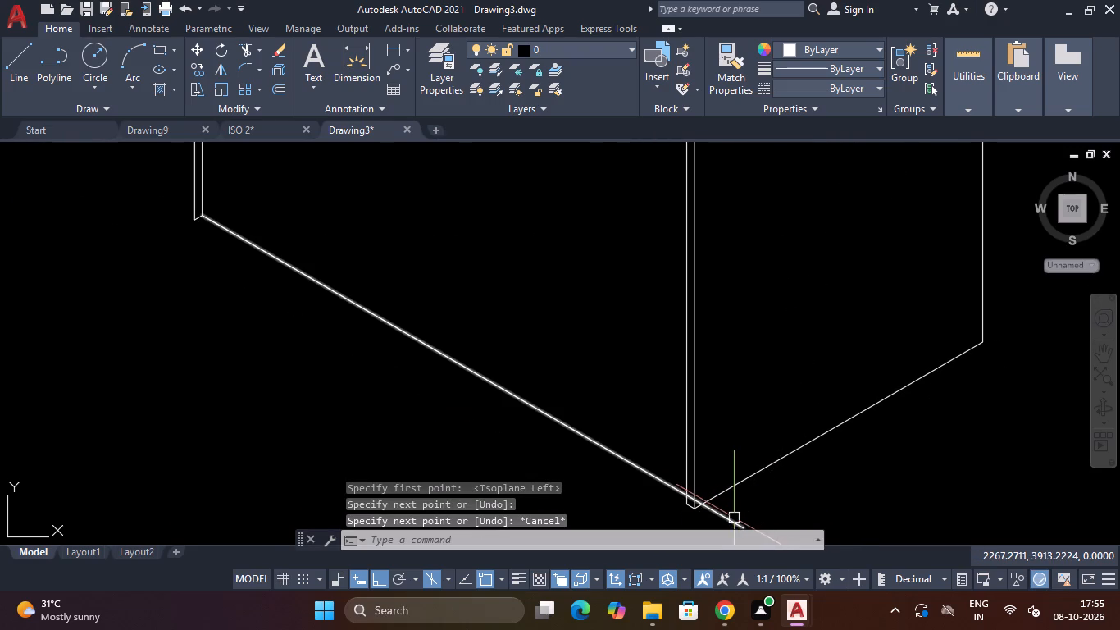
Trim the new lower edge line back to the first vertical thickness line at the short leg's end.
type("TR")
key("Return")
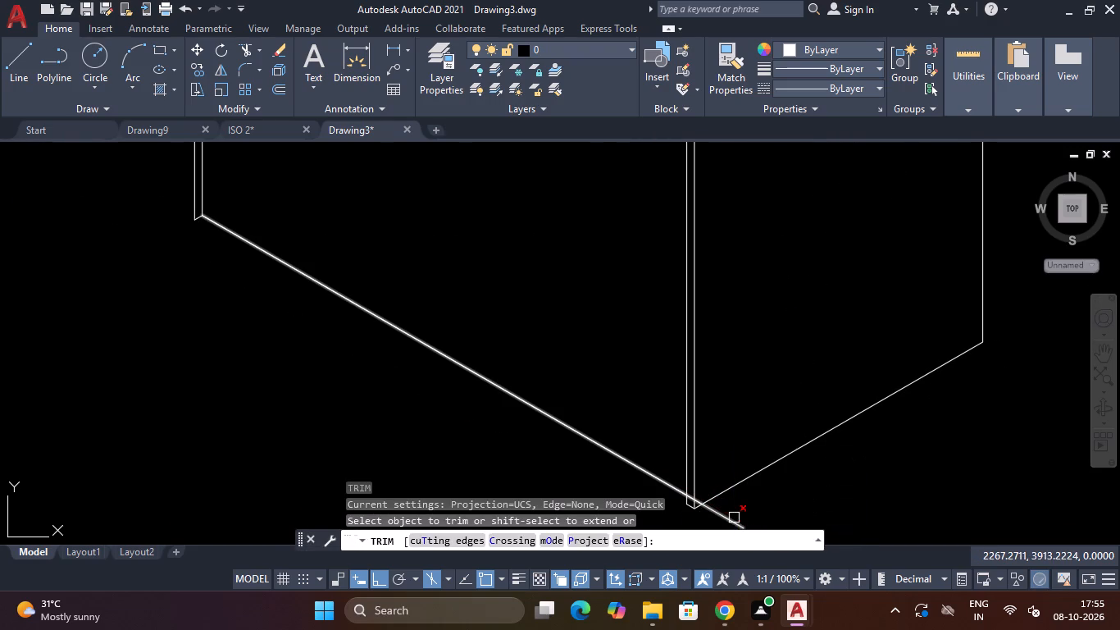
left_click(729, 518)
scroll(719, 514, "up", 4)
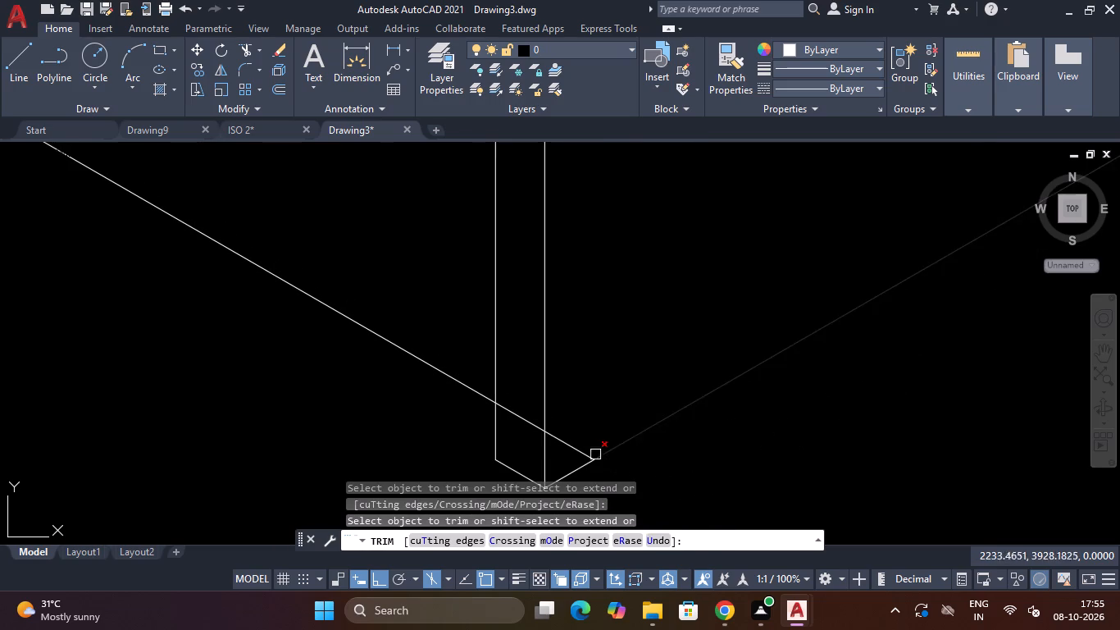
left_click(576, 450)
left_click(527, 422)
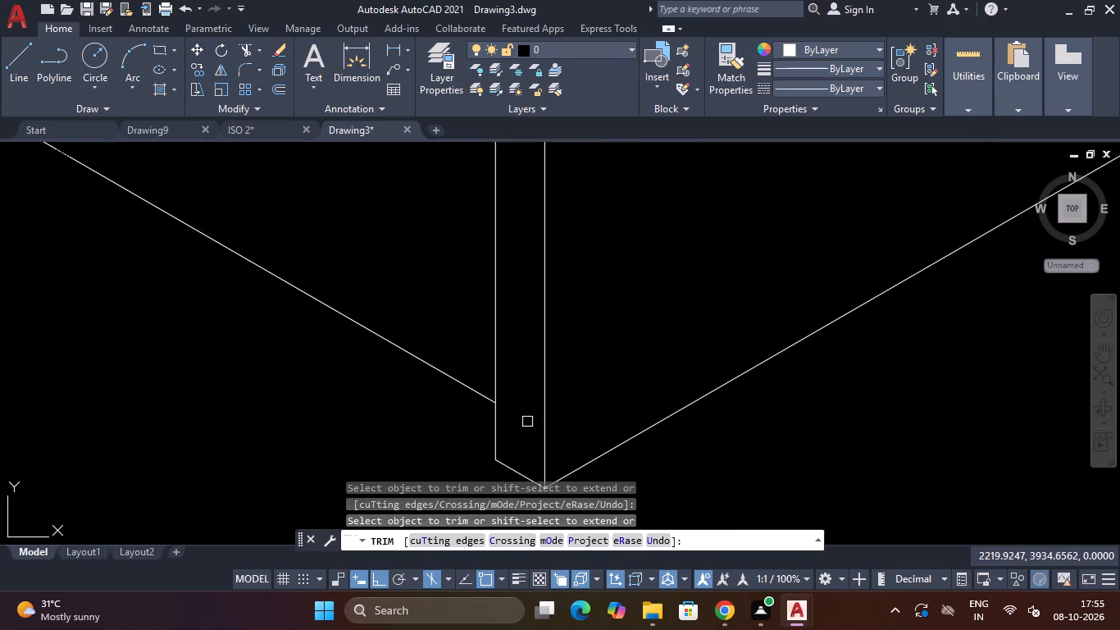
scroll(527, 422, "down", 7)
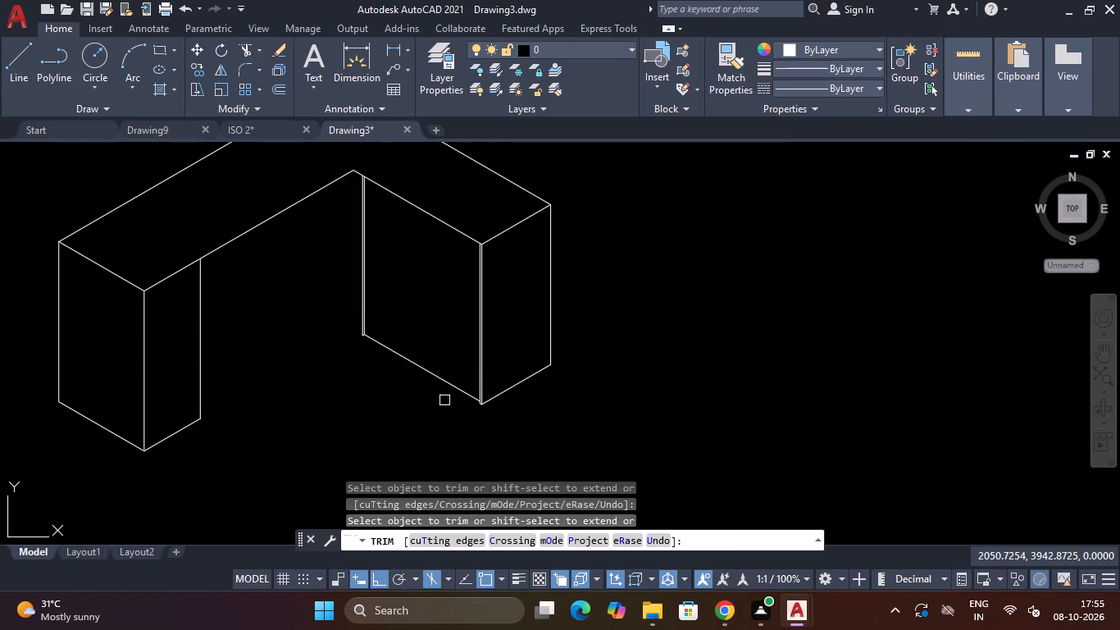
key("Escape")
Erase the lower edge line of the short leg's end face.
scroll(362, 336, "up", 5)
scroll(361, 335, "down", 6)
scroll(414, 385, "up", 4)
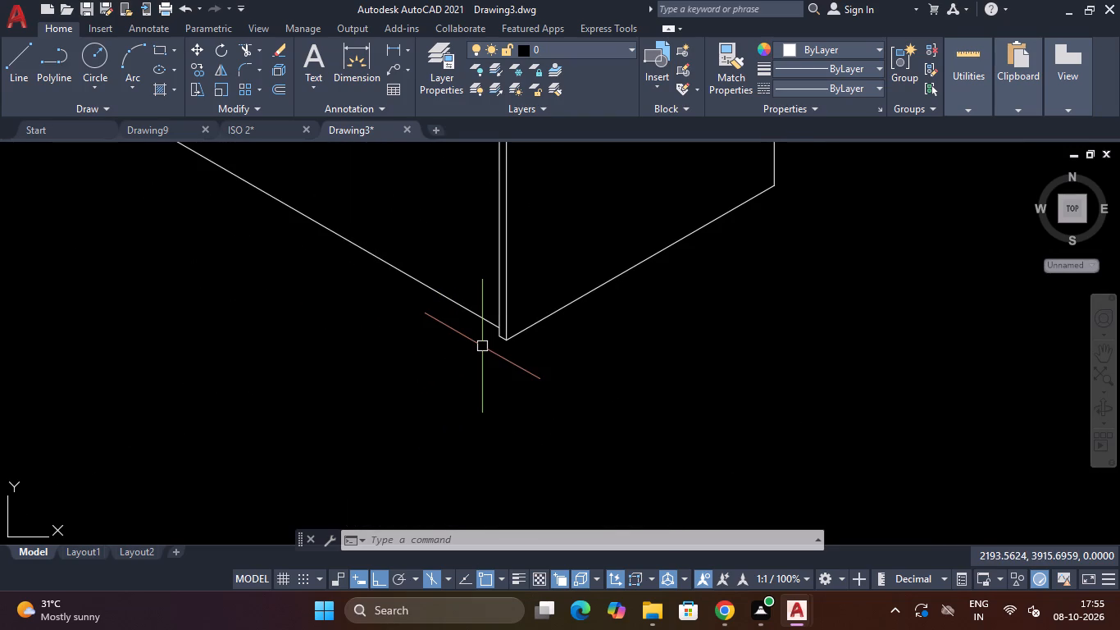
scroll(482, 346, "down", 2)
scroll(474, 349, "up", 2)
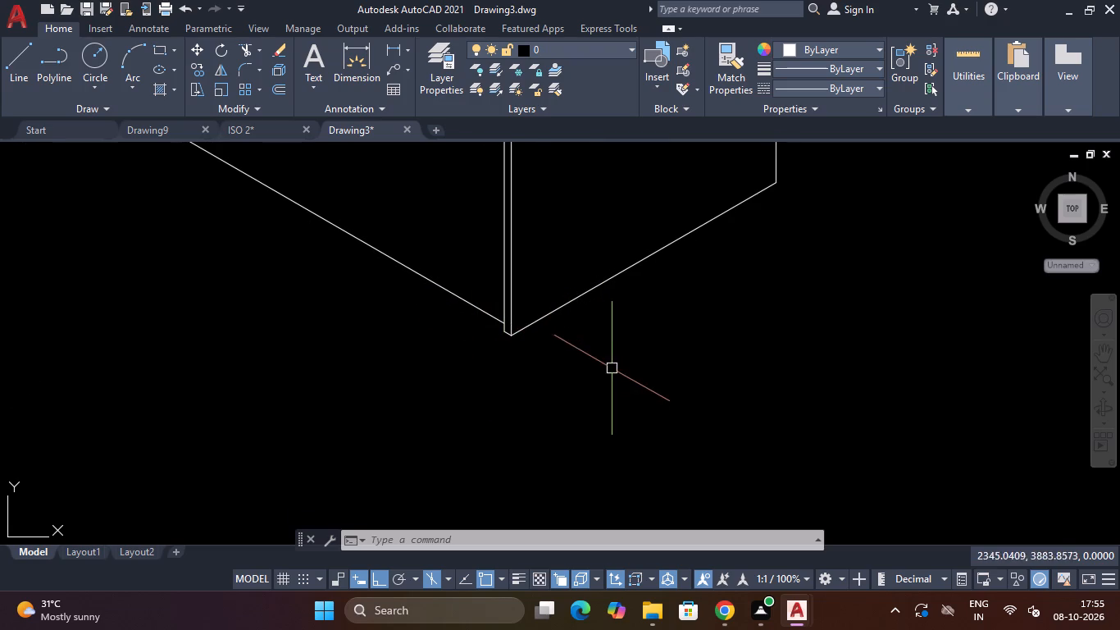
left_click(624, 263)
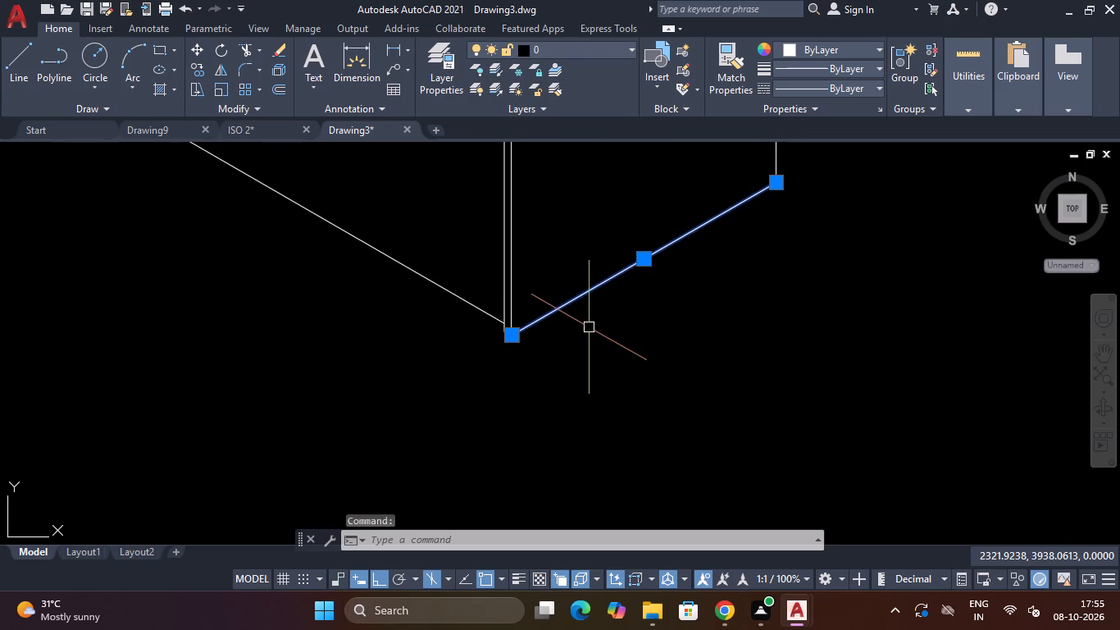
key("Delete")
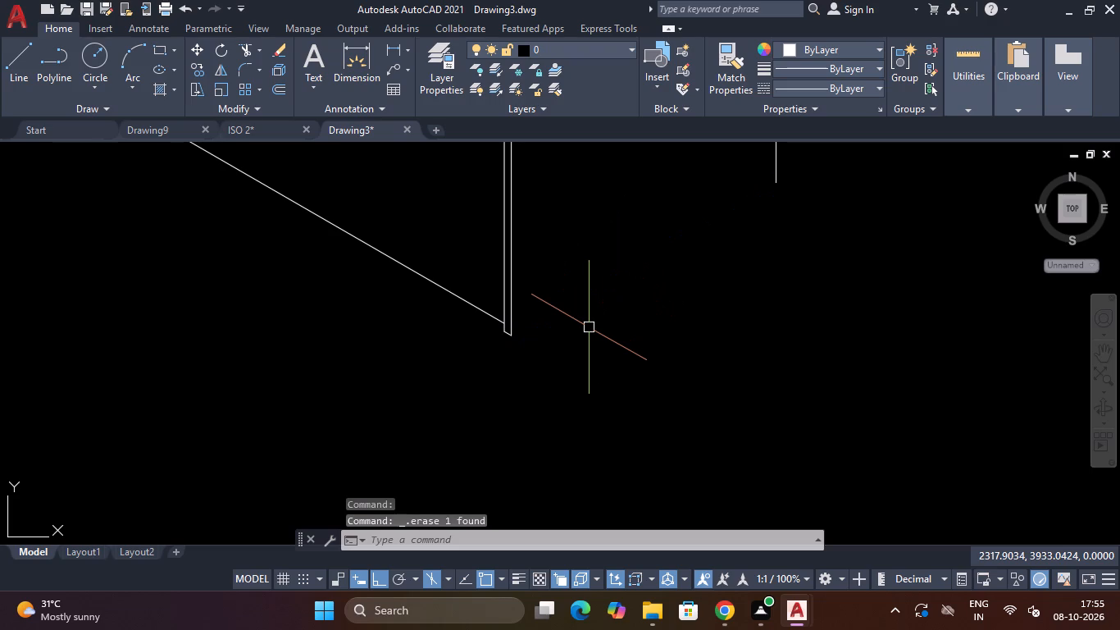
On the Right isoplane, draw a 10 line from the short leg's lower front corner across the end face, plus a vertical past the top edge.
key("l")
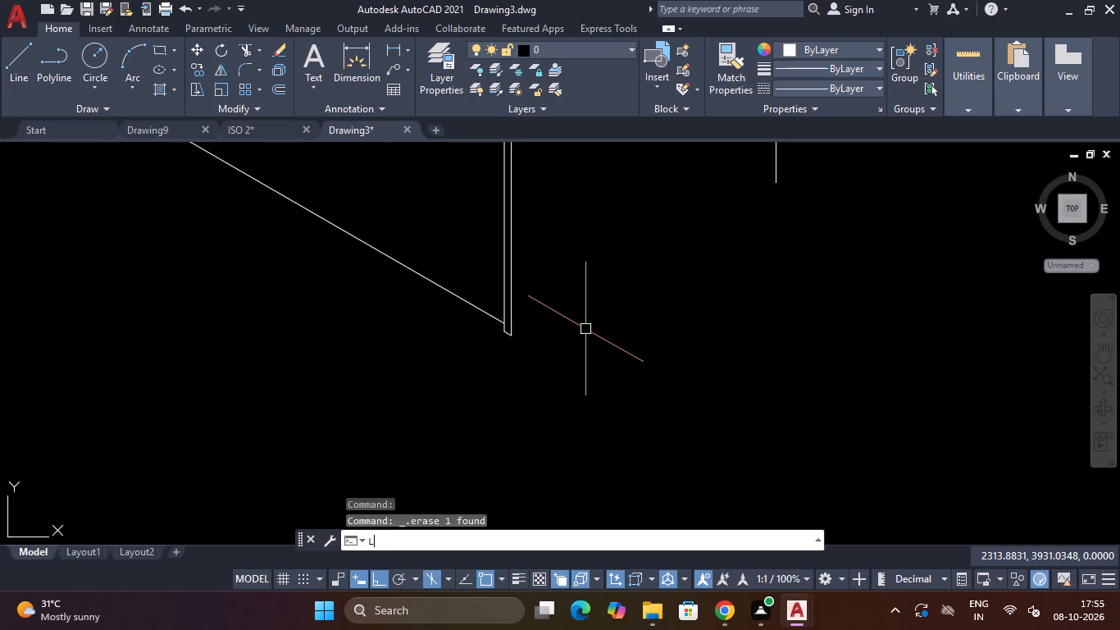
key("space")
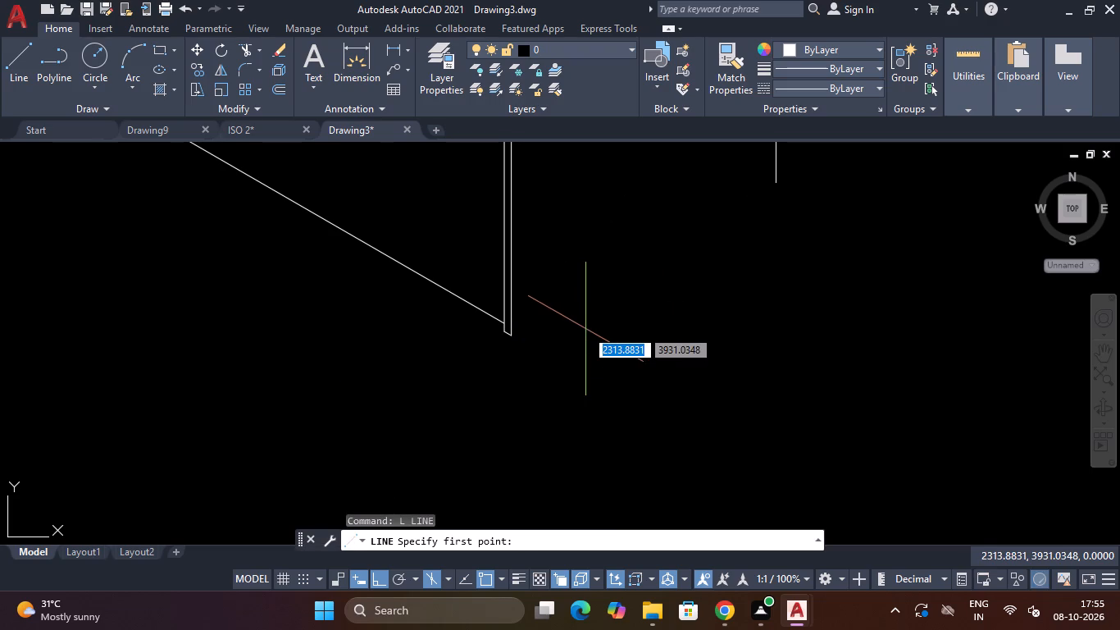
key("F5")
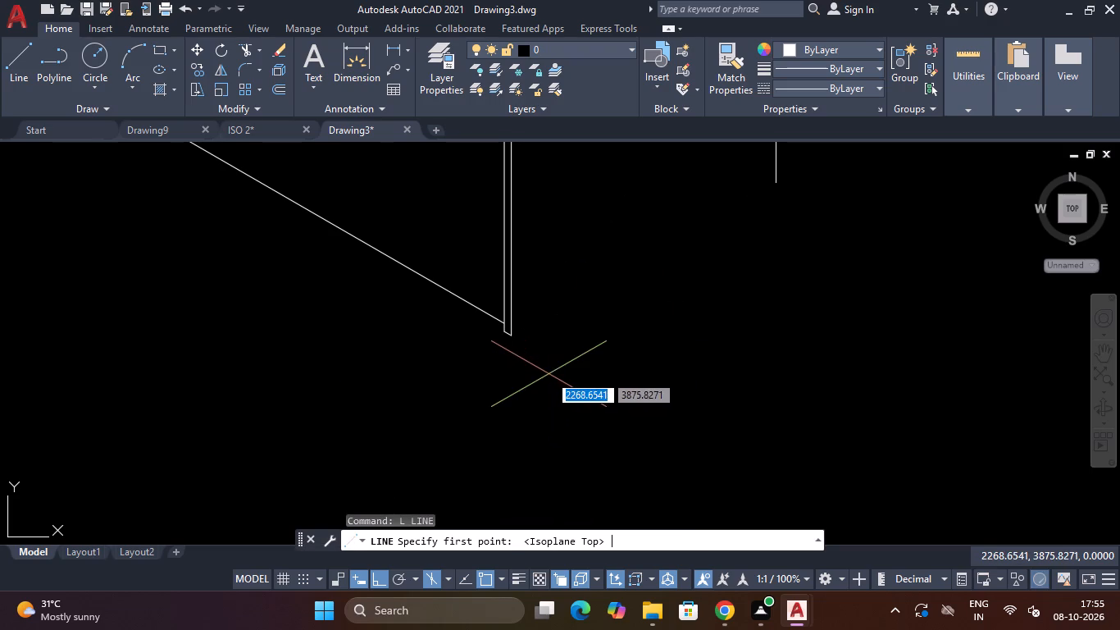
key("F5")
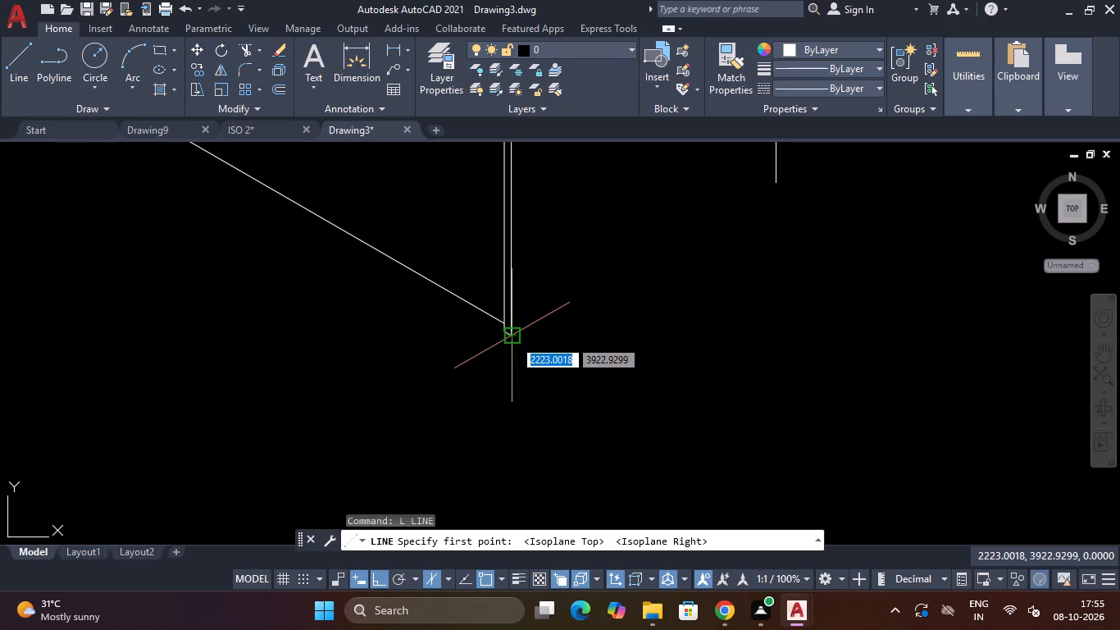
left_click(513, 339)
type("10")
key("Return")
scroll(597, 299, "down", 4)
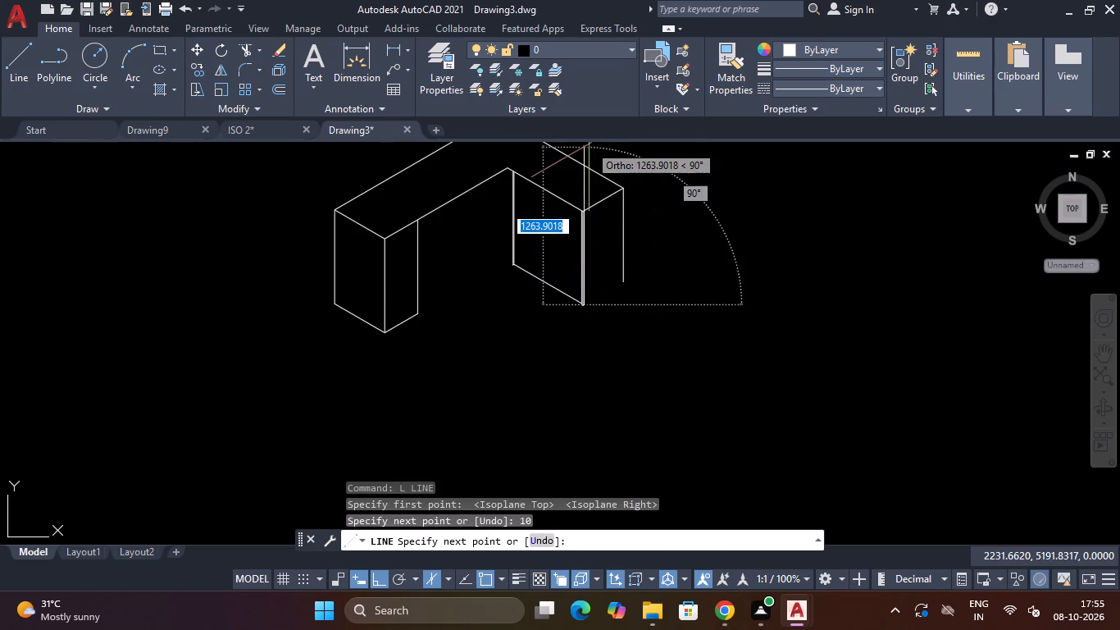
left_click(587, 183)
key("Escape")
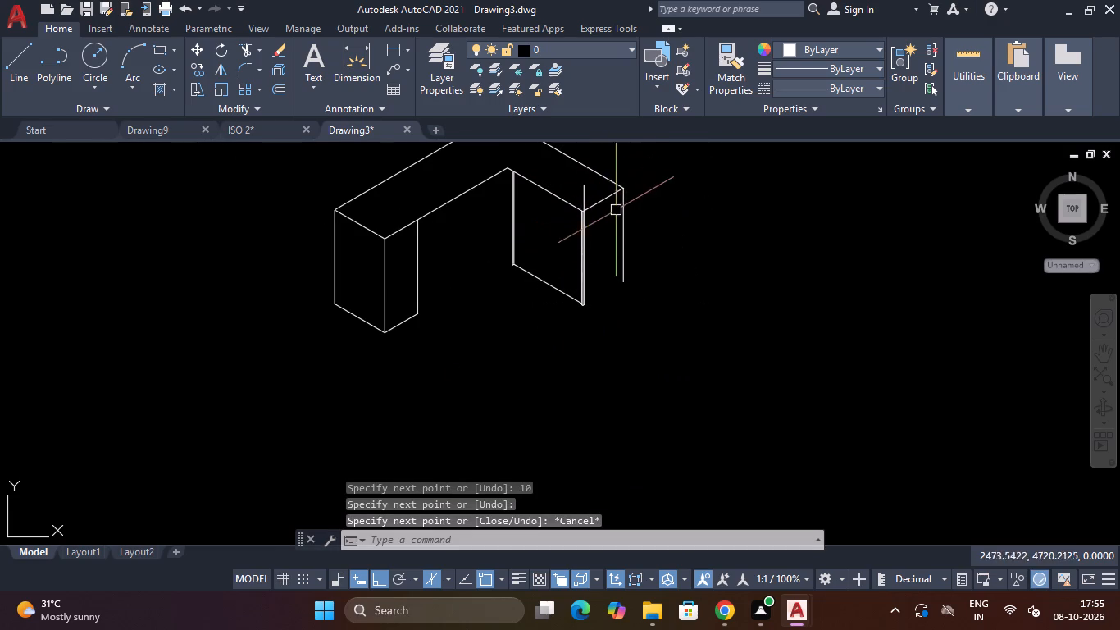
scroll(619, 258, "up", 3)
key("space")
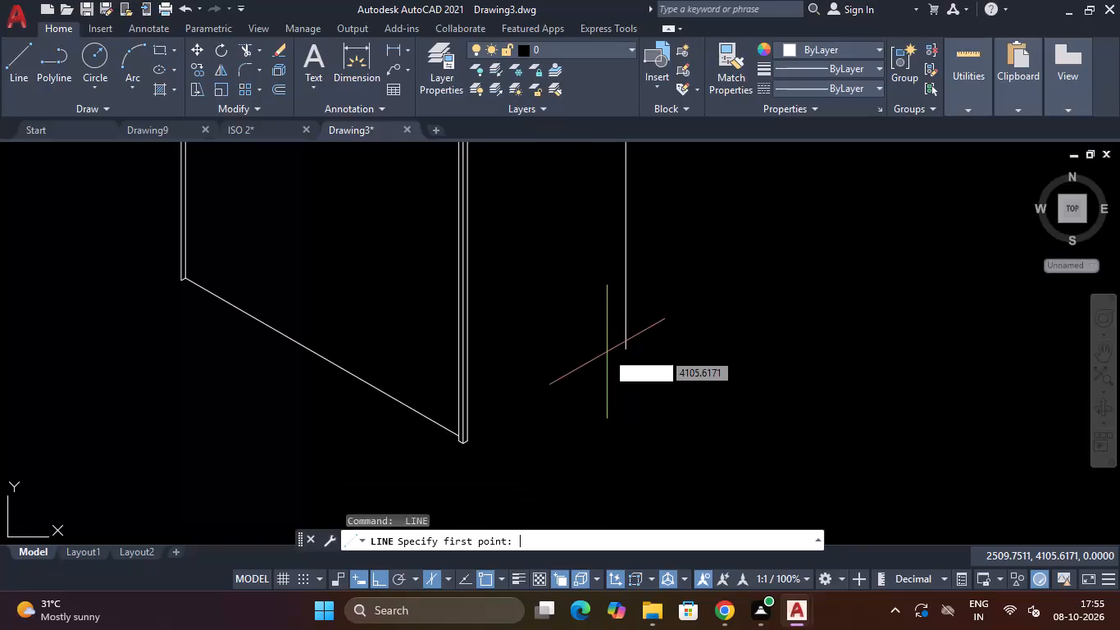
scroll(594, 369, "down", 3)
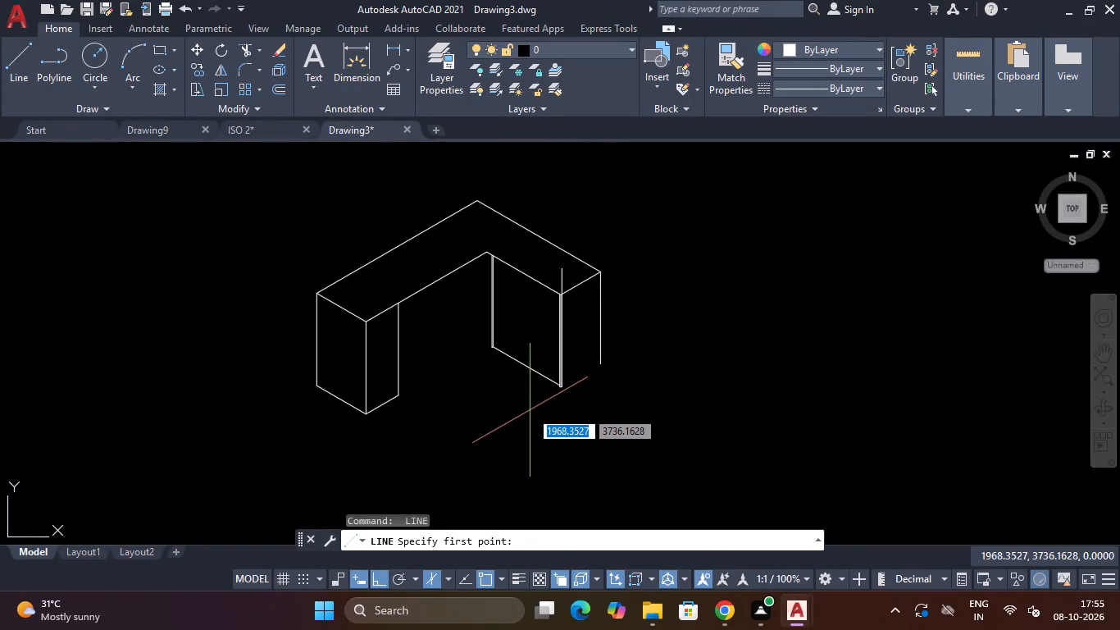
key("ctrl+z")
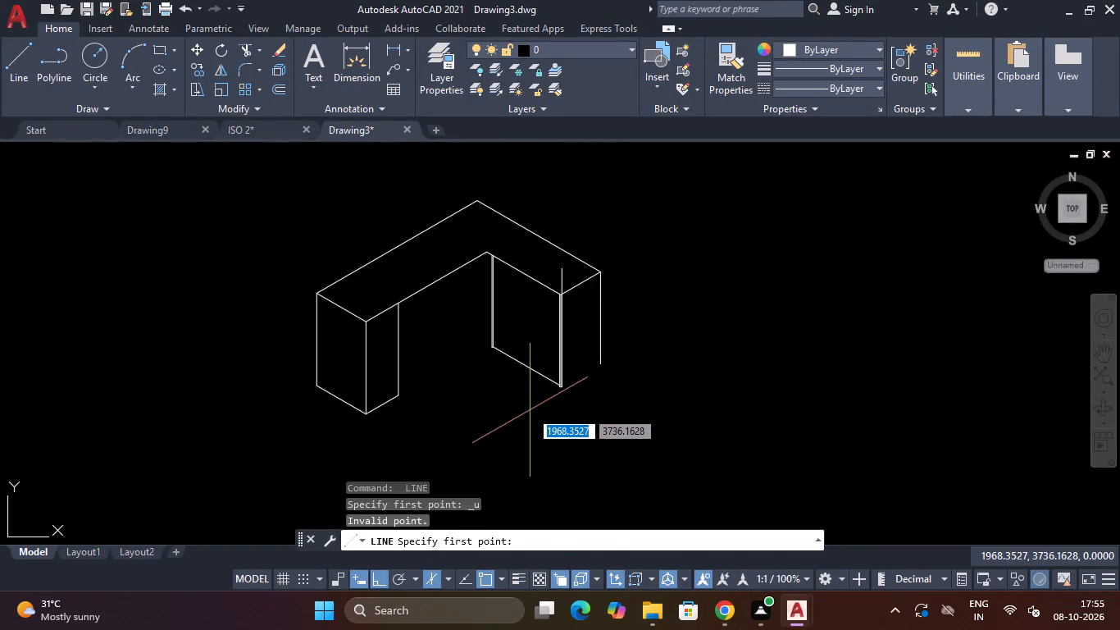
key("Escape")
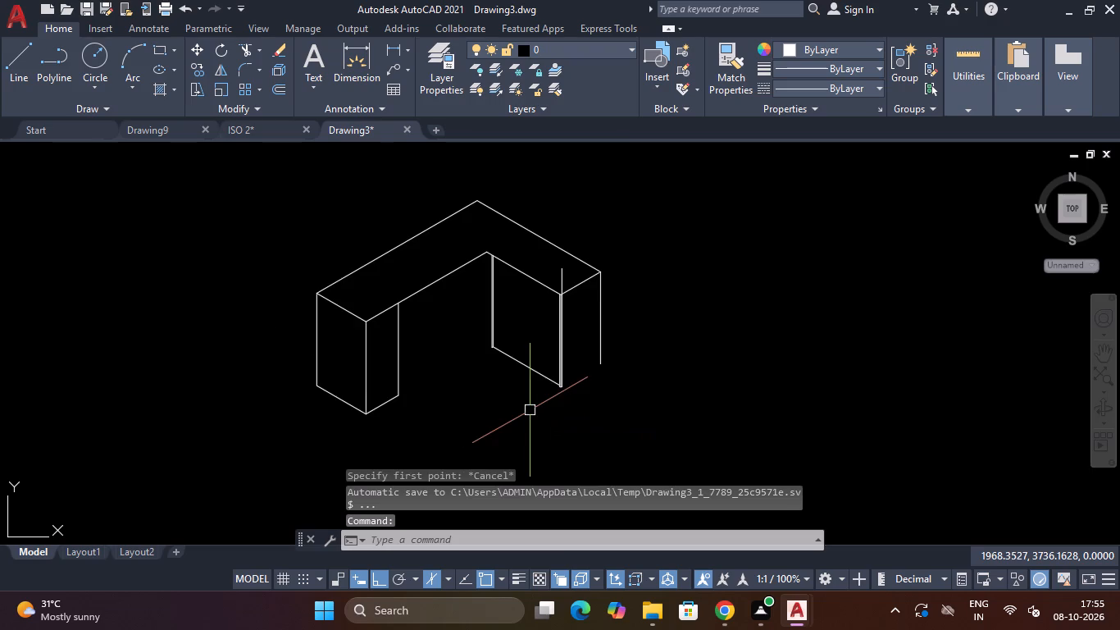
Undo the 10 line and vertical on the short leg's end face and the erasure of that face's lower edge line.
key("ctrl+z")
key("ctrl+z")
key("ctrl+z")
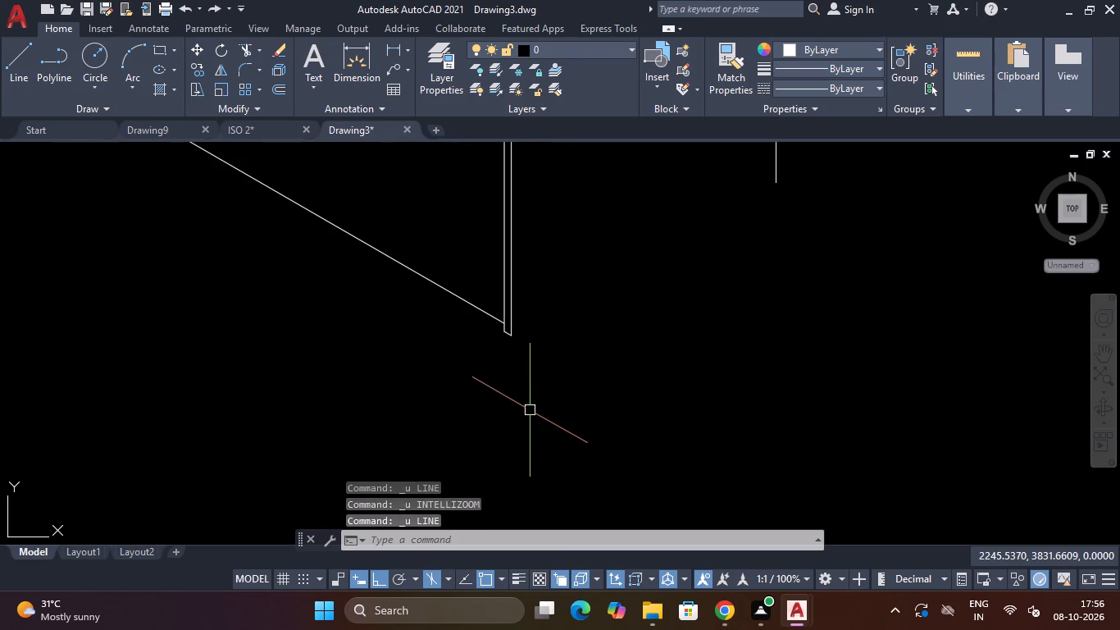
key("ctrl+z")
Erase the lower edge line of the inner side face at the long leg's end.
scroll(557, 377, "down", 3)
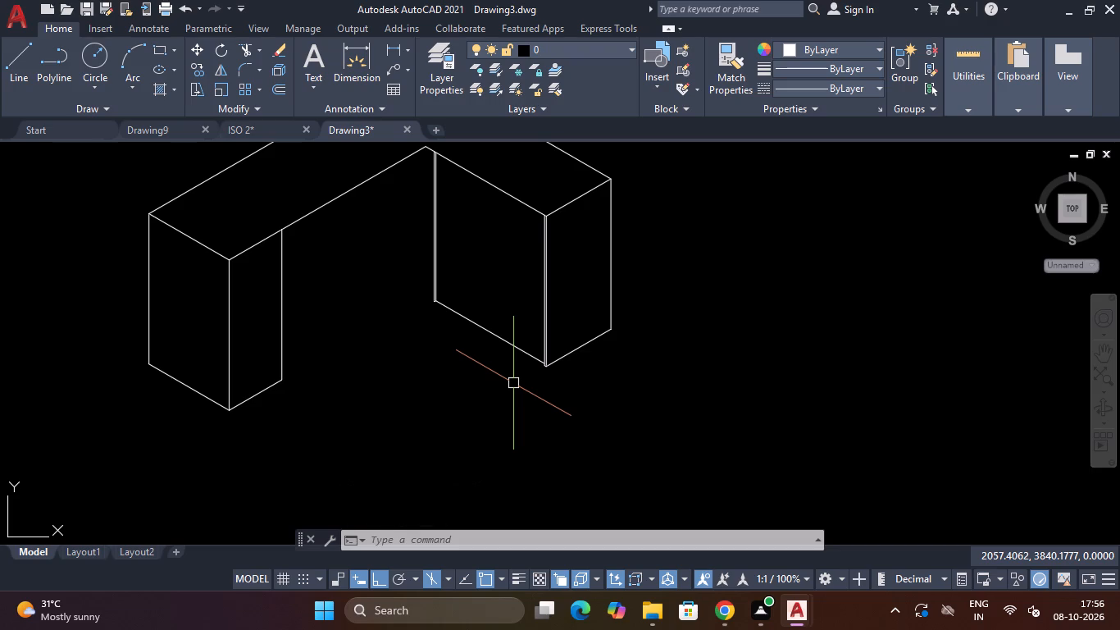
scroll(430, 349, "down", 2)
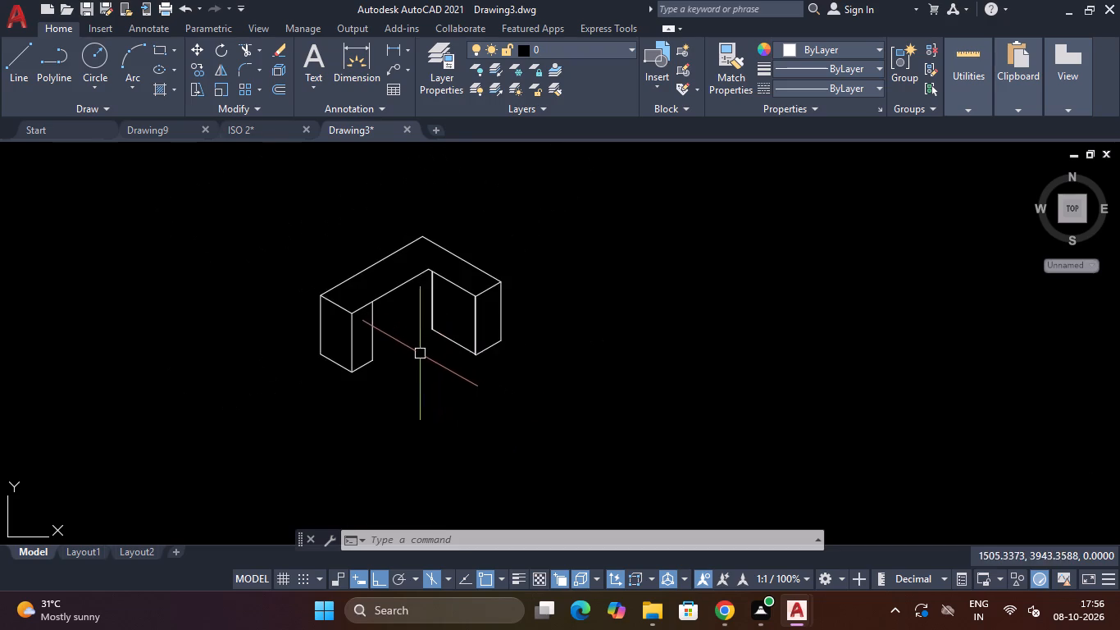
scroll(420, 354, "up", 2)
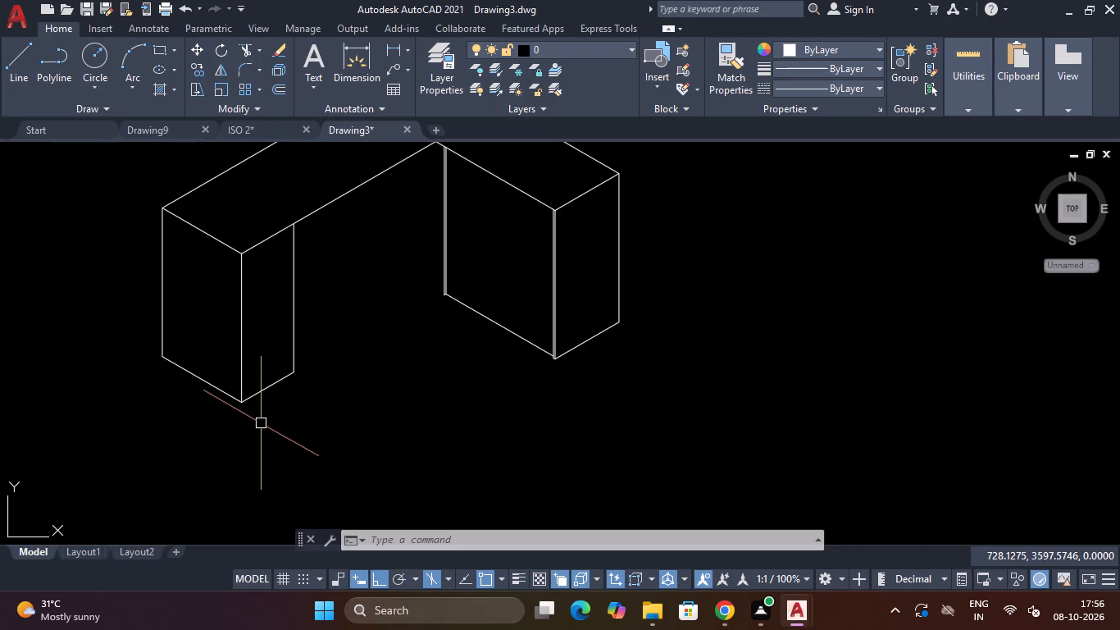
scroll(259, 413, "up", 2)
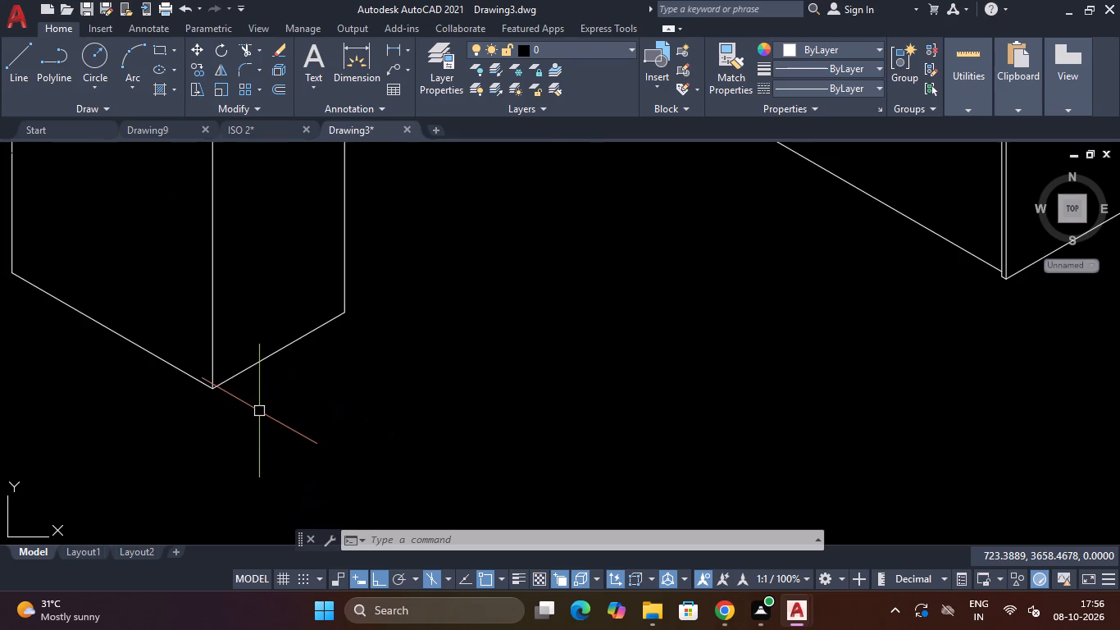
left_click(266, 314)
left_click(253, 381)
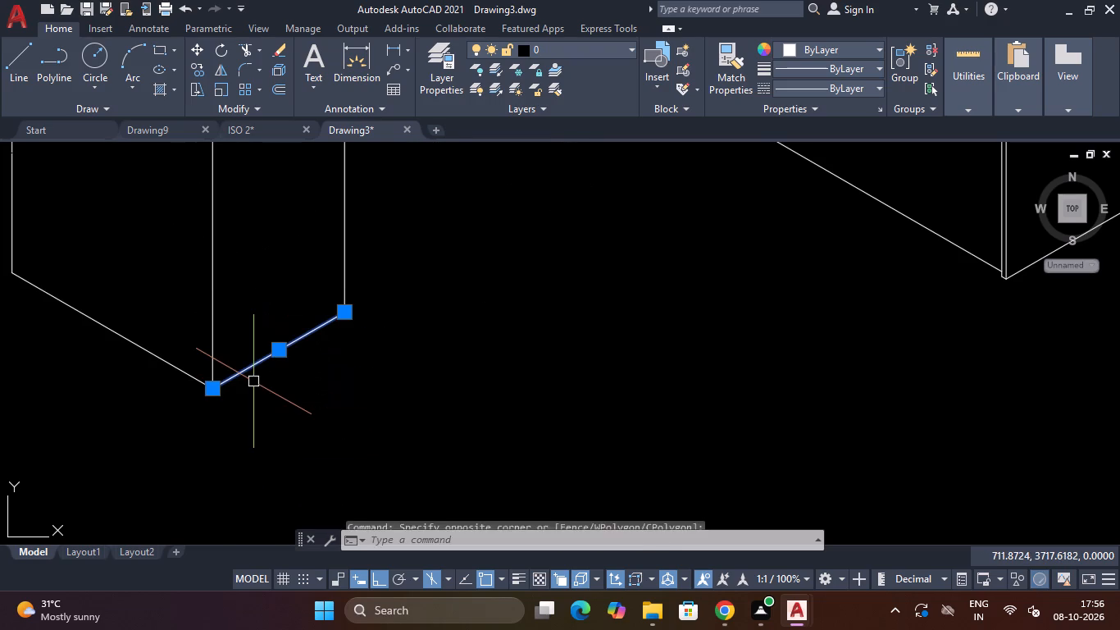
key("Delete")
On the Right isoplane, draw a 10 line from the long leg's lower front corner toward the inner side, plus a vertical past the top edge.
type("L")
key("space")
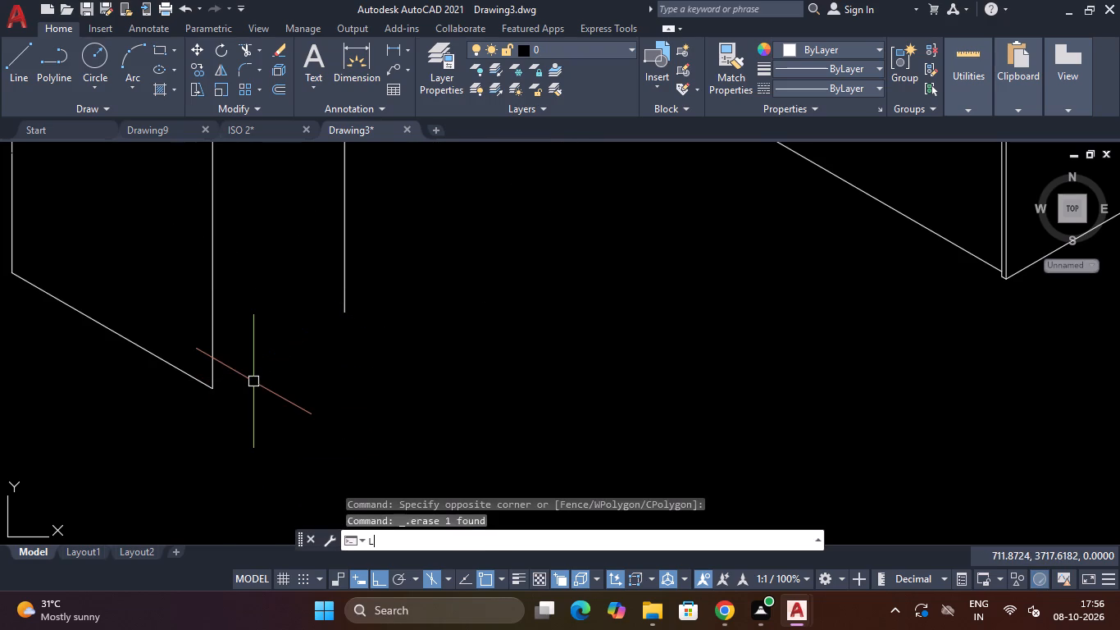
left_click(346, 310)
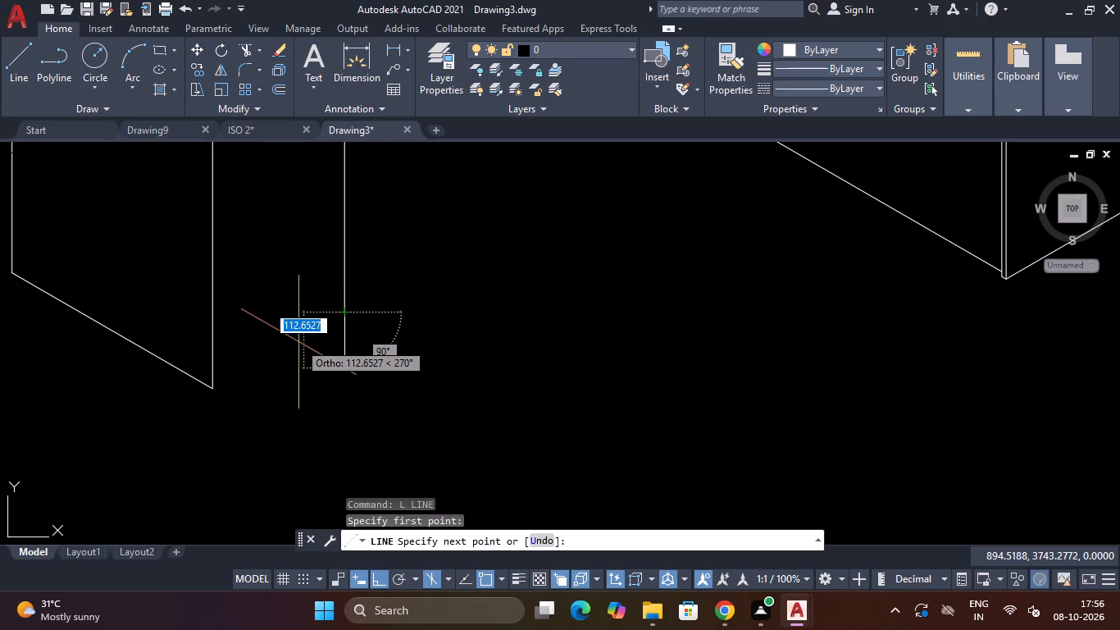
key("F5")
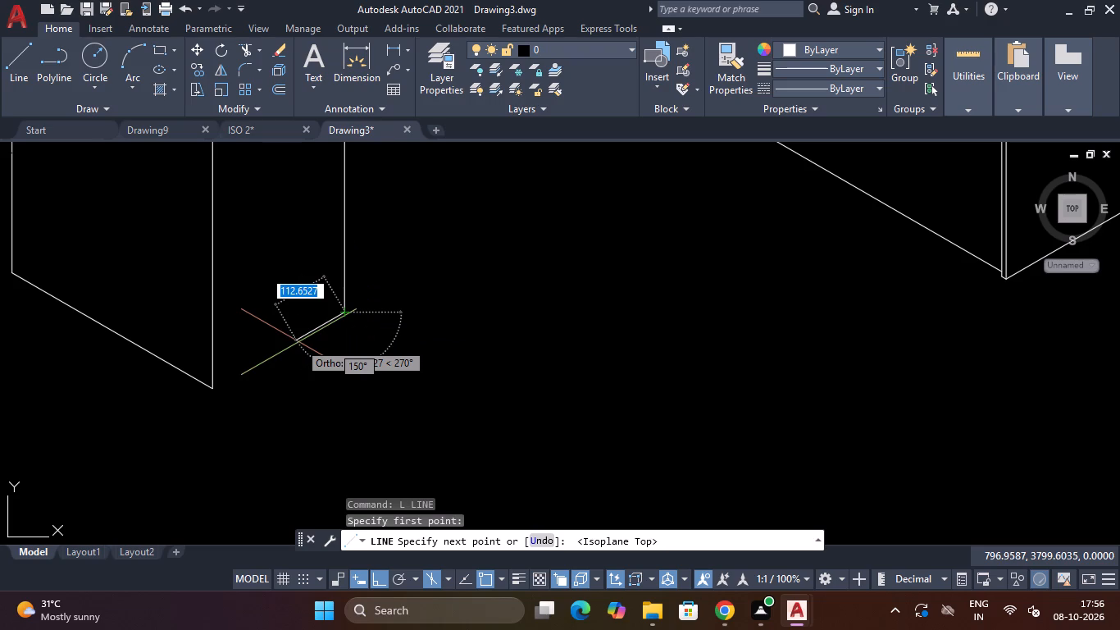
key("F5")
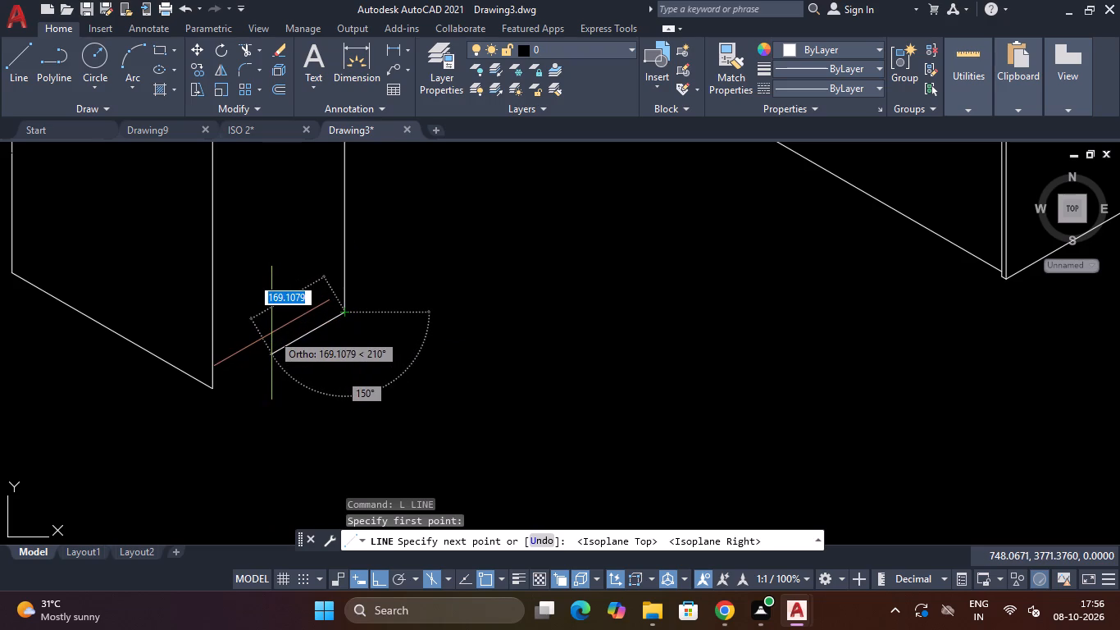
key("Escape")
key("space")
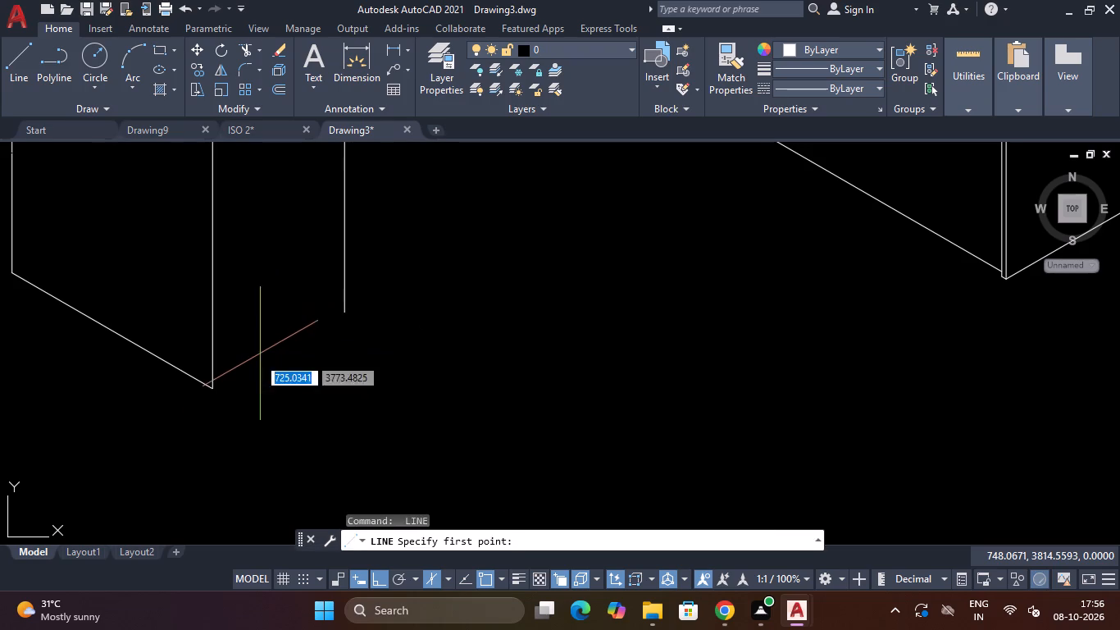
left_click(209, 391)
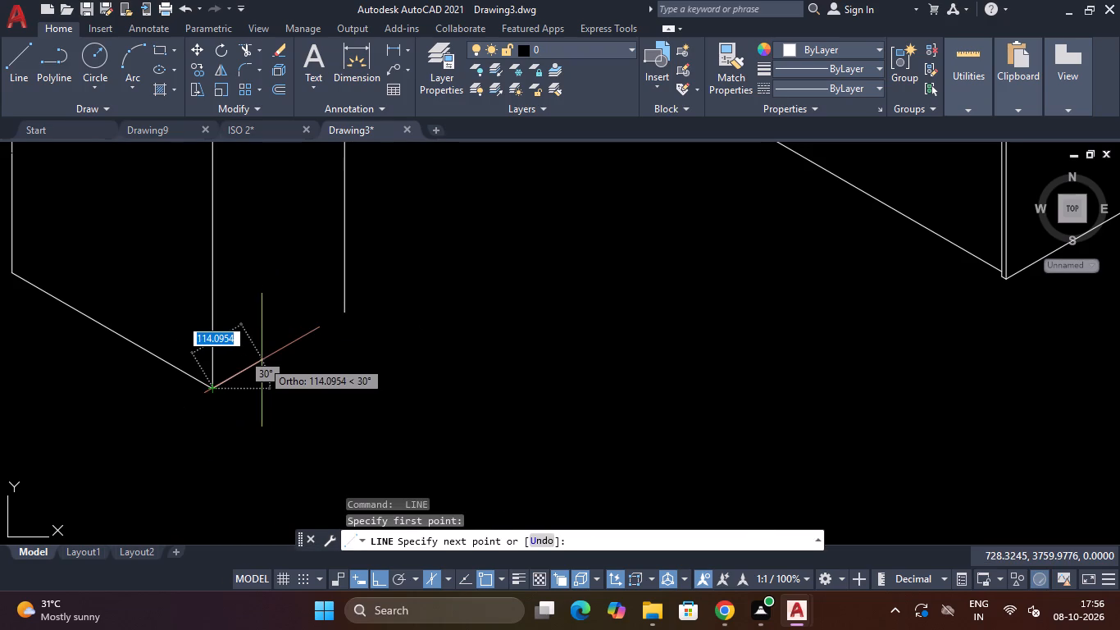
type("10")
key("Return")
scroll(262, 360, "down", 5)
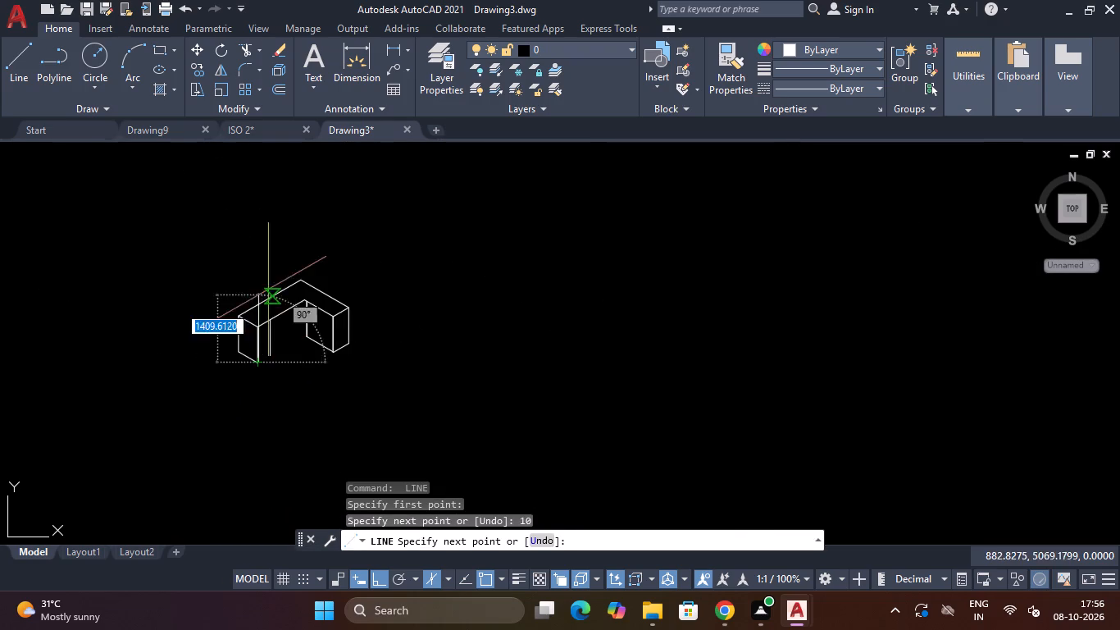
scroll(257, 291, "up", 2)
left_click(257, 343)
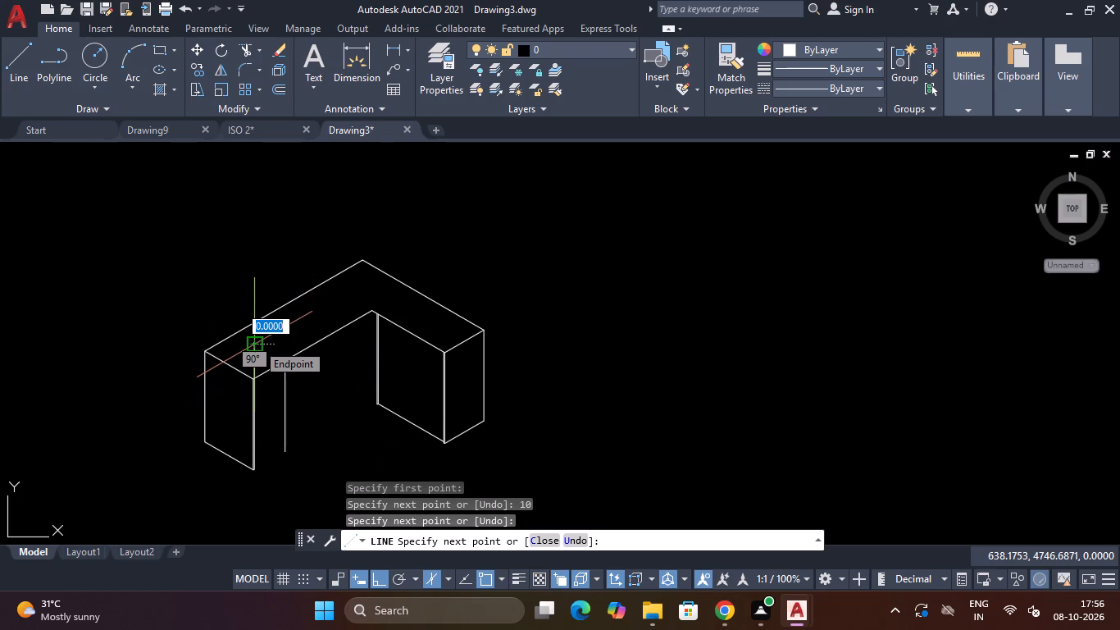
key("Escape")
Trim the new vertical's overhang above the top edge at the long leg's front corner.
scroll(257, 343, "up", 3)
type("TR")
key("space")
left_click(246, 373)
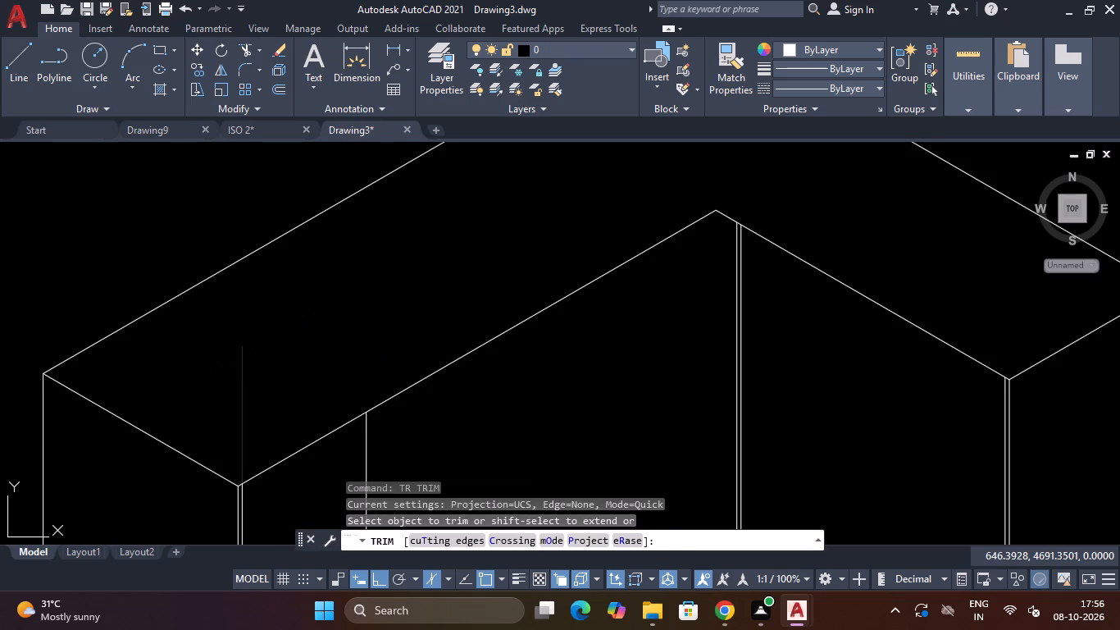
scroll(249, 371, "down", 4)
key("Escape")
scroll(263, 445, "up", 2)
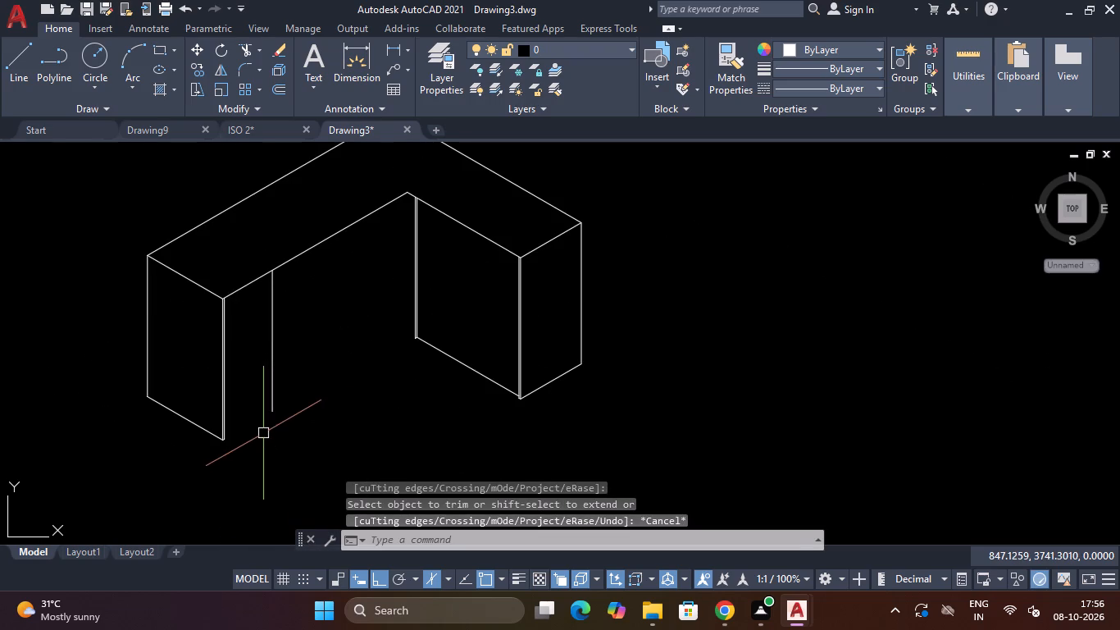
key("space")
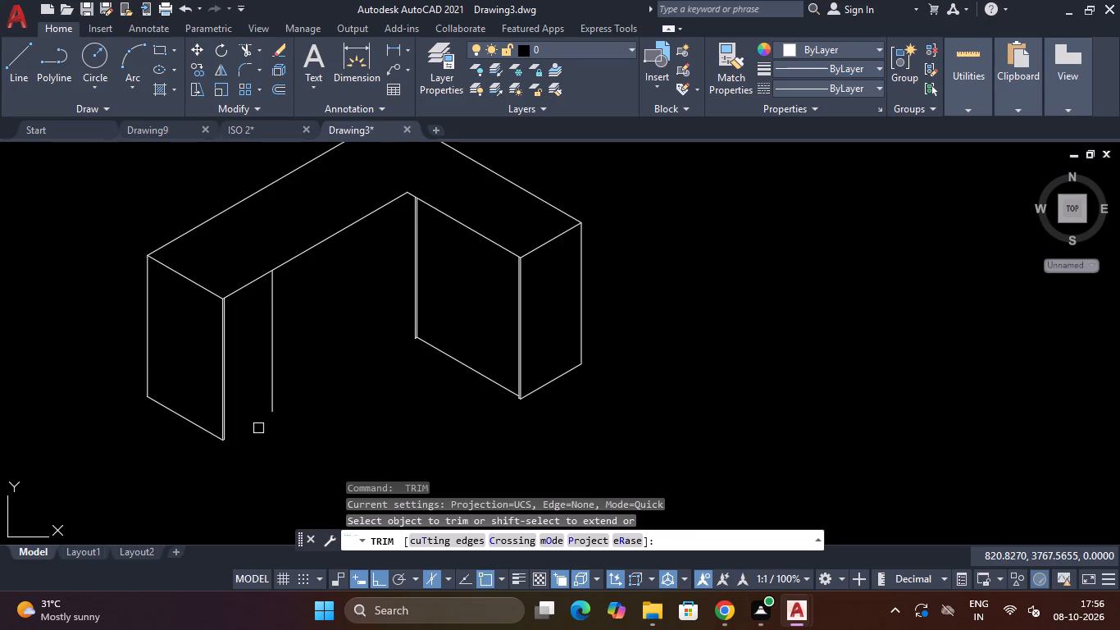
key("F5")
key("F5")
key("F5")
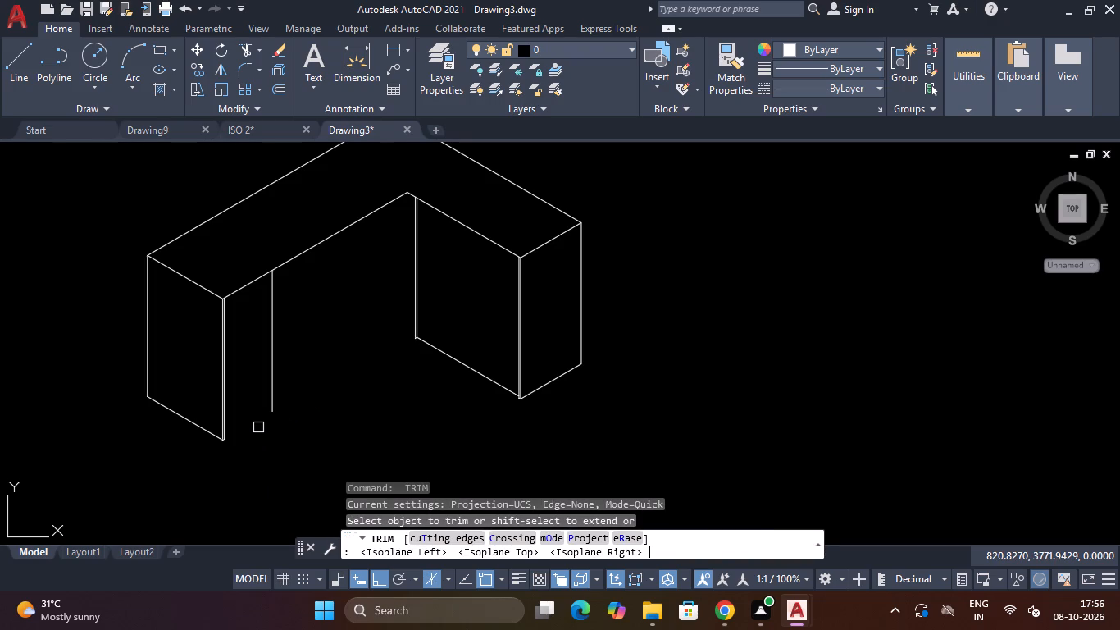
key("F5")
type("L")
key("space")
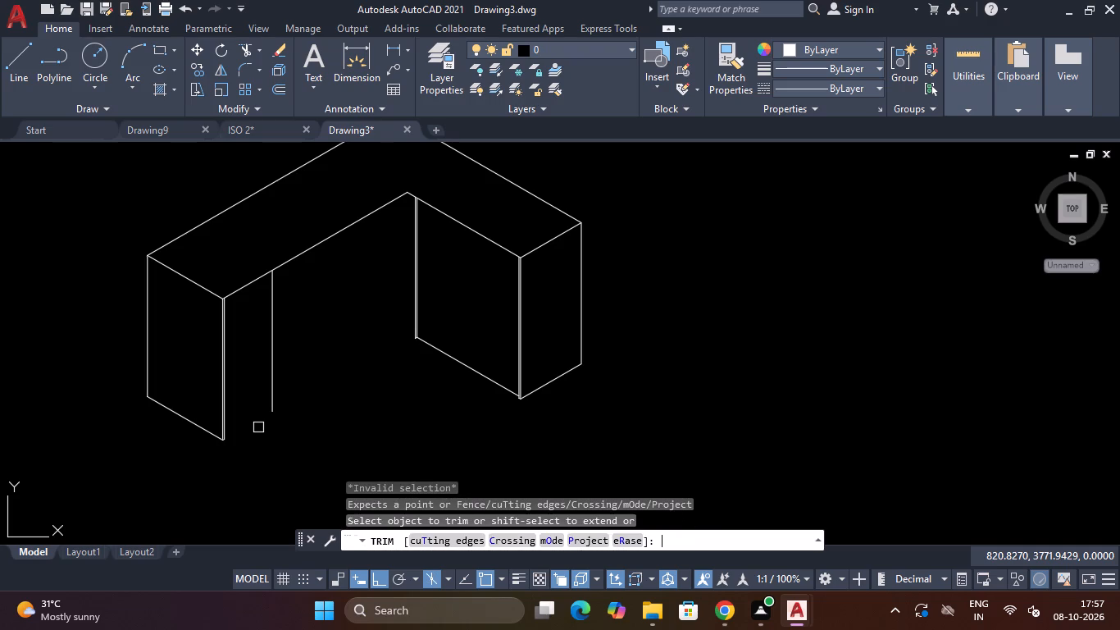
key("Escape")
On the Left isoplane, draw a 10 line inward from the lower end of the long leg's inner vertical, plus a vertical past the top edge.
type("L")
key("space")
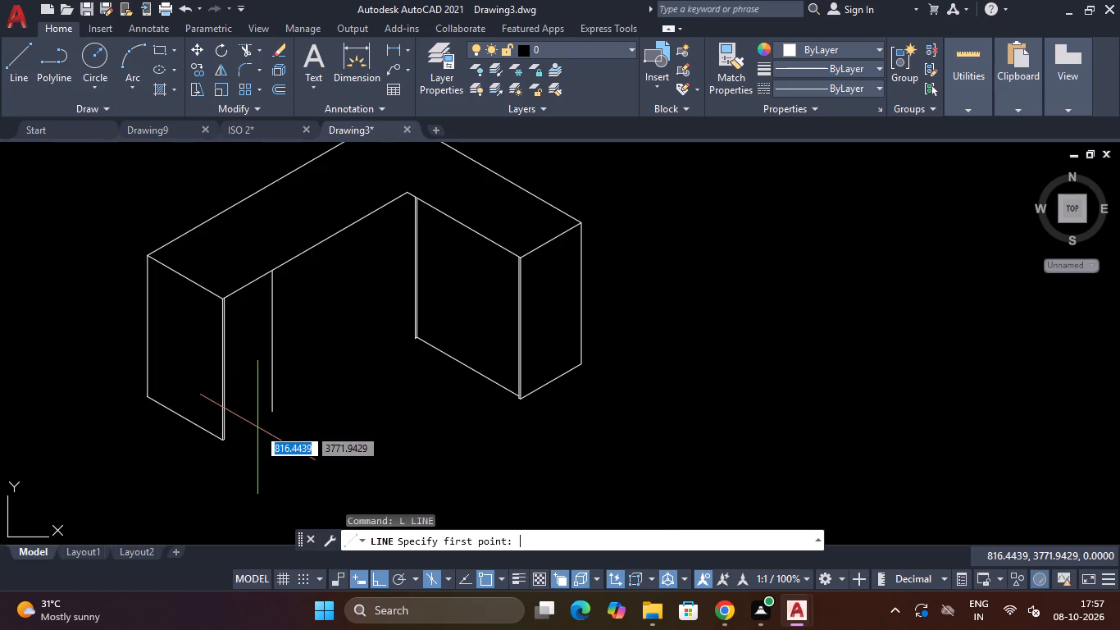
left_click(280, 417)
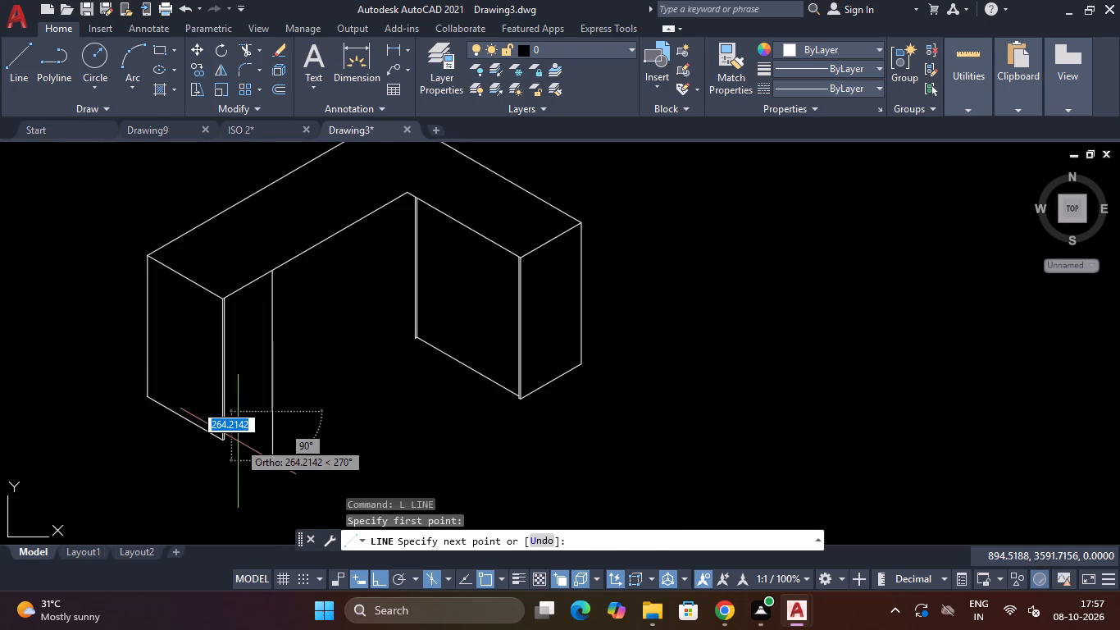
key("F5")
key("F5")
key("F5")
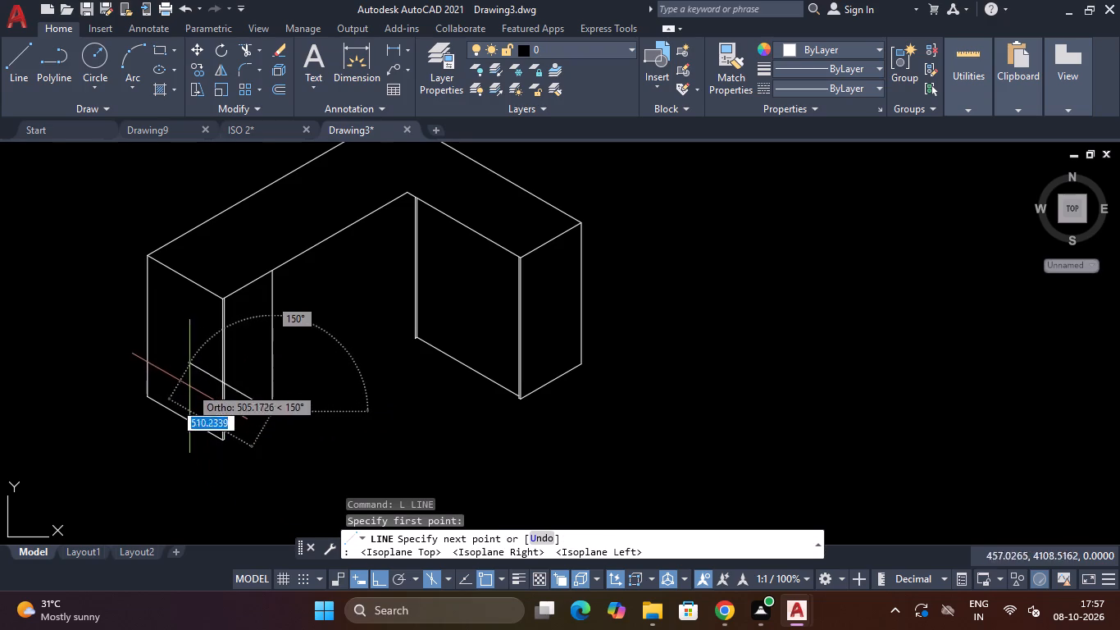
type("10")
key("Return")
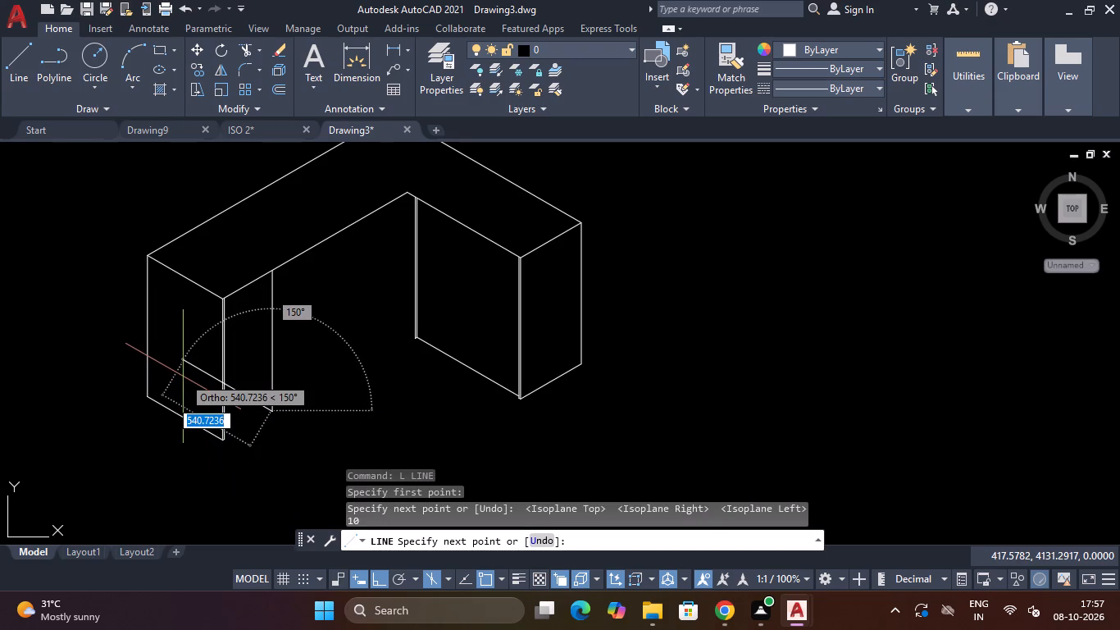
scroll(248, 286, "up", 3)
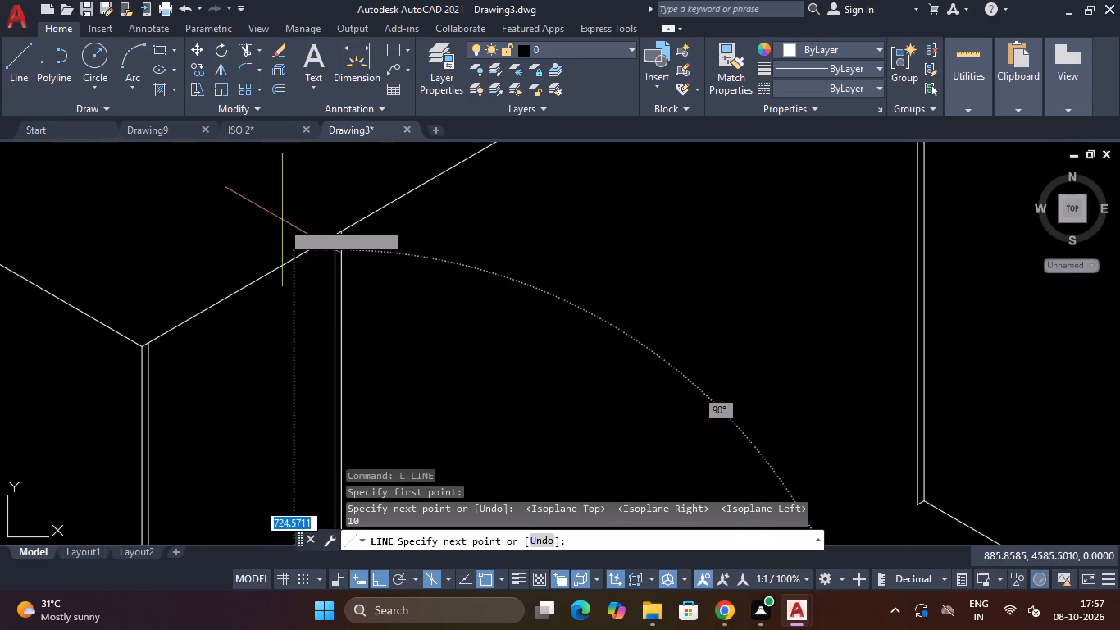
left_click(303, 189)
key("Escape")
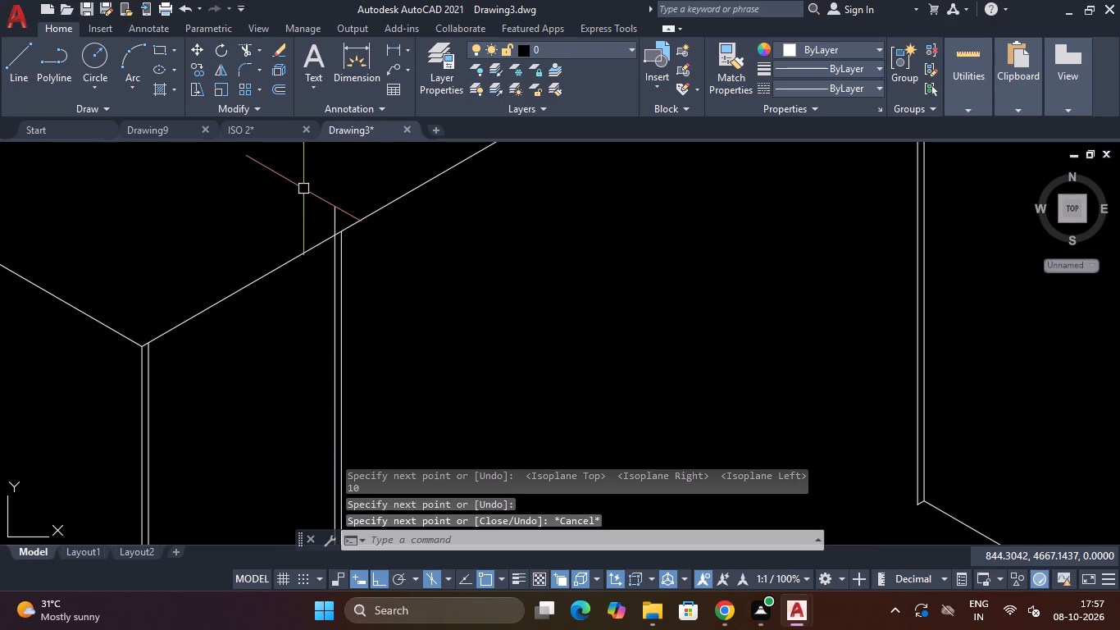
Trim the overhang of the new inner vertical above the long leg's top edge.
type("TR")
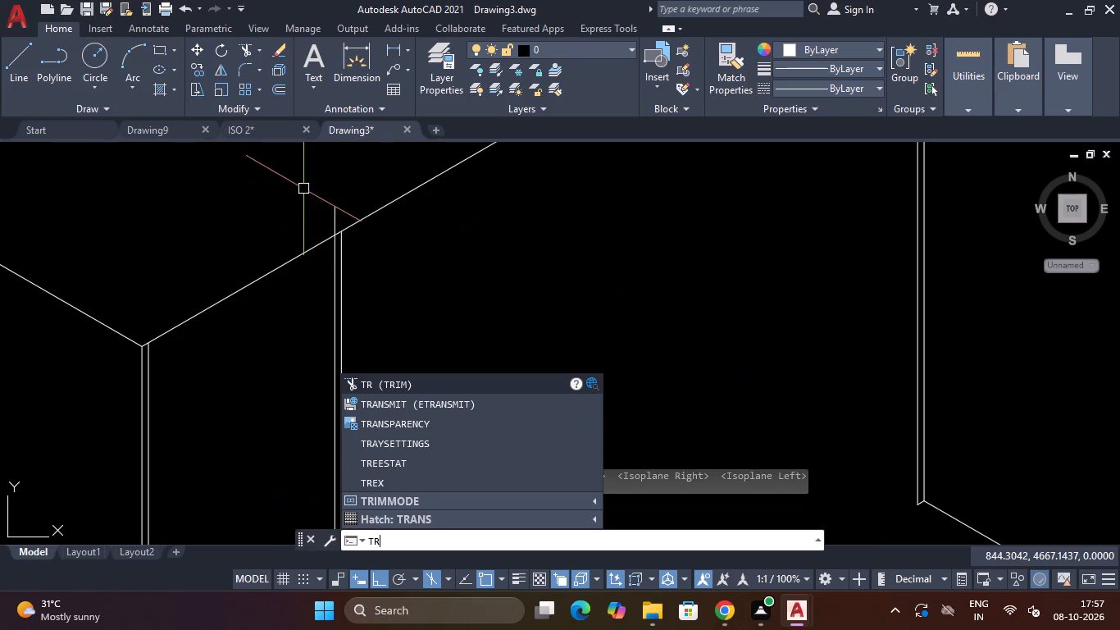
key("space")
left_click(337, 203)
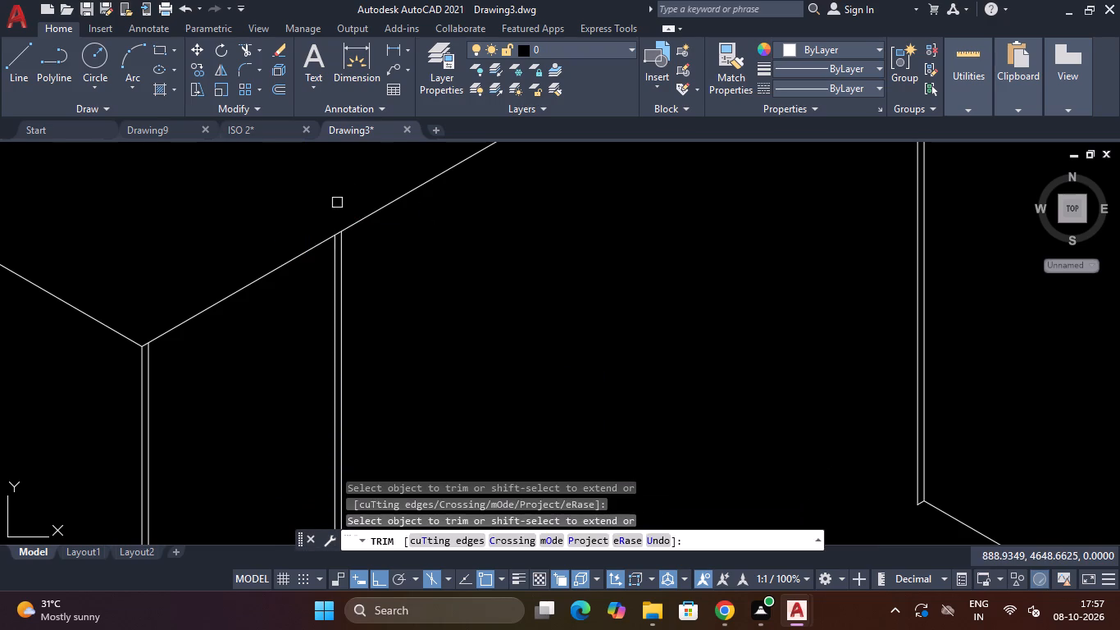
scroll(337, 203, "down", 2)
scroll(362, 275, "down", 2)
key("Escape")
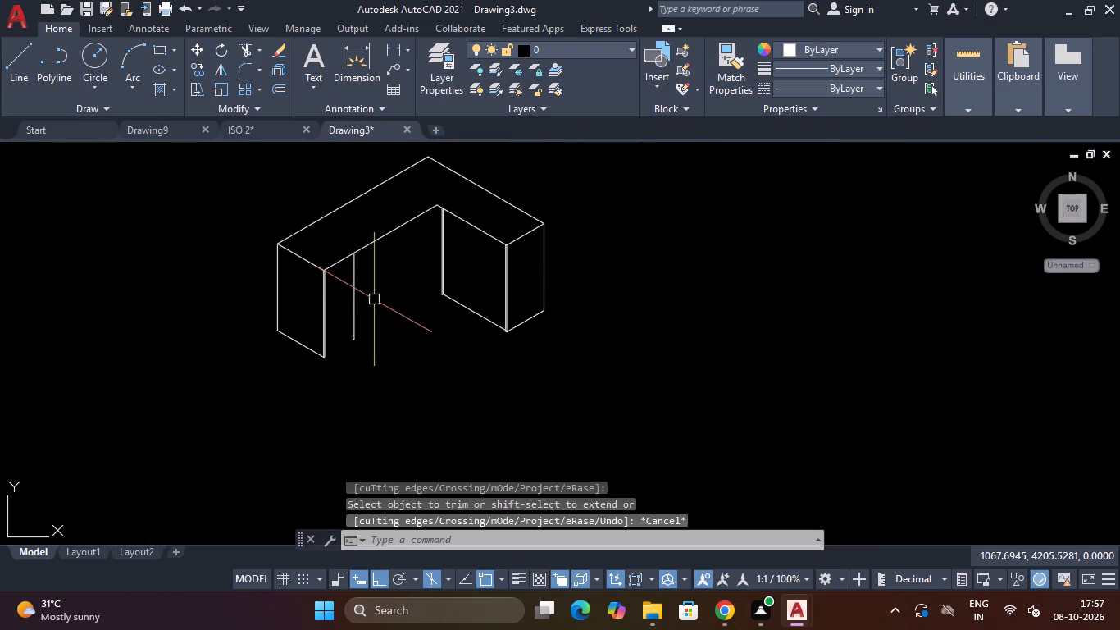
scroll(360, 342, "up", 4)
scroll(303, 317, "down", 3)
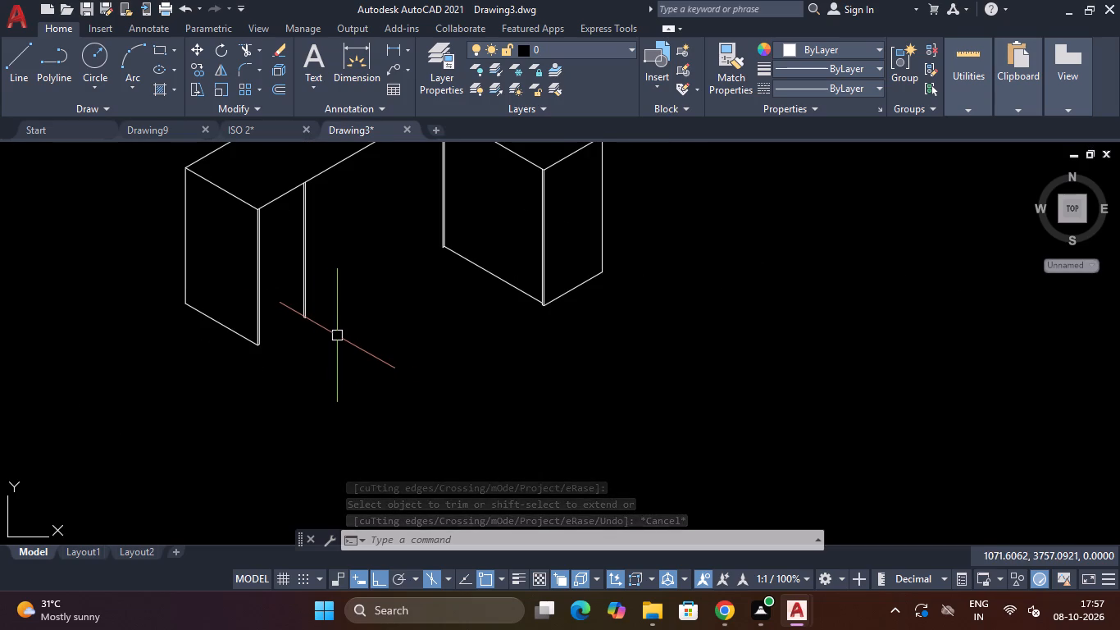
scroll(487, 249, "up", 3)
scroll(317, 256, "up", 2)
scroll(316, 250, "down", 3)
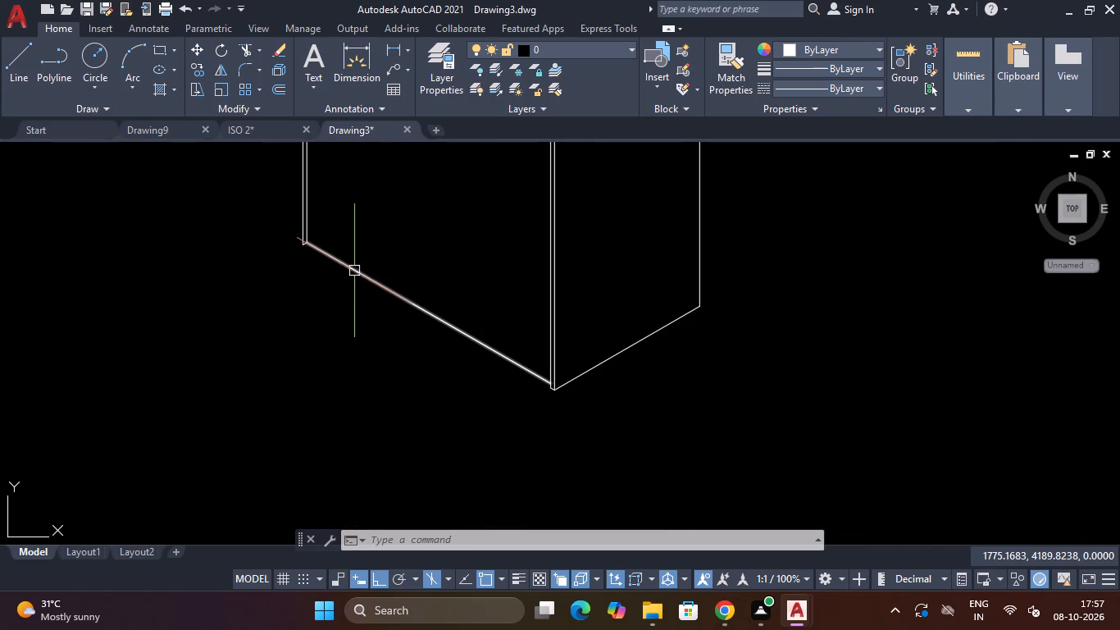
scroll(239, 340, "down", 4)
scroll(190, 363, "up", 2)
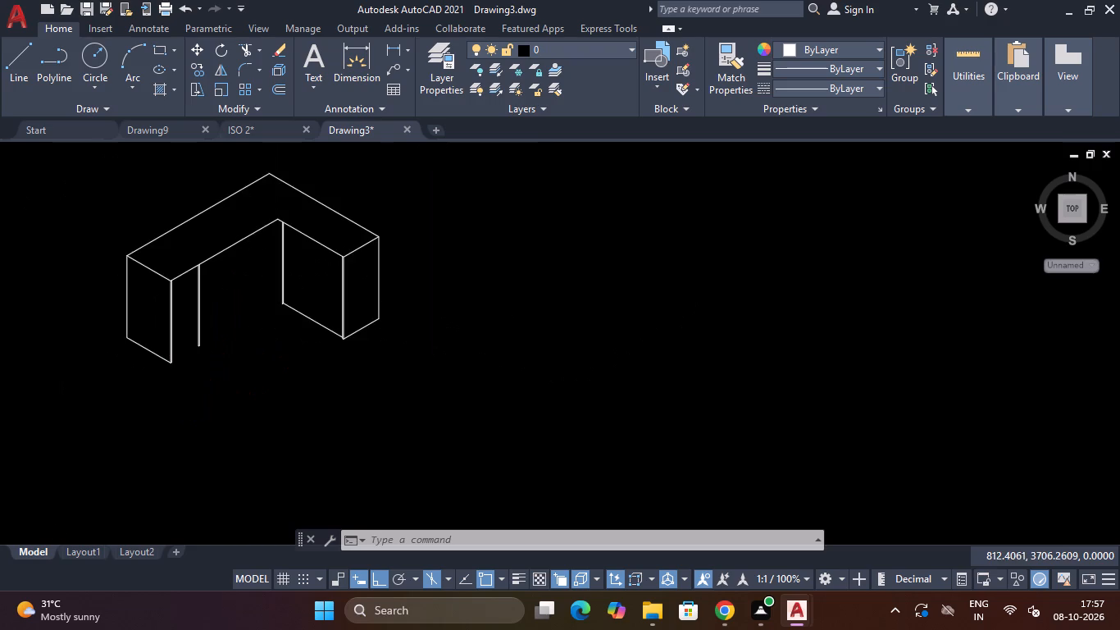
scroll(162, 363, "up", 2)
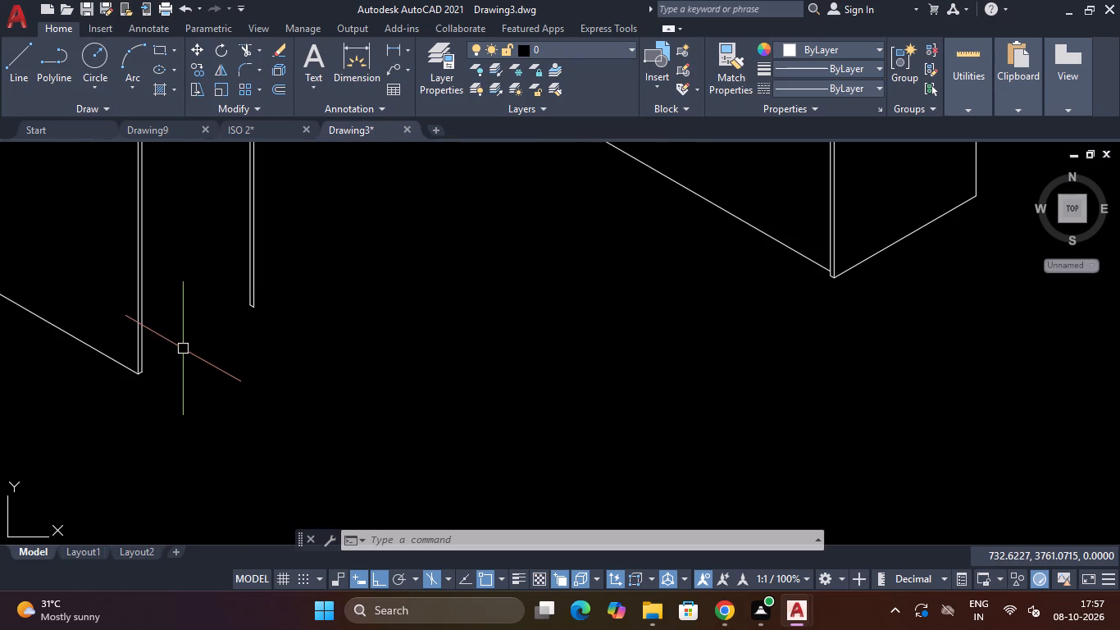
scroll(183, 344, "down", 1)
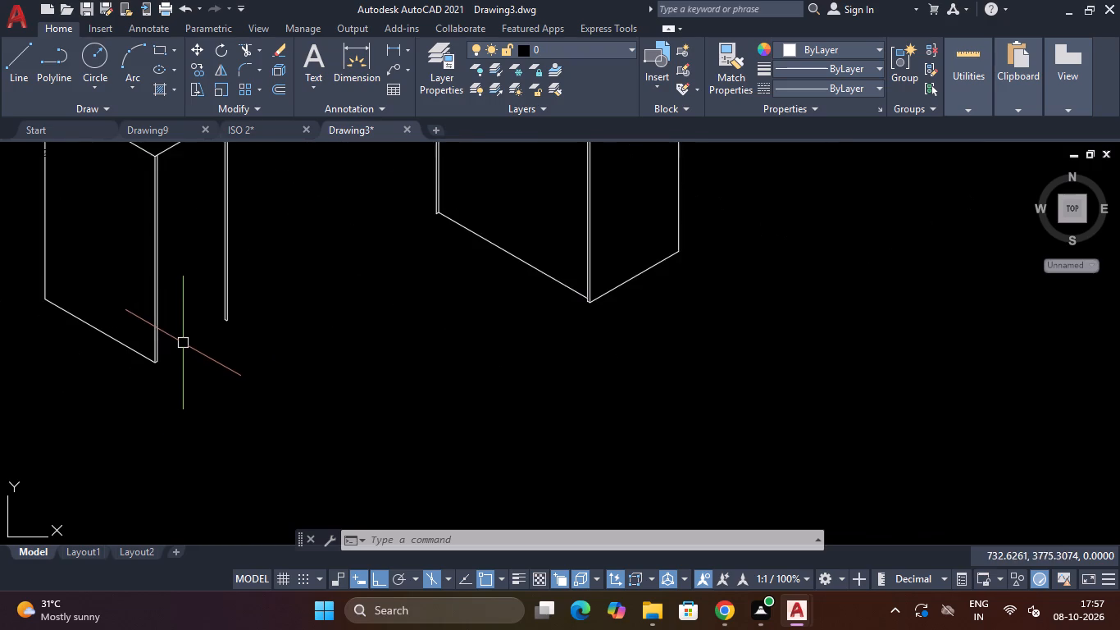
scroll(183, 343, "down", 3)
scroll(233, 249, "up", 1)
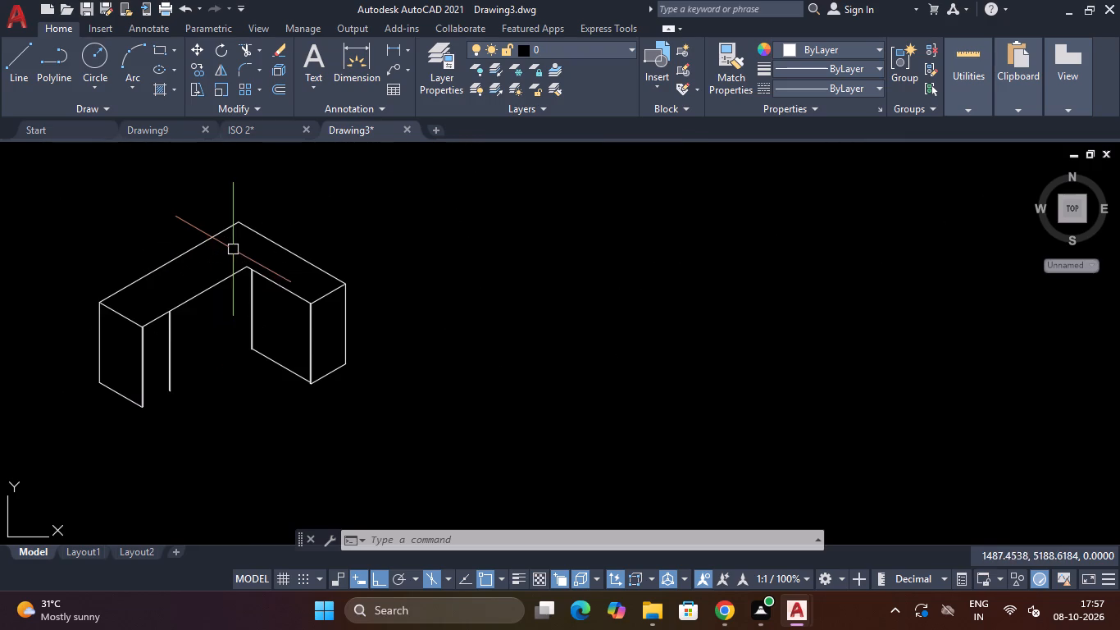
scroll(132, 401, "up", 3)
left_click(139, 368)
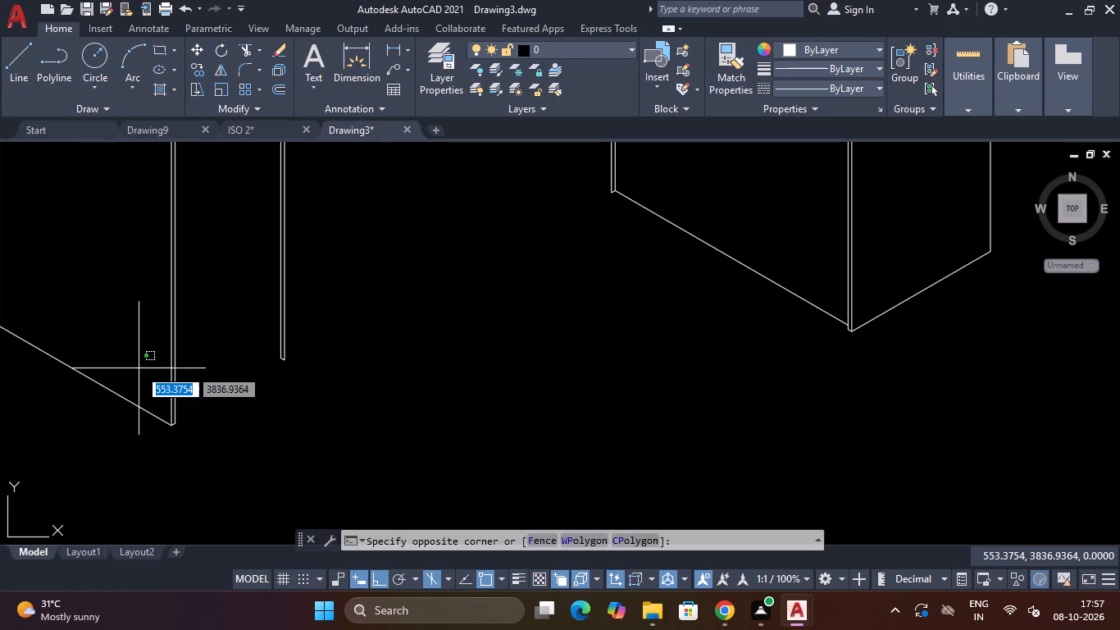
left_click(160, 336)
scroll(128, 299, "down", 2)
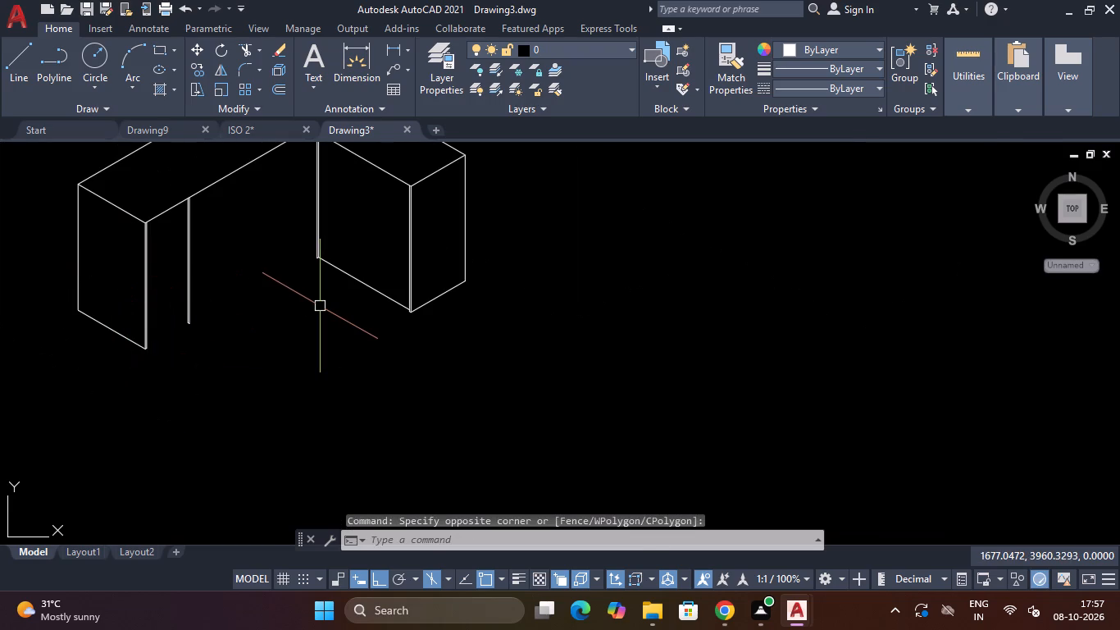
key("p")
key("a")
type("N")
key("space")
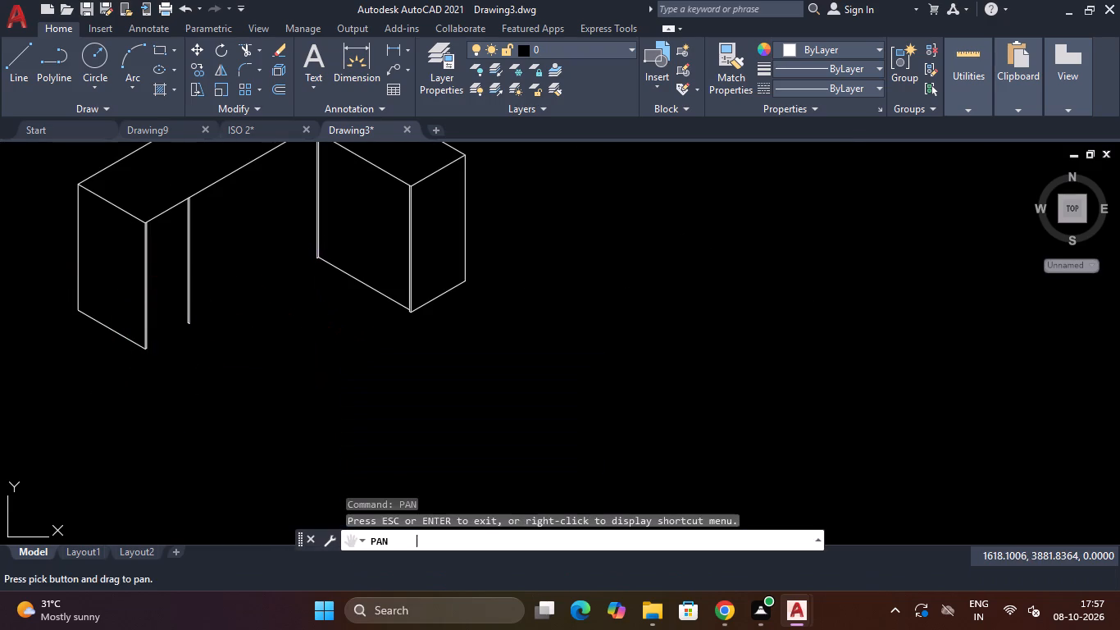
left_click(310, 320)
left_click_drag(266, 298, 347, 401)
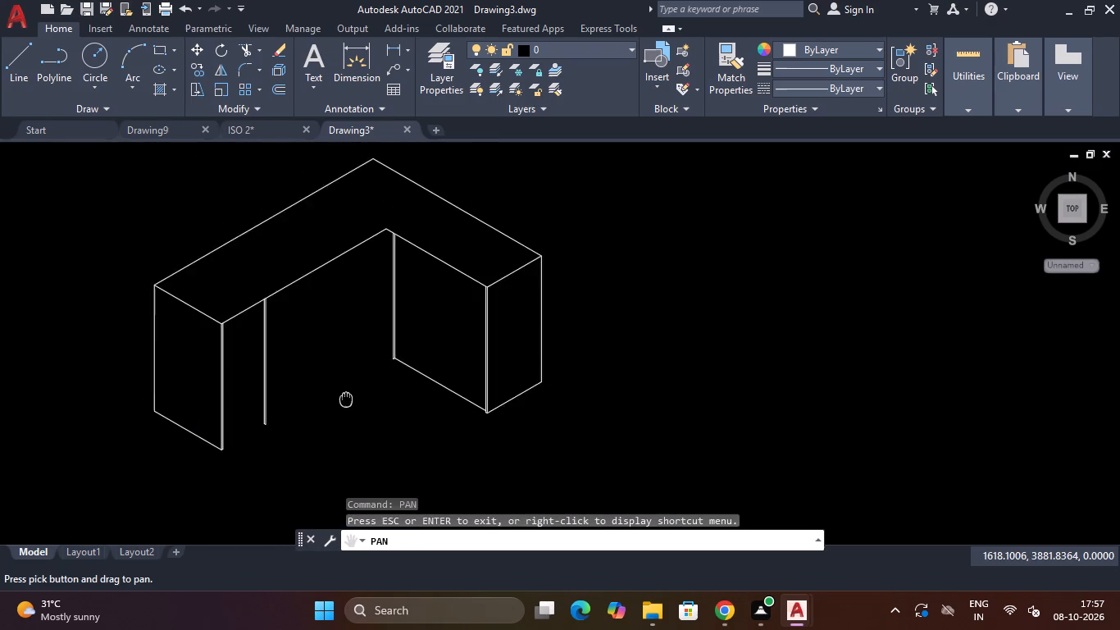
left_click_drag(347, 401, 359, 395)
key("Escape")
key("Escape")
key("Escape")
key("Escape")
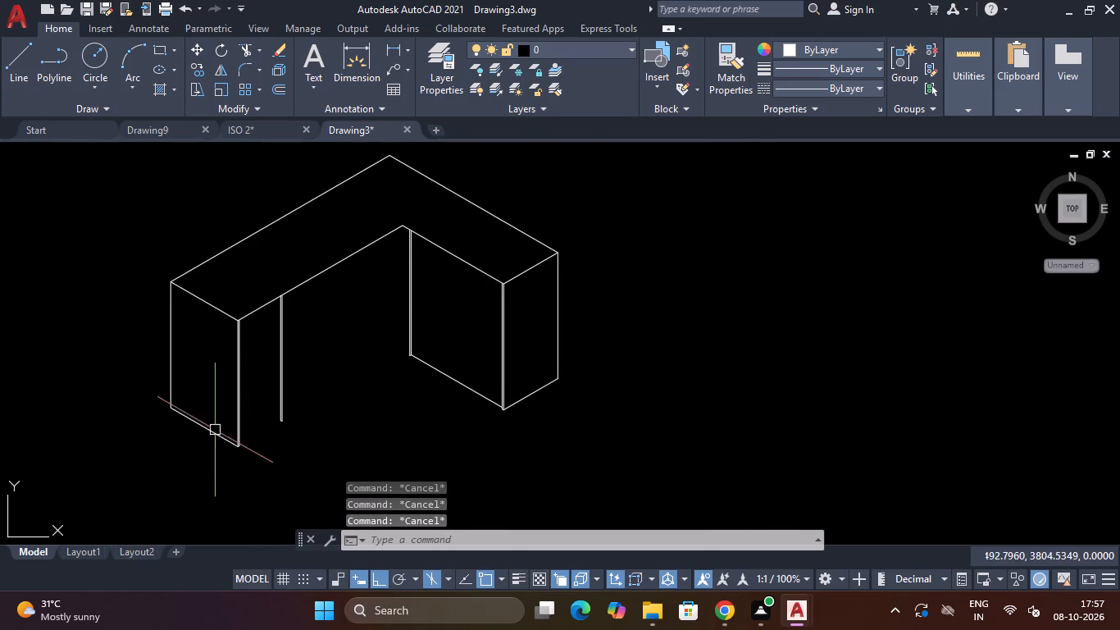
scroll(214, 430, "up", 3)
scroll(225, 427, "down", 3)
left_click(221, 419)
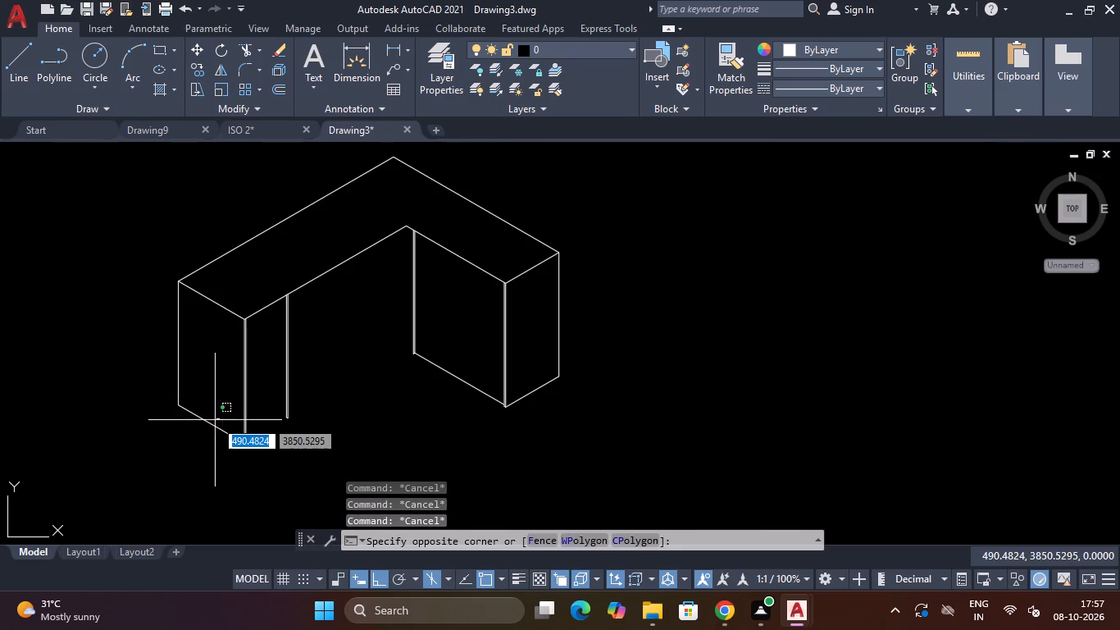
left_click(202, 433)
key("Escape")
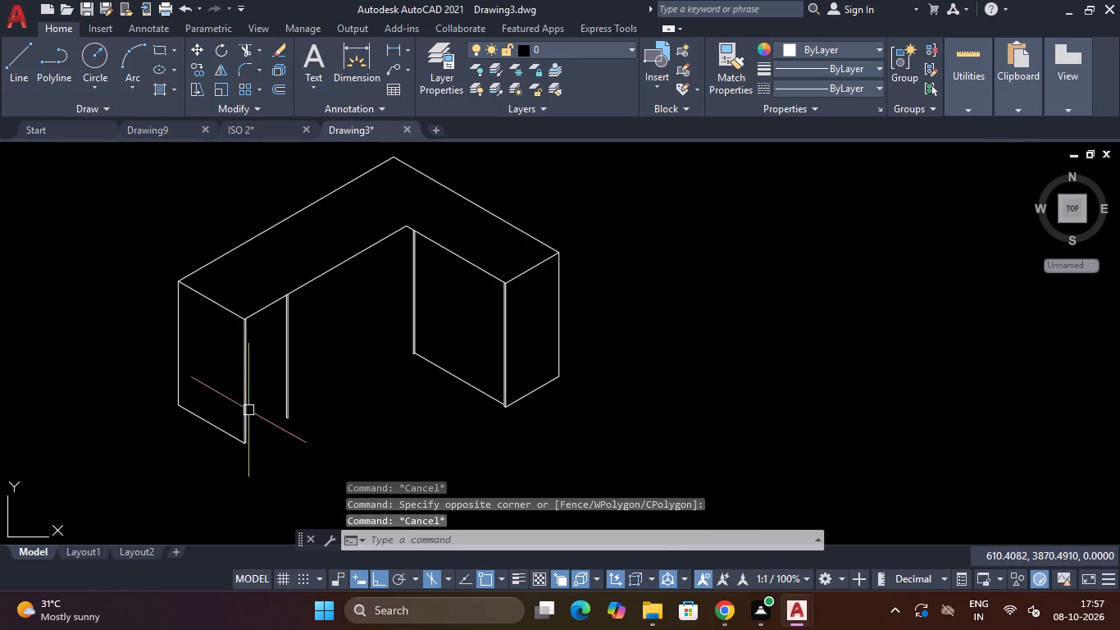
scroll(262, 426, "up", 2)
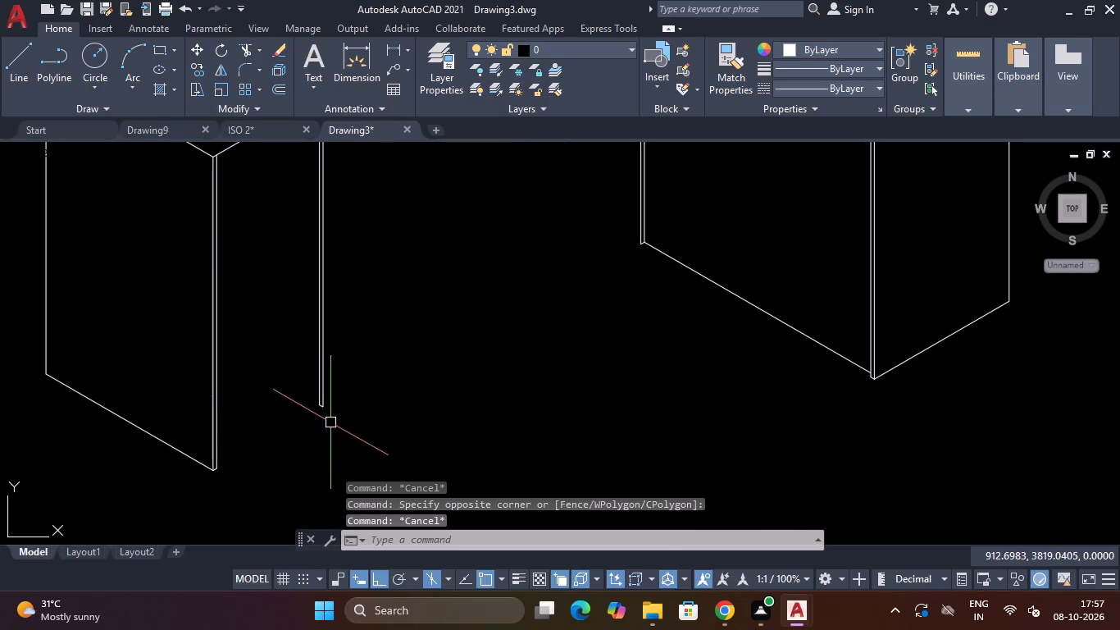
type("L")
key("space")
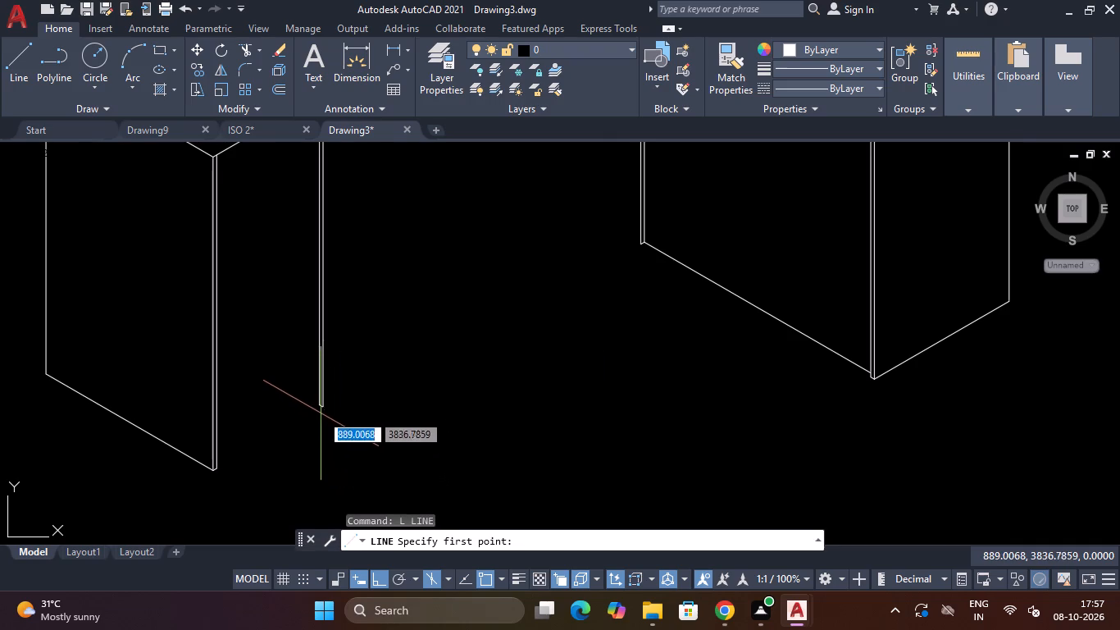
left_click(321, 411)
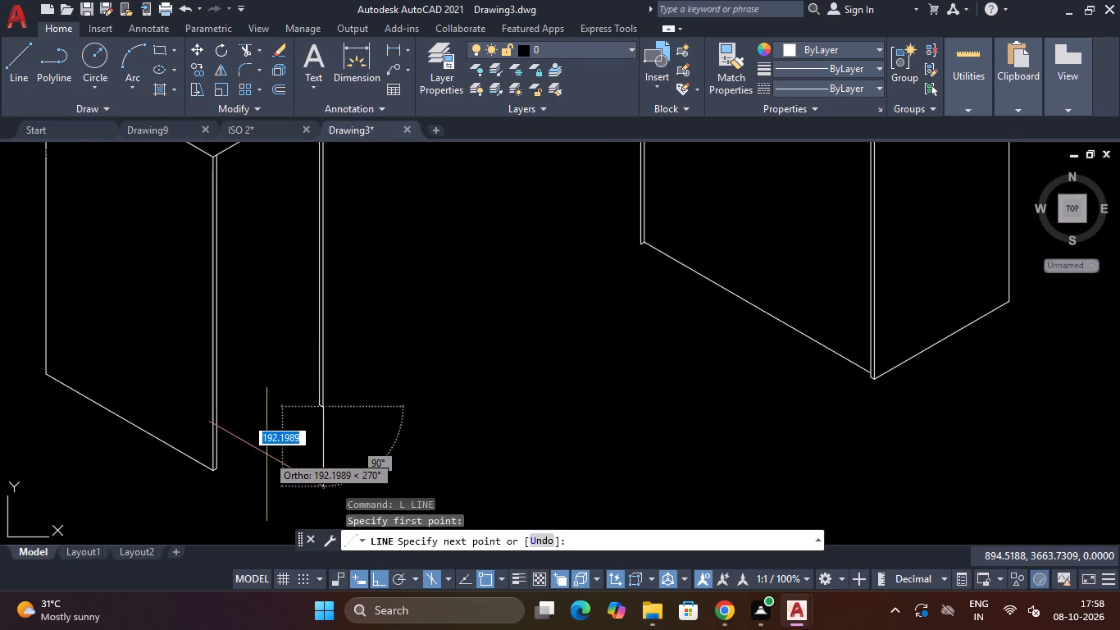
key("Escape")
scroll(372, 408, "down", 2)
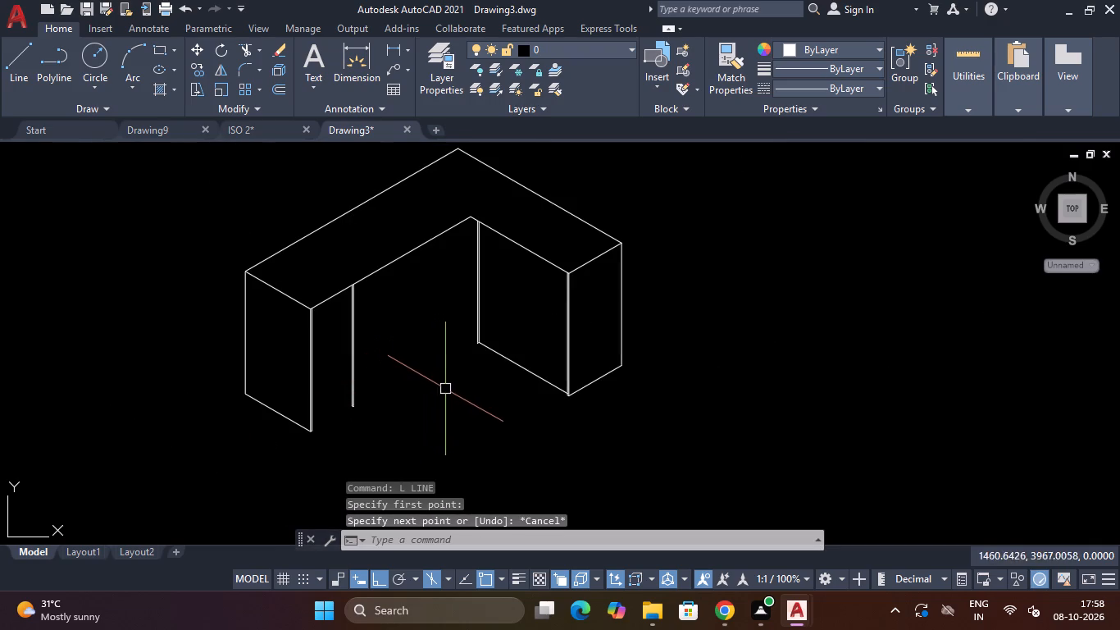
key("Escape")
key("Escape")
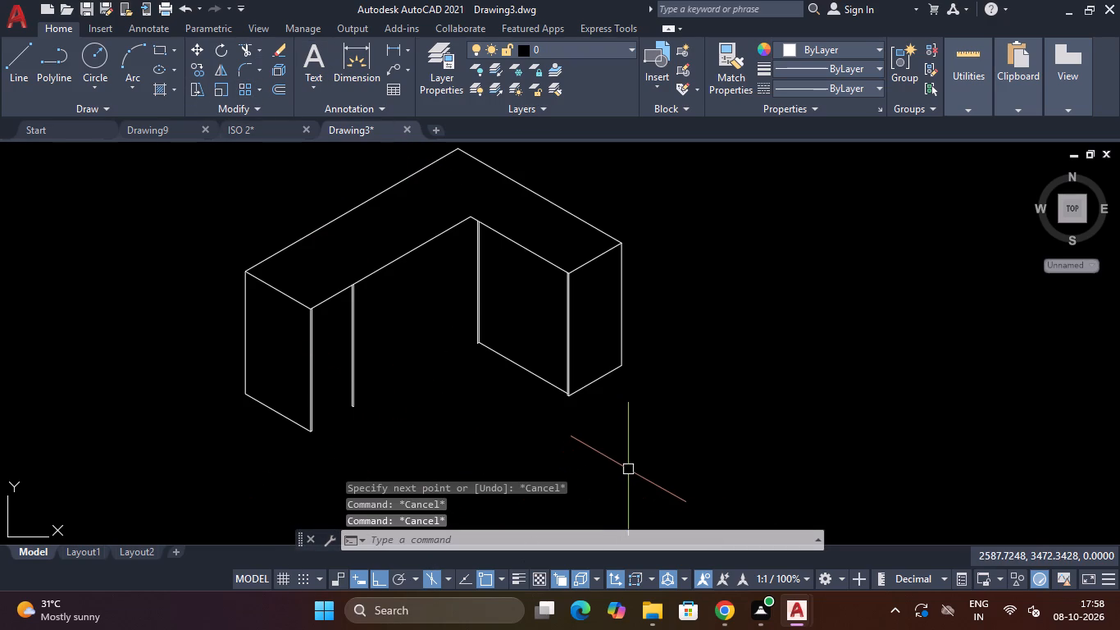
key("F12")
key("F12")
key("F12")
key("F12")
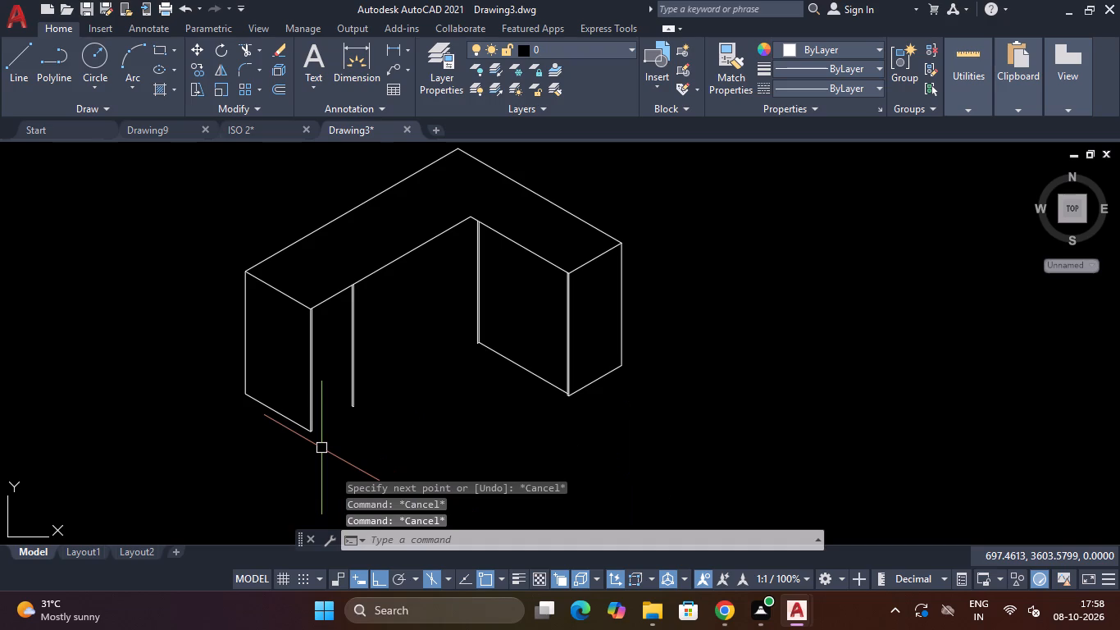
On the Top isoplane, draw a bottom line from the long leg's inner panel edge to between the two verticals at its front corner.
scroll(321, 447, "up", 2)
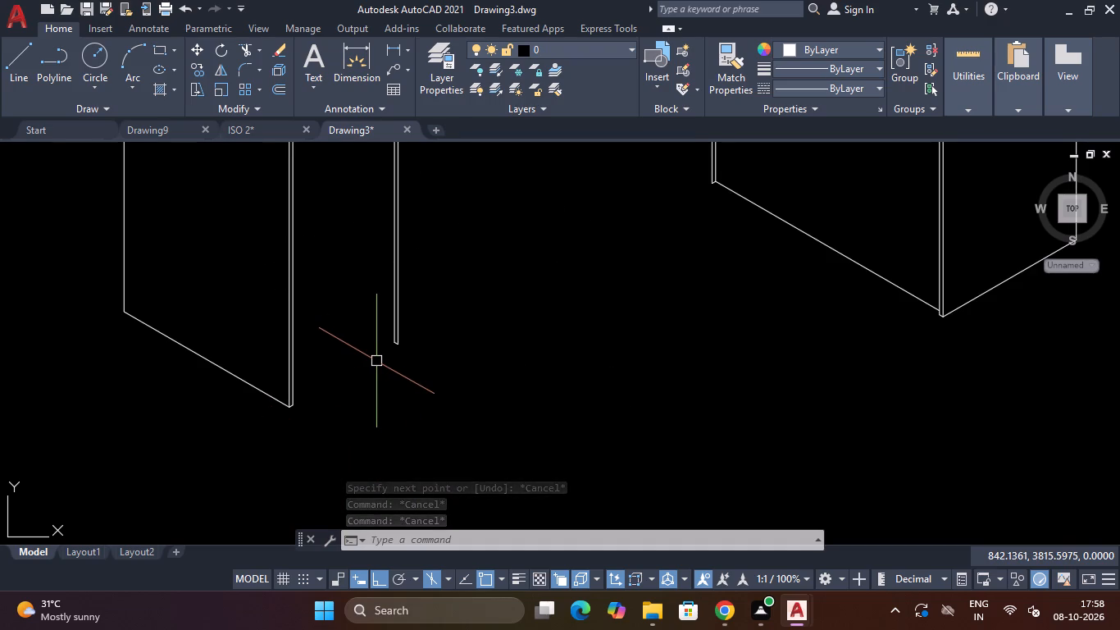
scroll(376, 361, "down", 3)
scroll(367, 304, "up", 2)
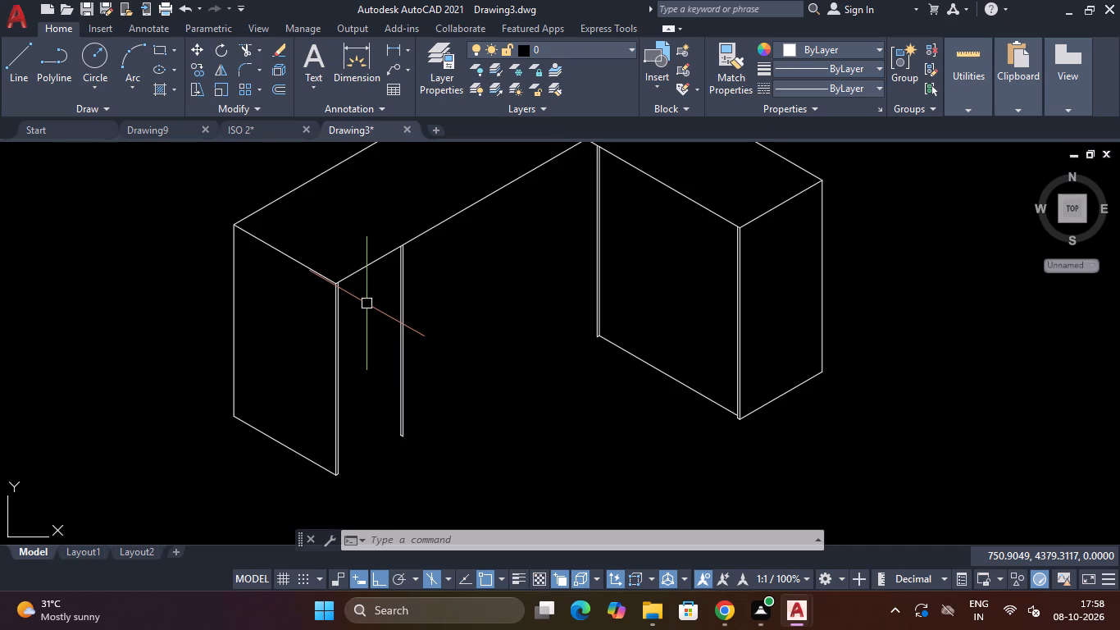
type("L")
key("space")
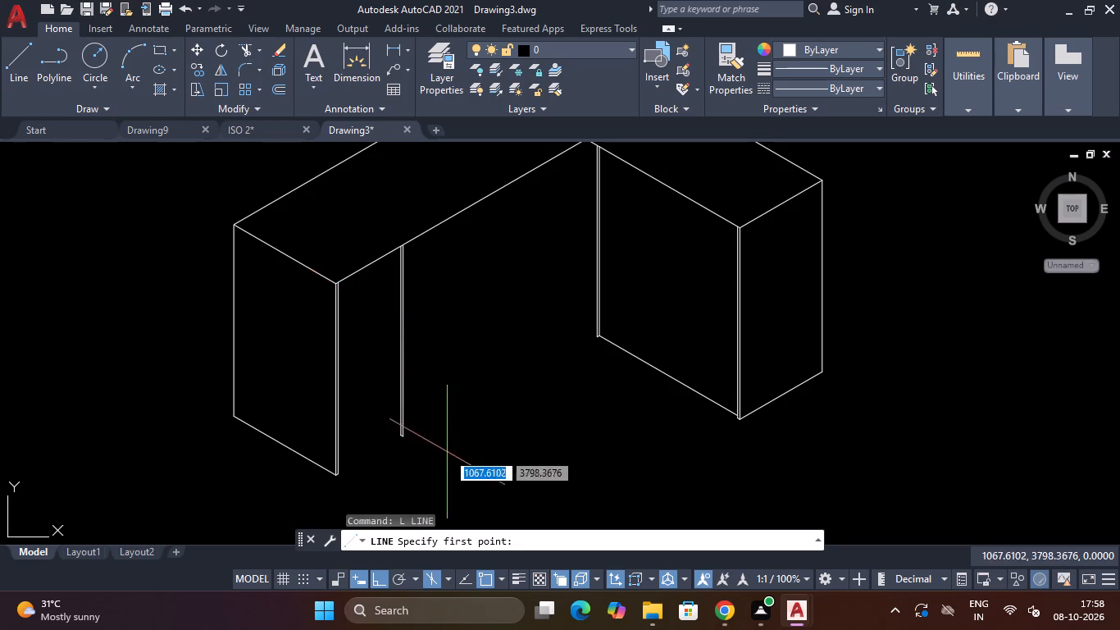
scroll(419, 461, "up", 4)
left_click(287, 300)
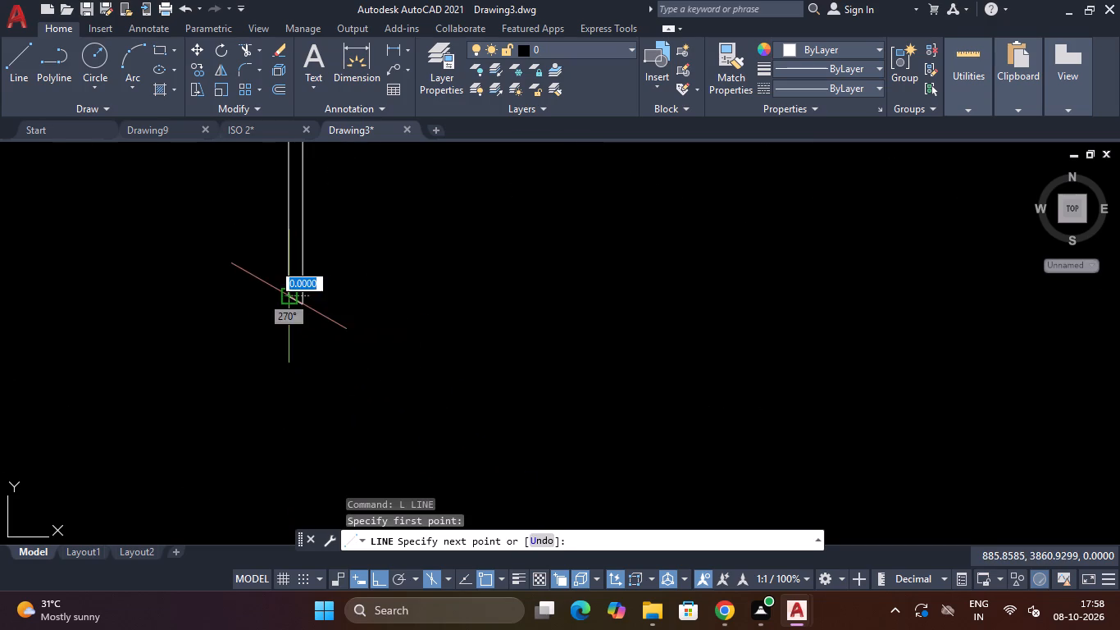
scroll(280, 304, "down", 3)
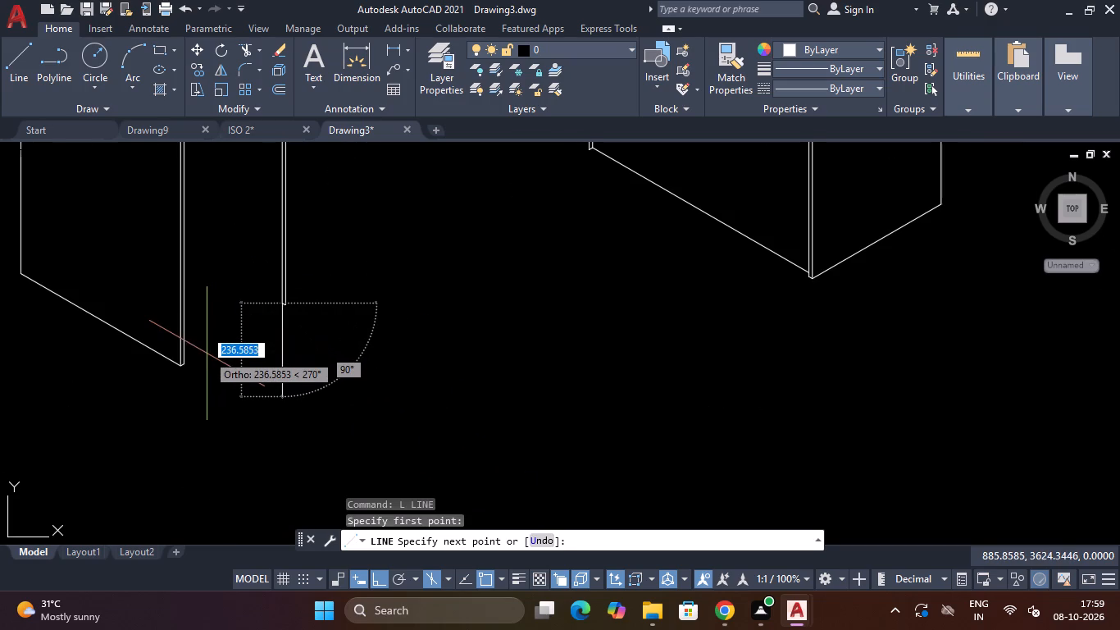
key("F5")
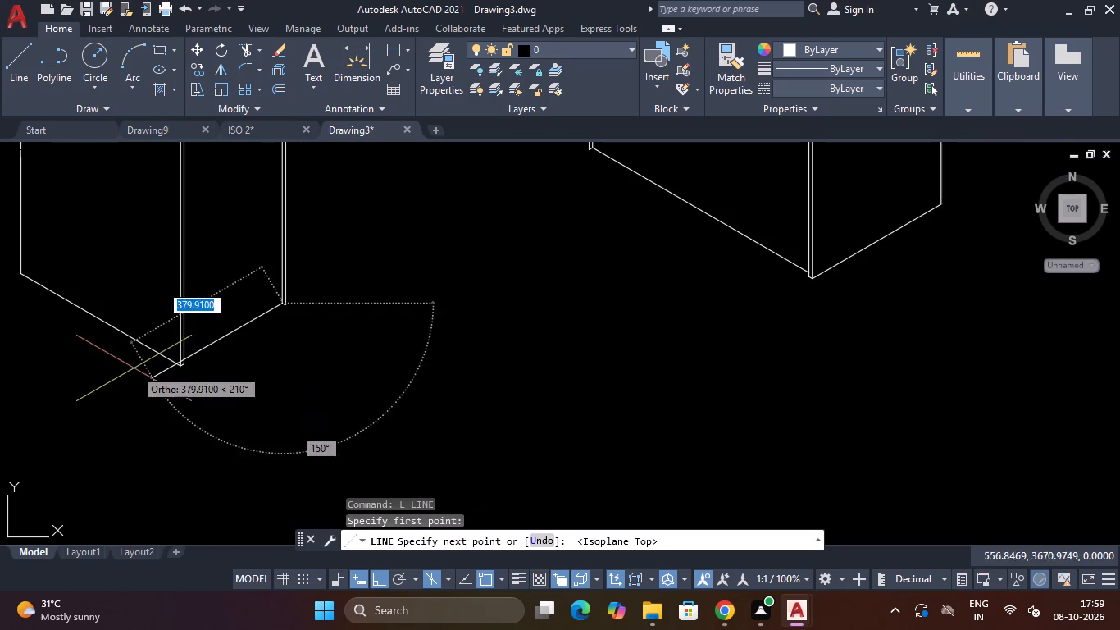
scroll(157, 360, "up", 3)
scroll(231, 358, "up", 3)
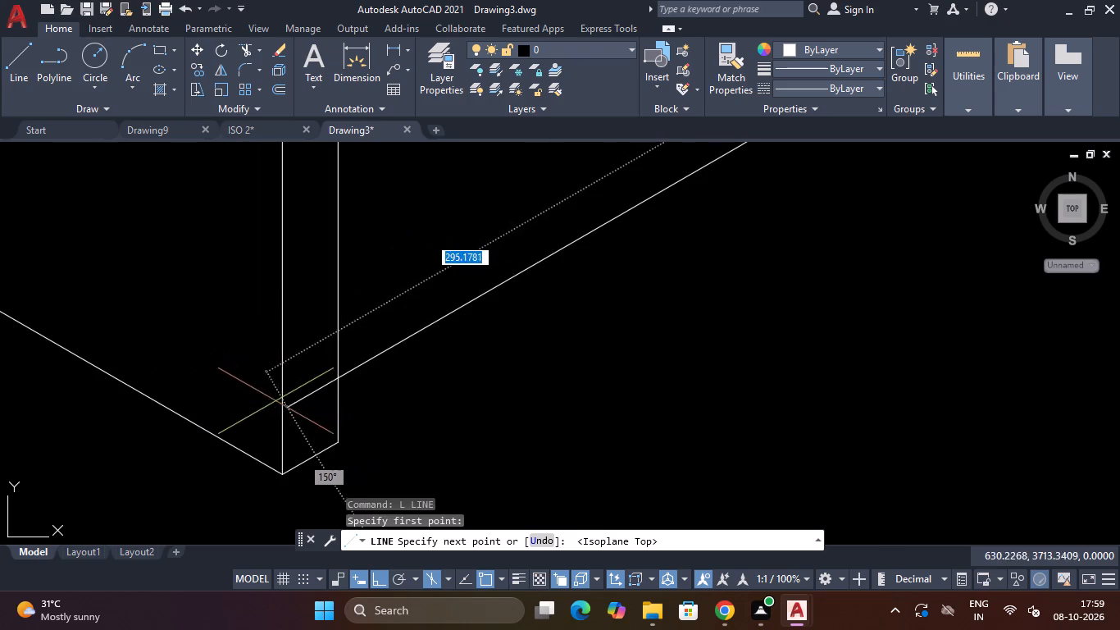
left_click(305, 407)
key("Escape")
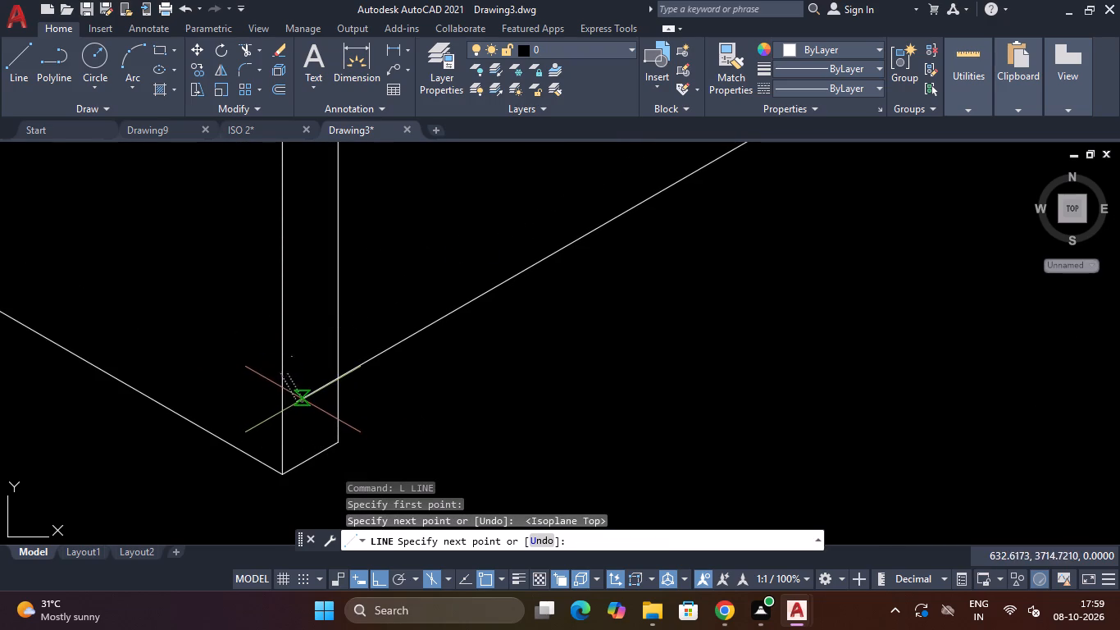
Trim the new bottom line's overhang past the inner vertical at the long leg's front corner.
type("TR")
key("space")
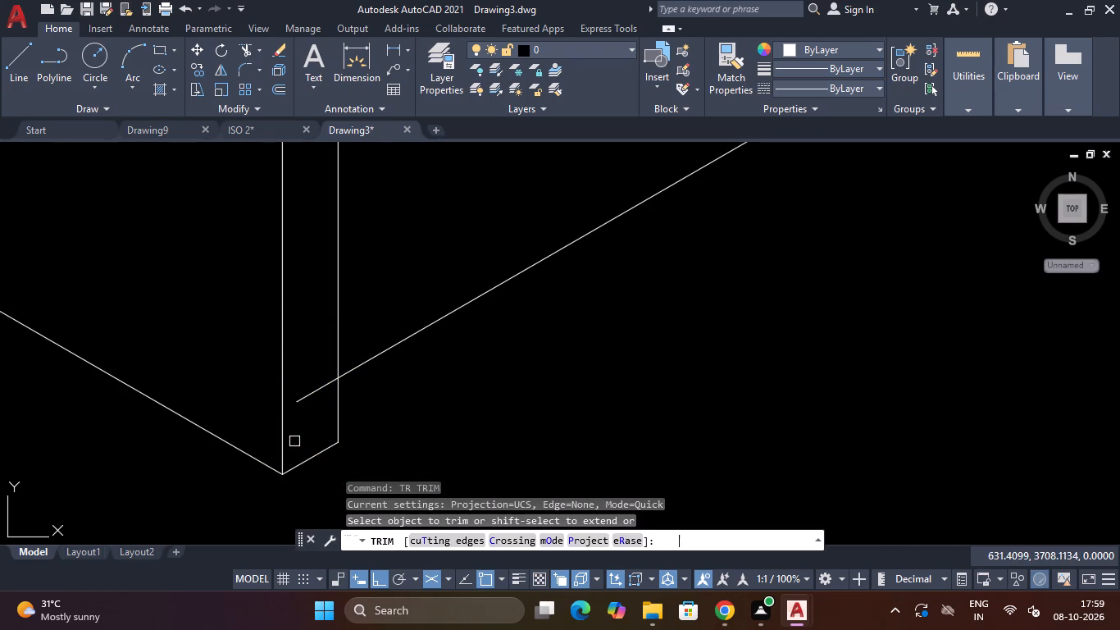
left_click(299, 402)
scroll(371, 373, "down", 3)
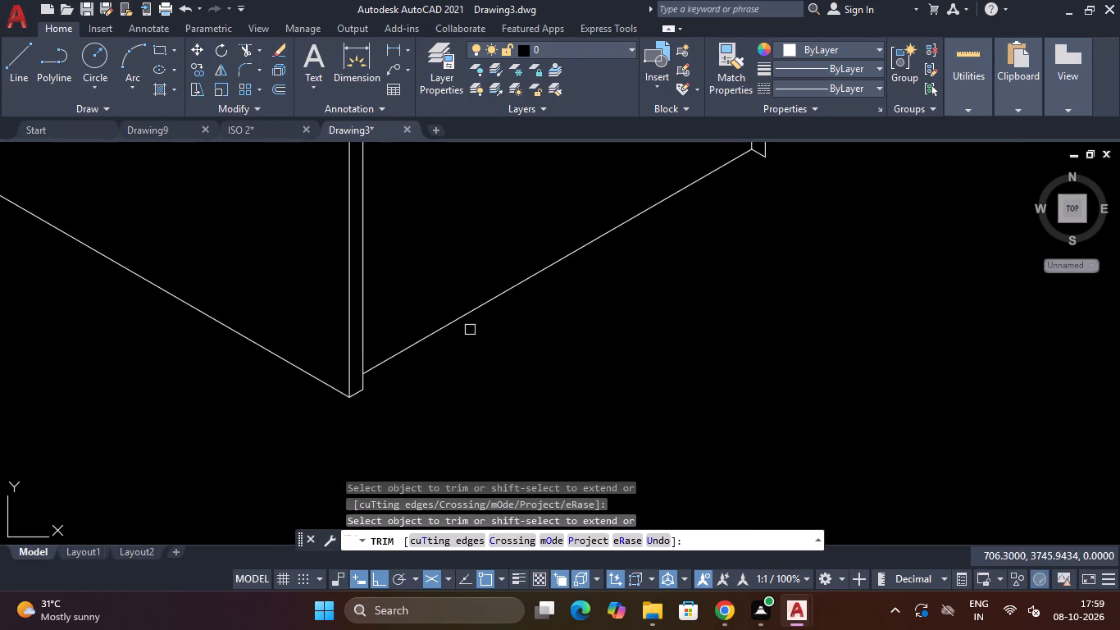
scroll(472, 325, "down", 4)
key("Escape")
key("Escape")
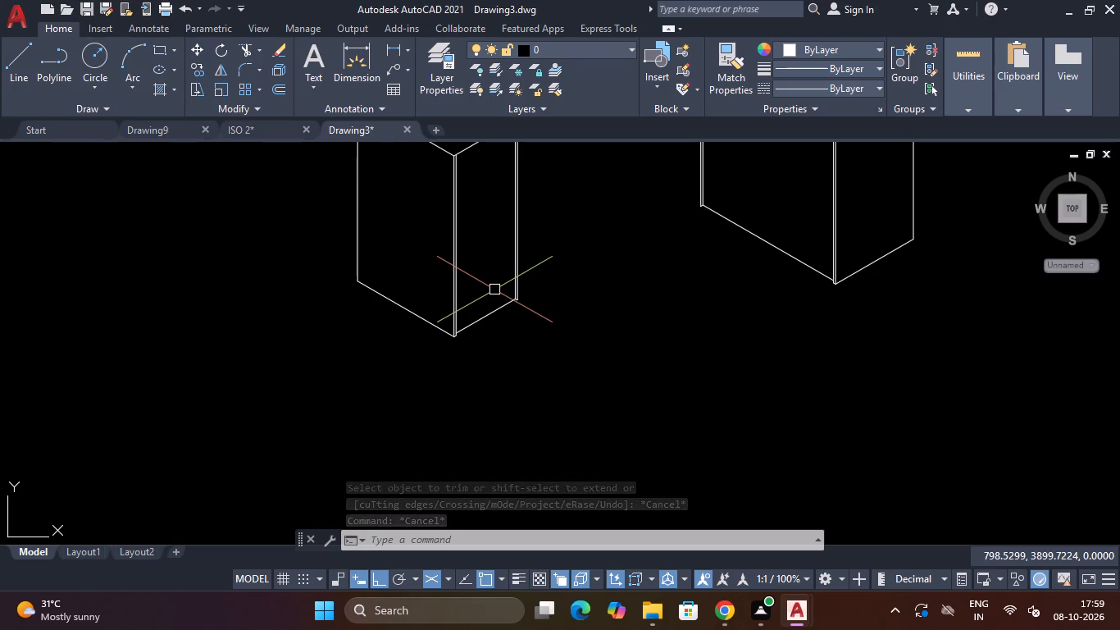
key("Escape")
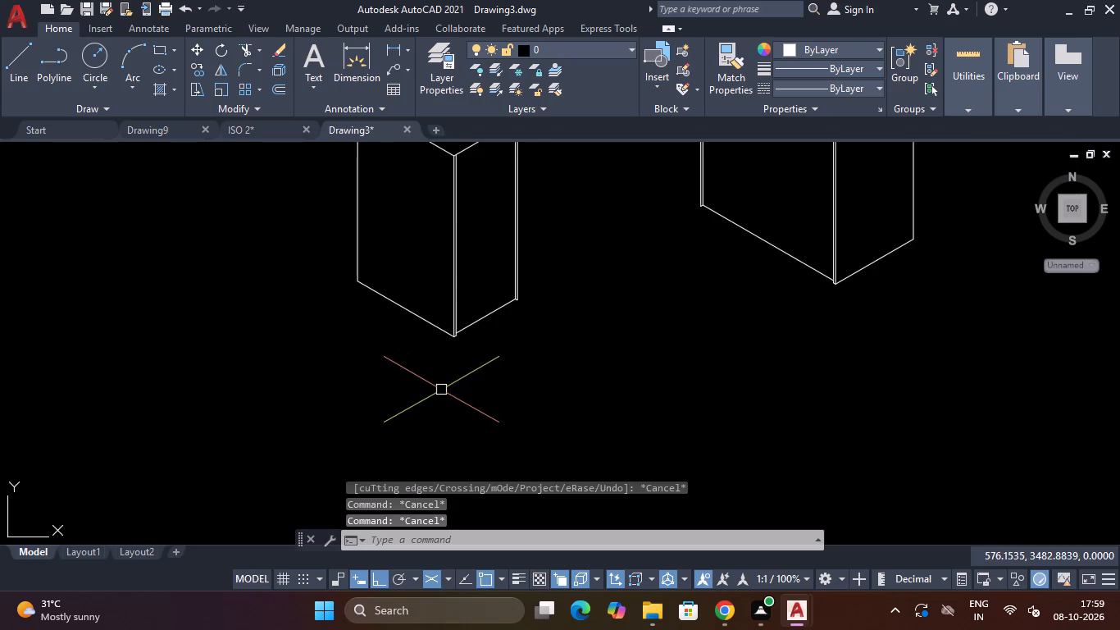
On the Right isoplane, draw a 10 line from the lower outer corner of the long leg's inner panel edge, plus a short vertical up along its adjacent vertical.
scroll(443, 388, "up", 4)
scroll(485, 272, "down", 5)
scroll(496, 176, "up", 2)
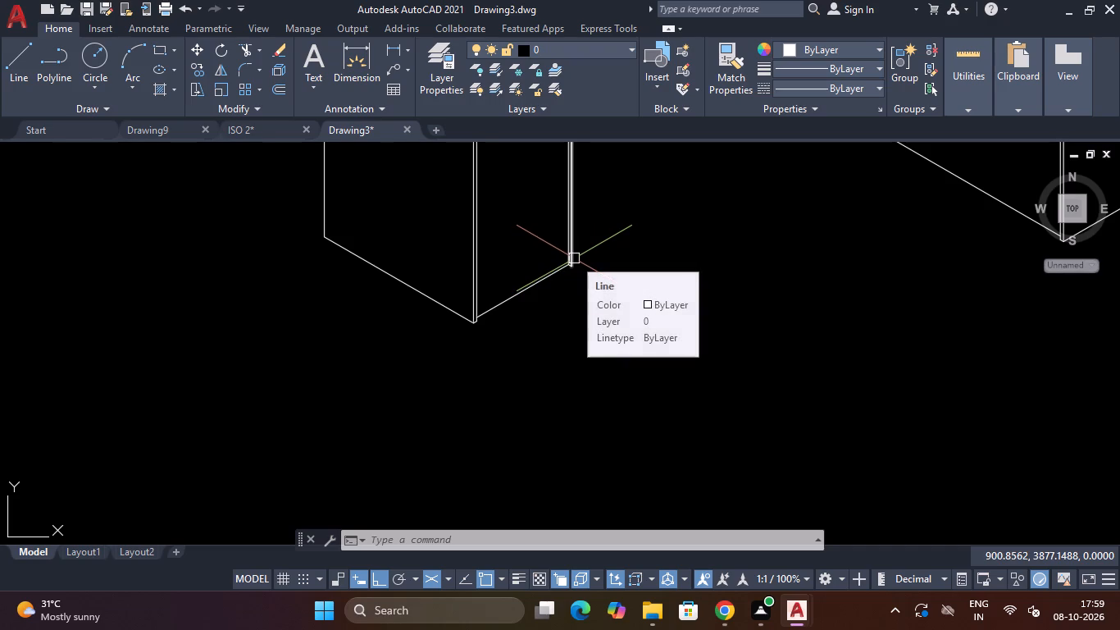
scroll(570, 243, "up", 3)
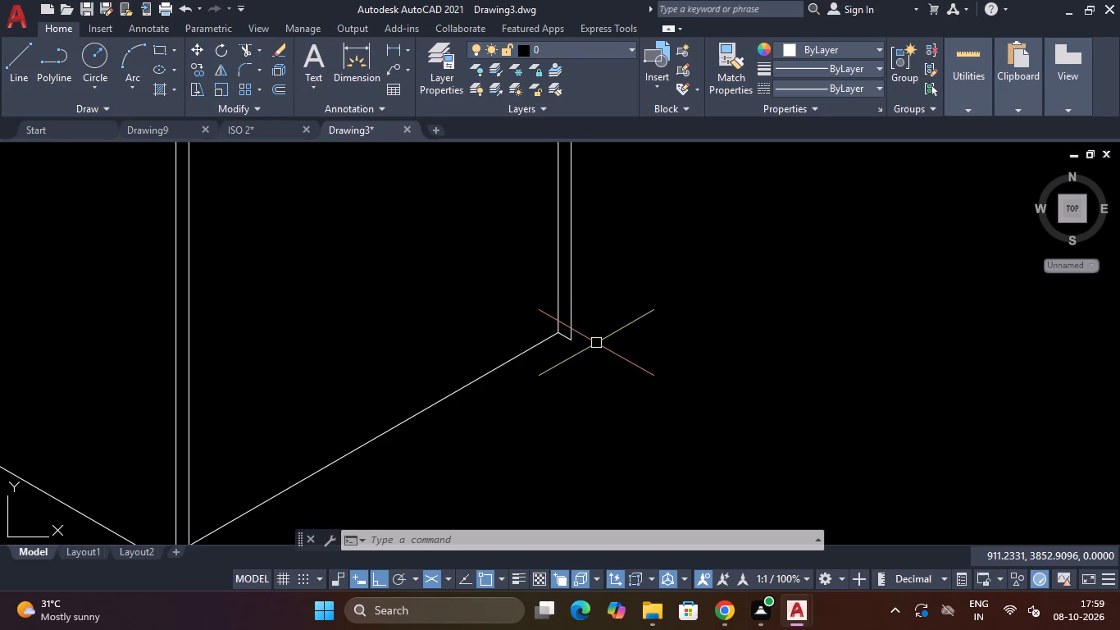
key("F5")
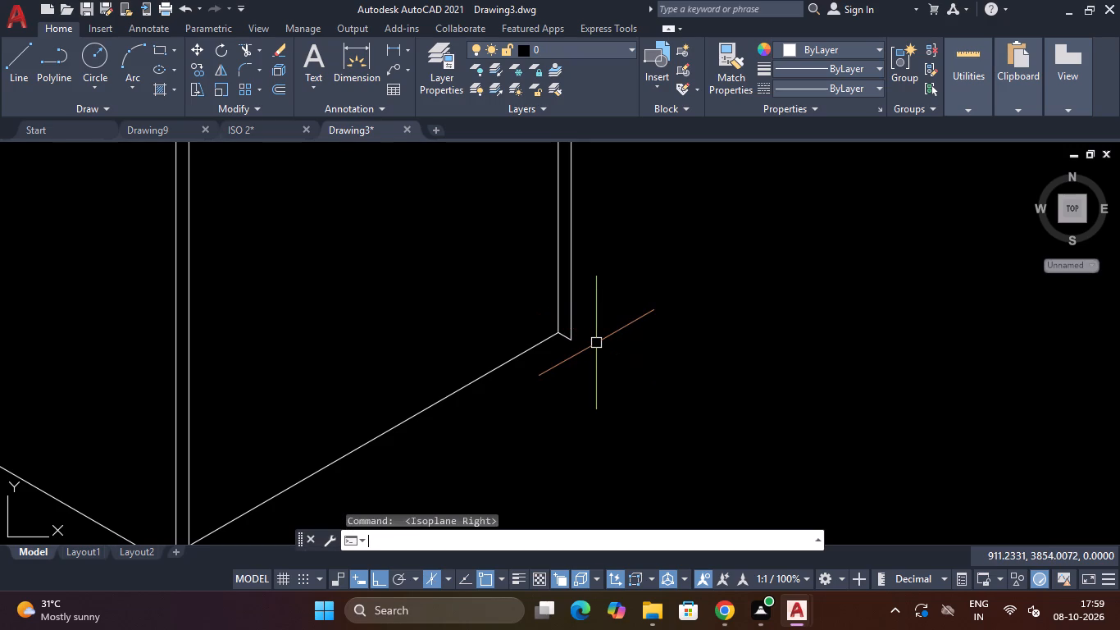
key("space")
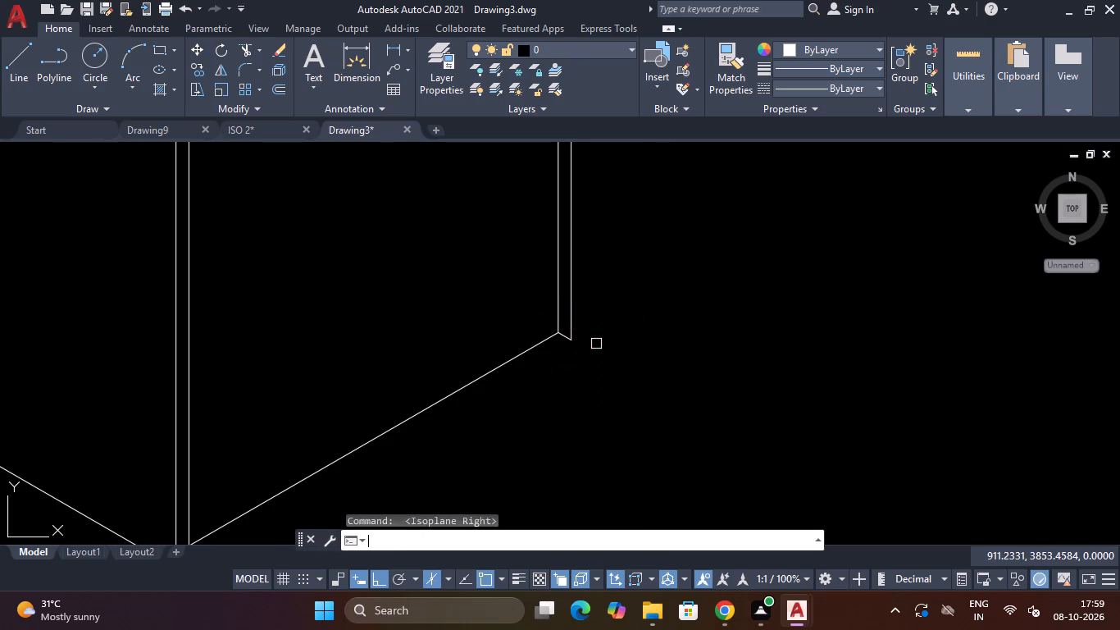
key("Escape")
type("L")
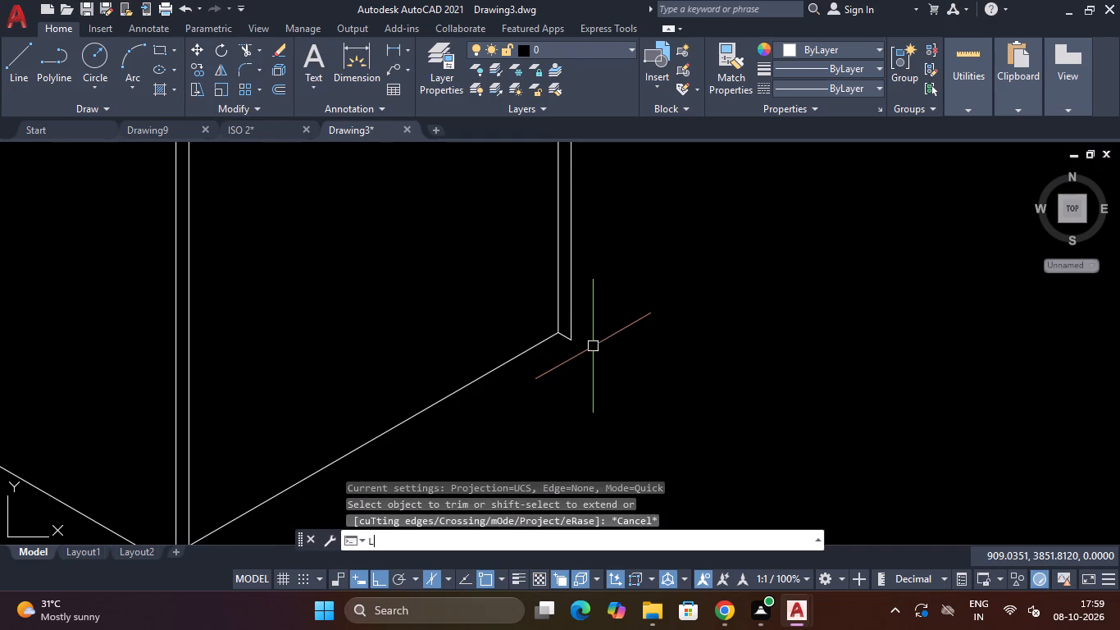
key("space")
left_click(566, 342)
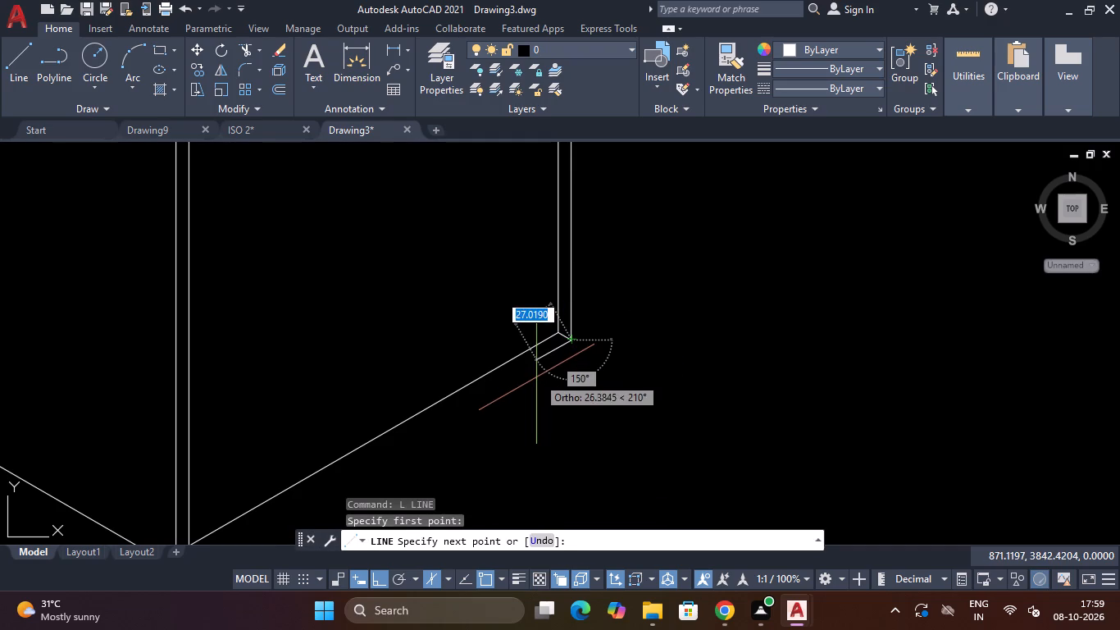
type("10")
key("Return")
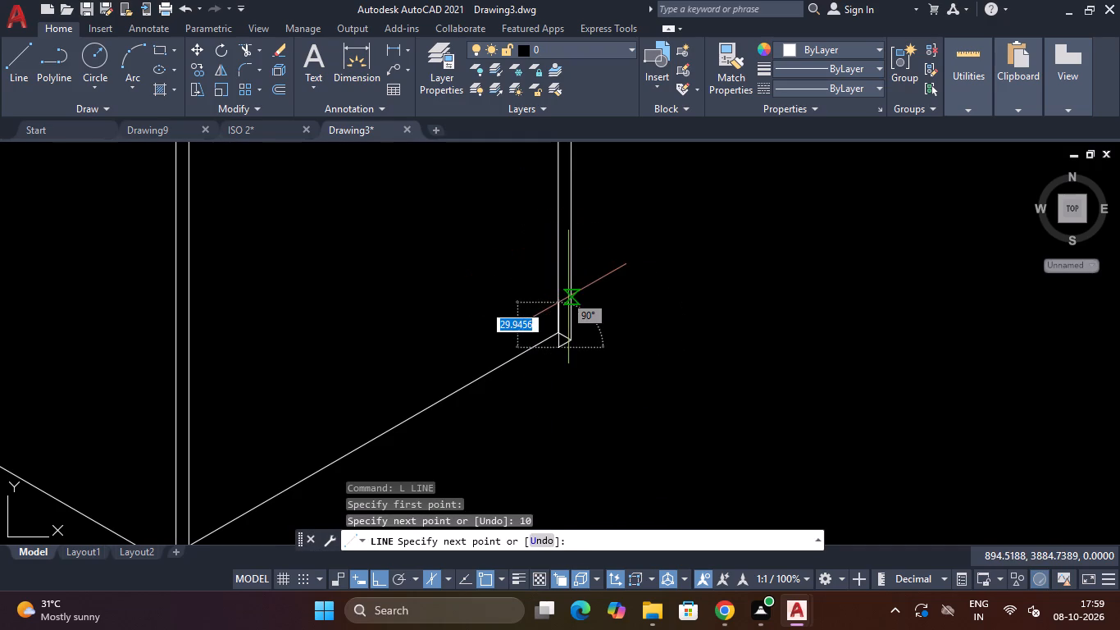
scroll(533, 322, "up", 3)
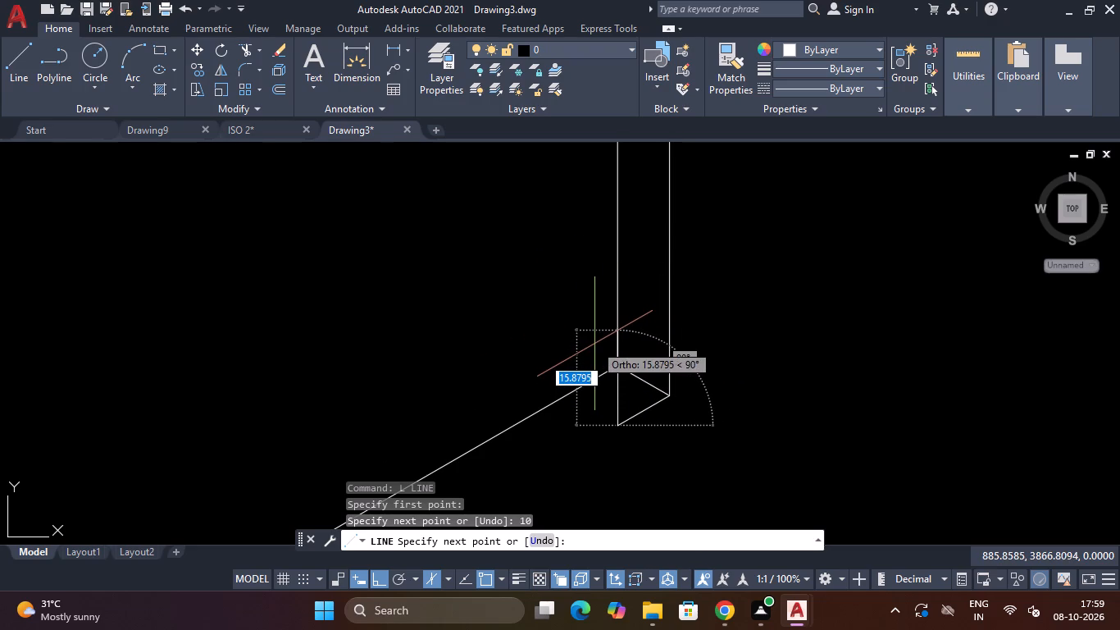
left_click(595, 317)
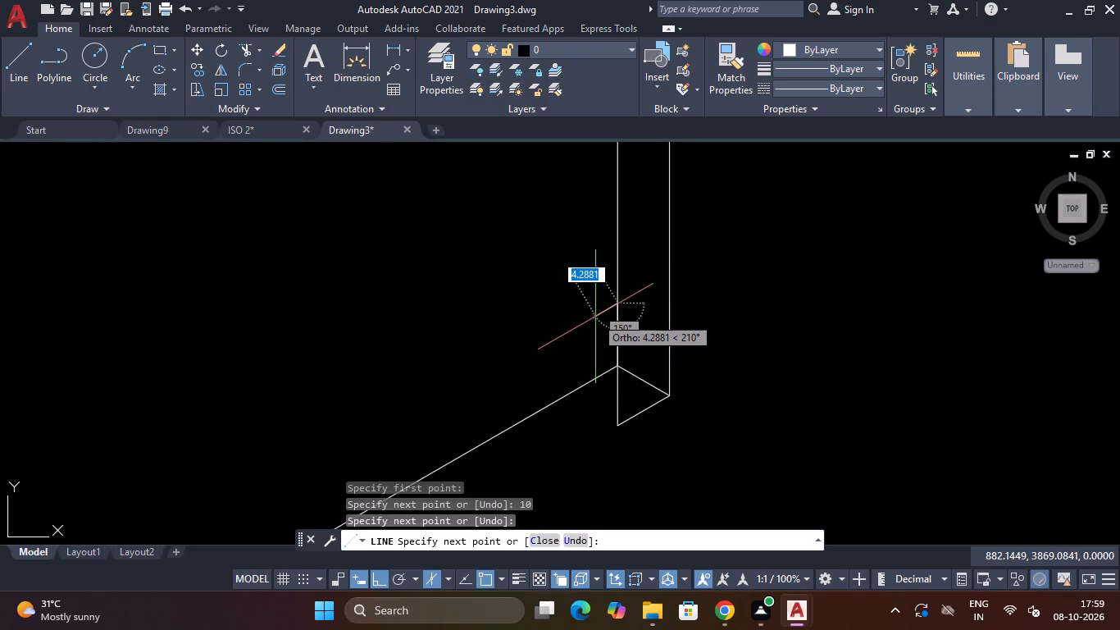
key("Escape")
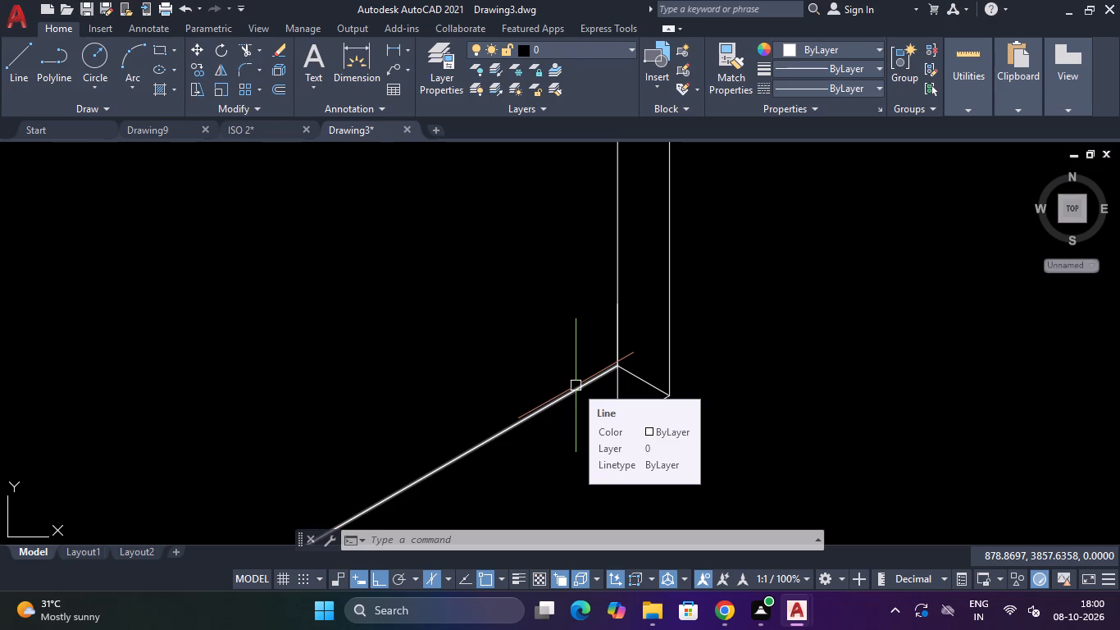
Trim away the short slanted line between the two verticals at the bottom of the long leg's inner panel edge.
type("TR")
key("space")
left_click(646, 382)
scroll(639, 377, "down", 2)
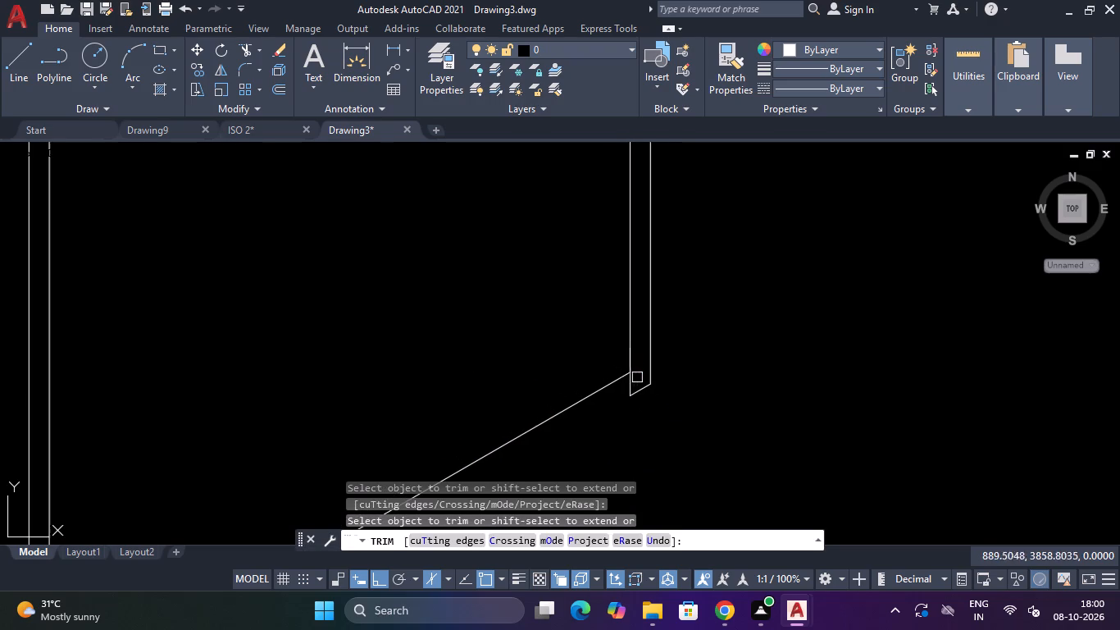
key("Escape")
Erase the long leg's bottom line running from its front corner to the inner panel edge.
left_click_drag(549, 393, 548, 400)
left_click(531, 440)
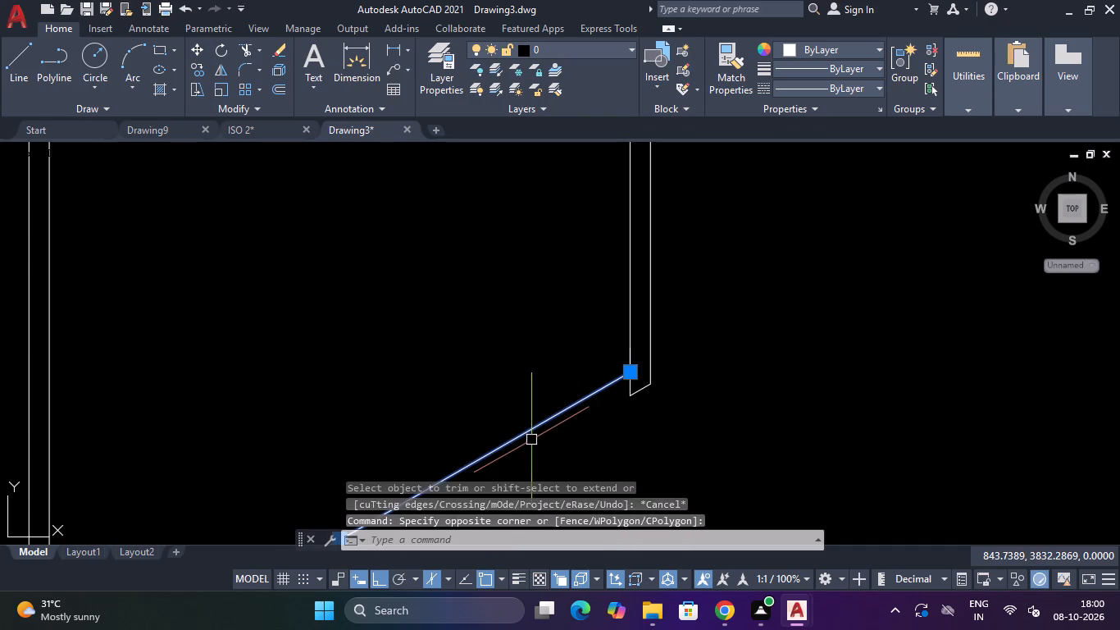
key("Delete")
On the Left isoplane, draw a 10 line inward from the inner panel edge's lowest corner, plus a vertical past the long leg's top edge.
scroll(591, 405, "up", 2)
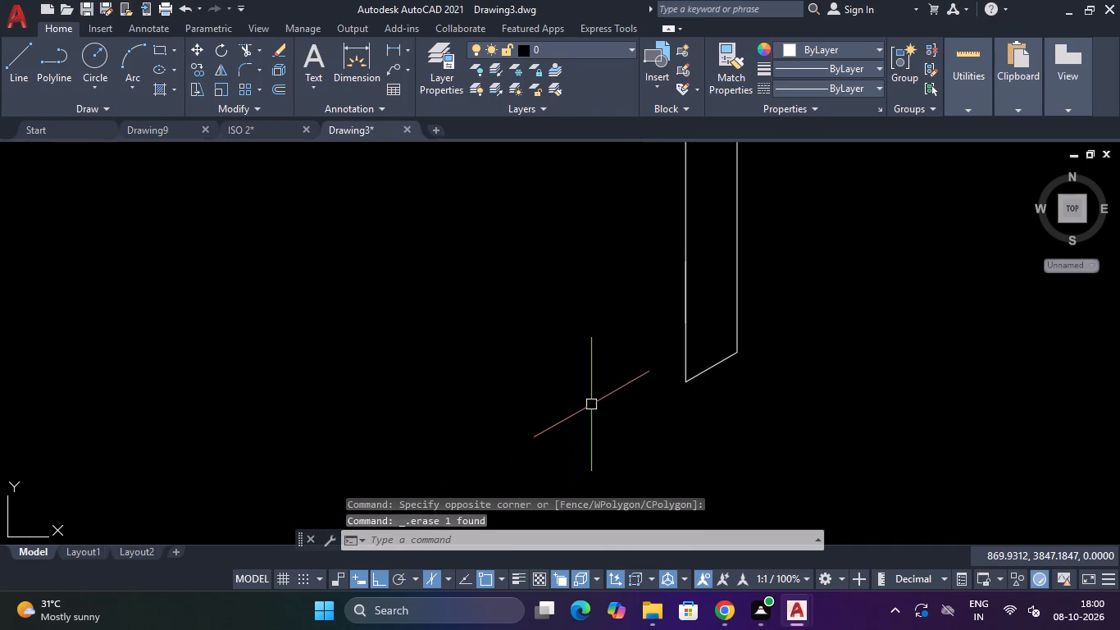
scroll(591, 404, "down", 3)
key("F5")
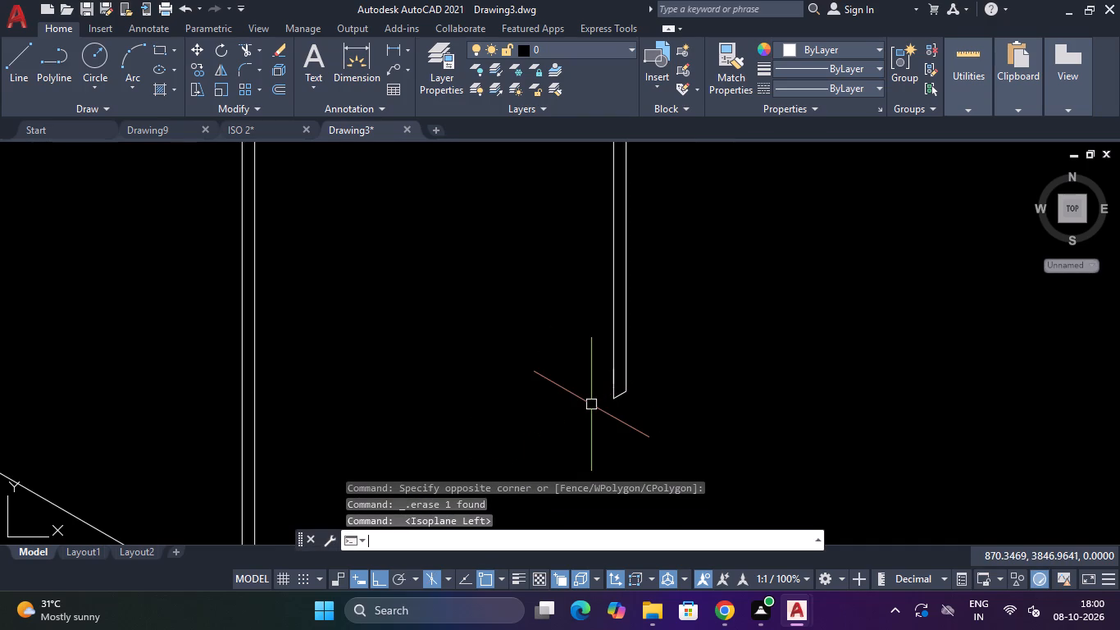
key("l")
key("Return")
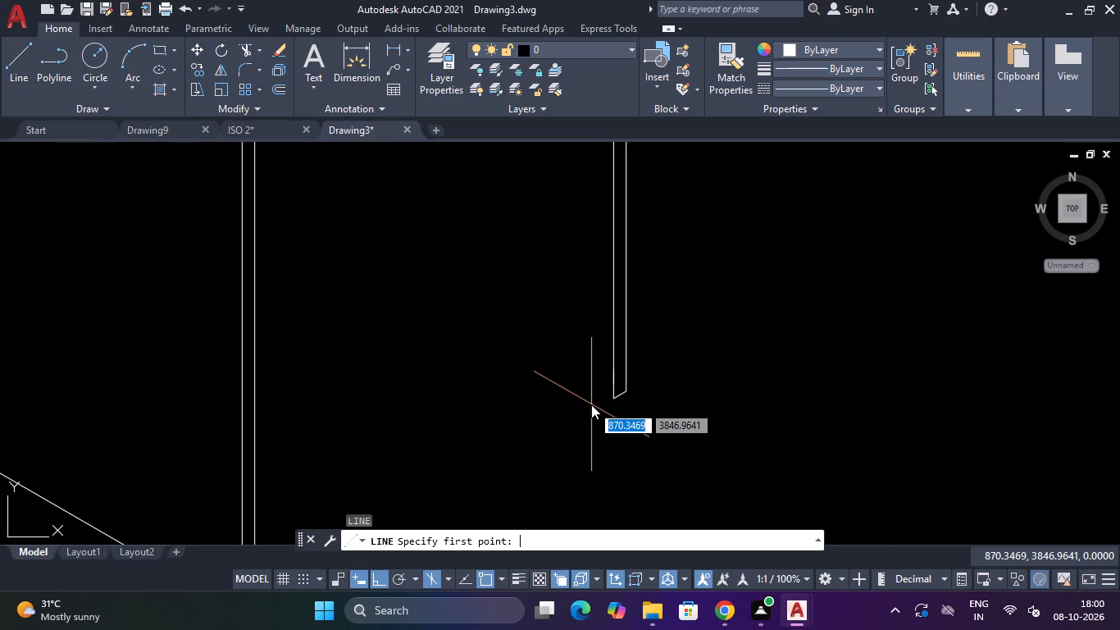
left_click(616, 401)
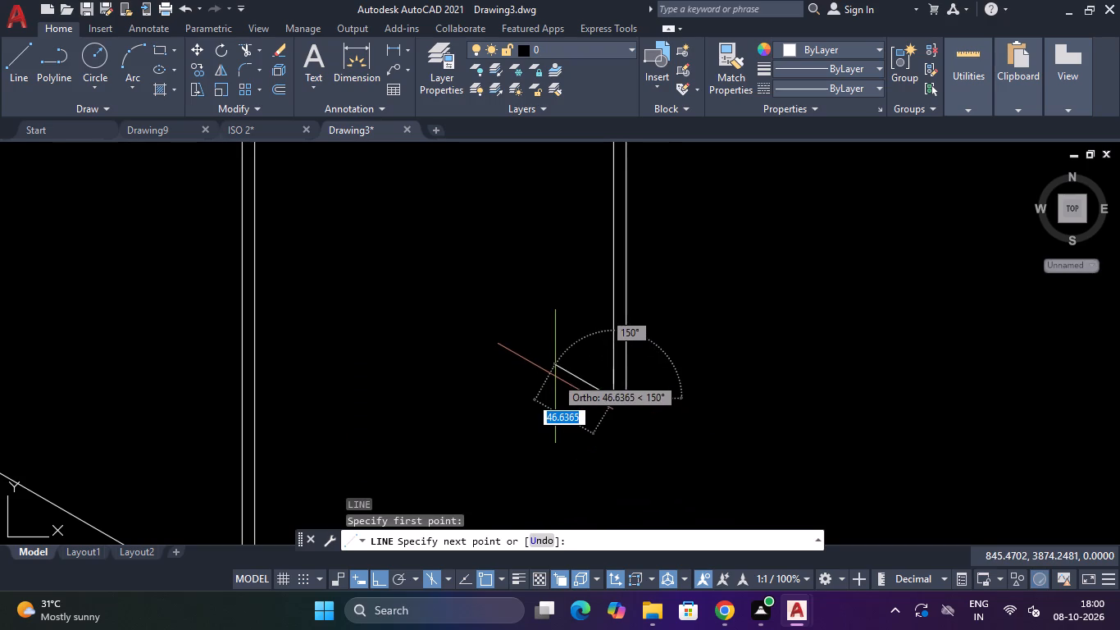
type("10")
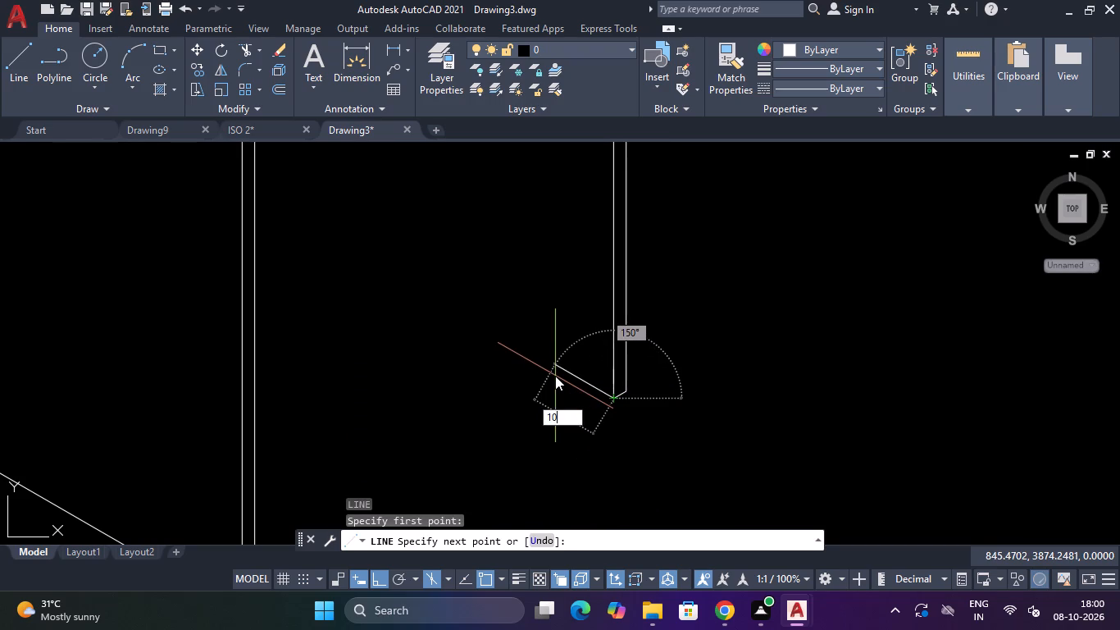
key("Return")
scroll(591, 270, "down", 6)
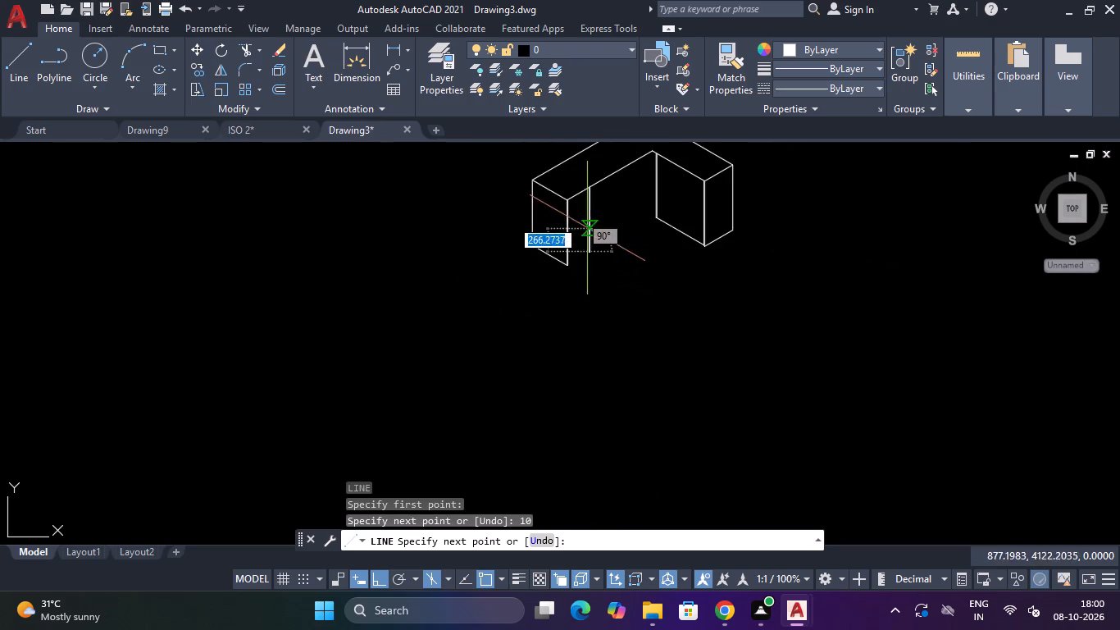
scroll(584, 180, "up", 6)
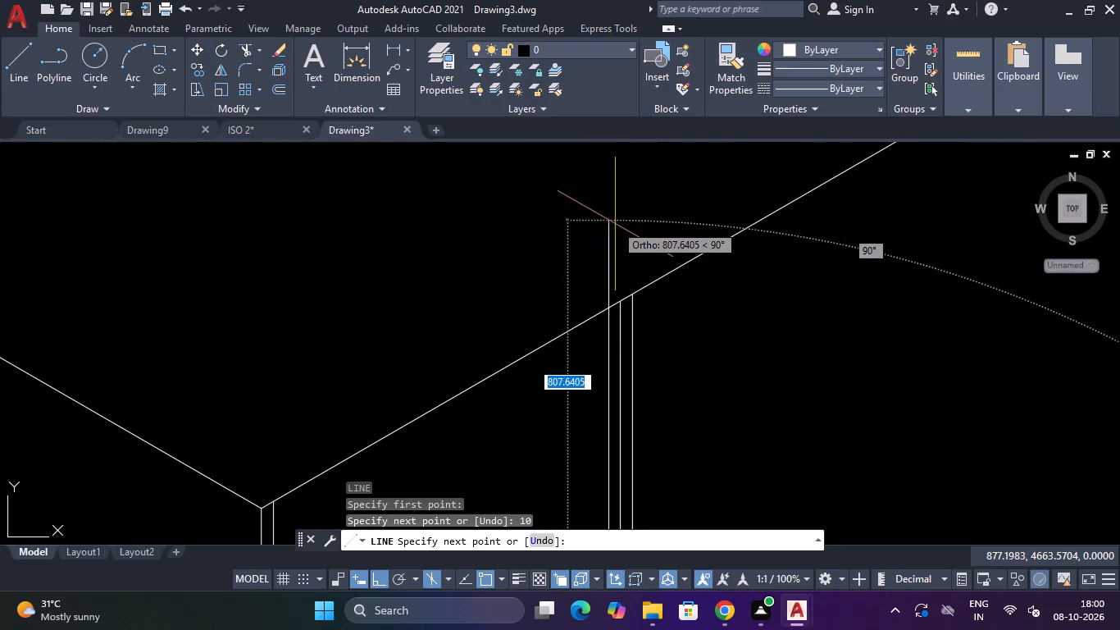
left_click(607, 252)
key("Escape")
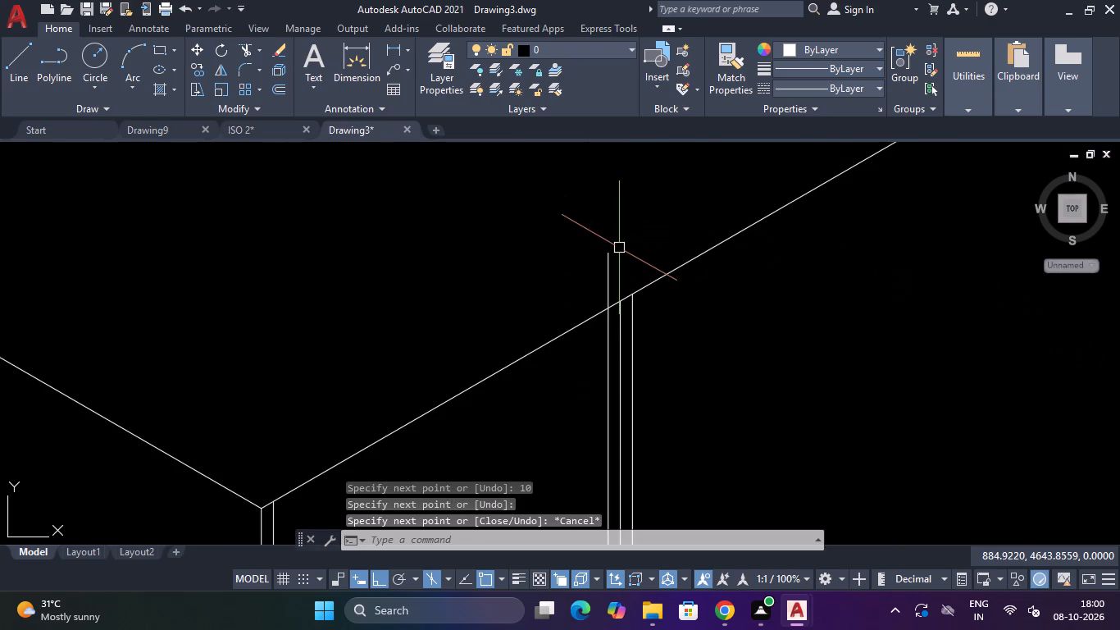
Trim the overhang of the new vertical above the long leg's top edge.
type("TRV")
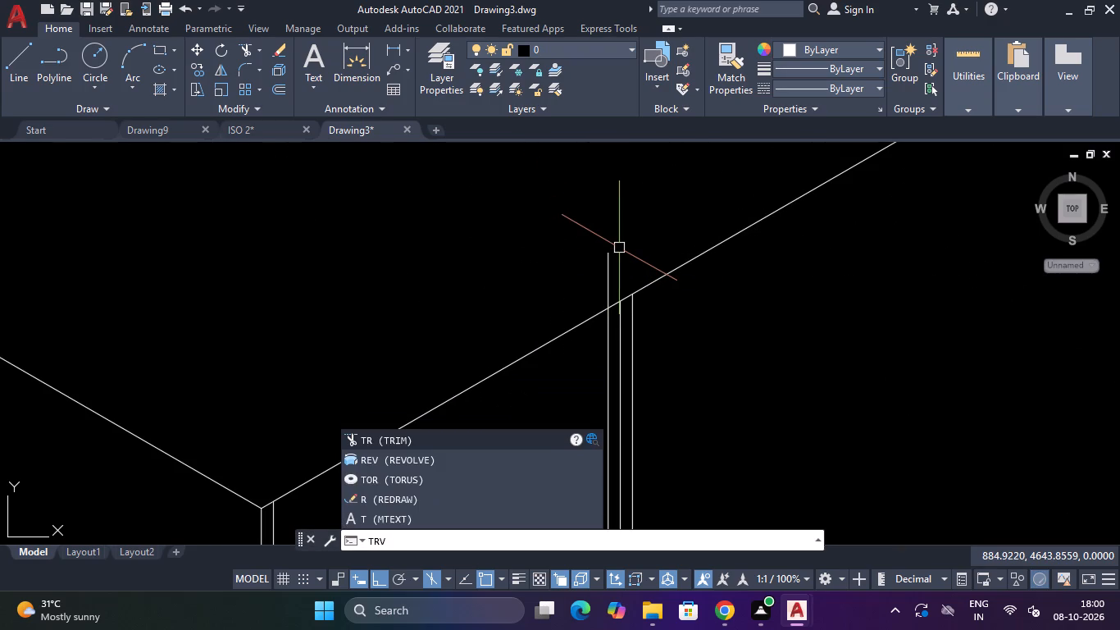
key("BackSpace")
key("space")
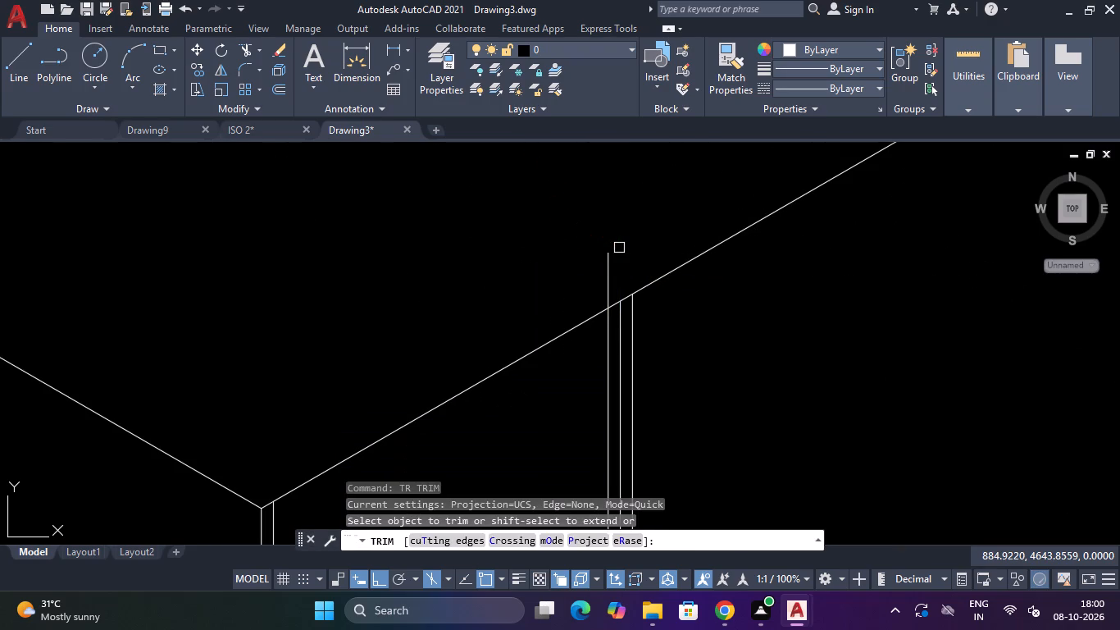
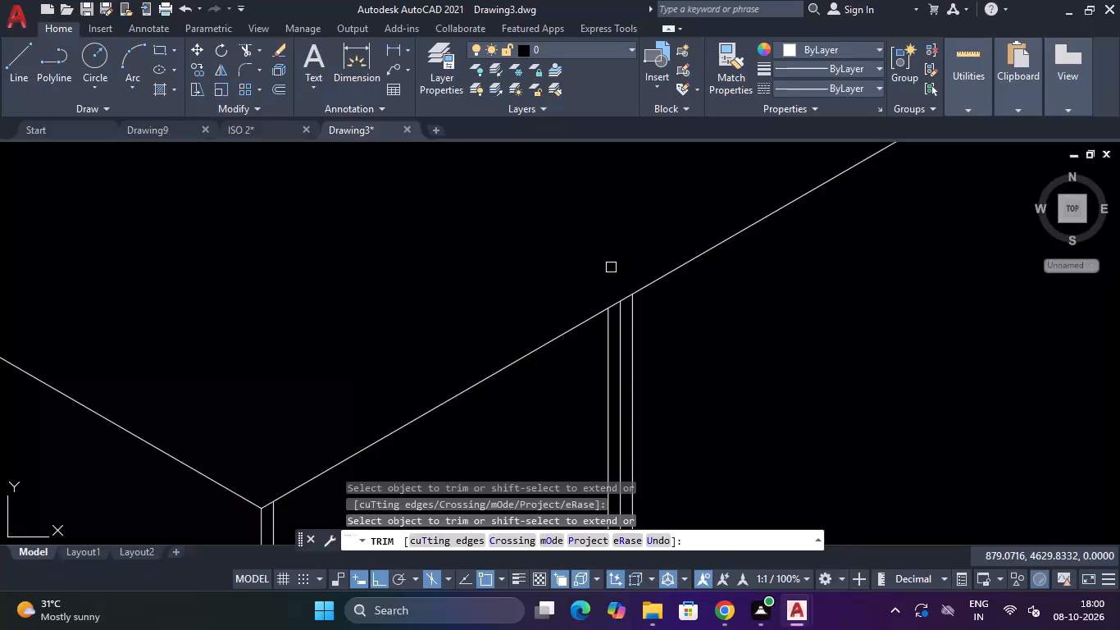
On the Top isoplane, draw the long leg's bottom line from the inner panel edge's near lower corner to just past the front panel edge's vertical.
key("Escape")
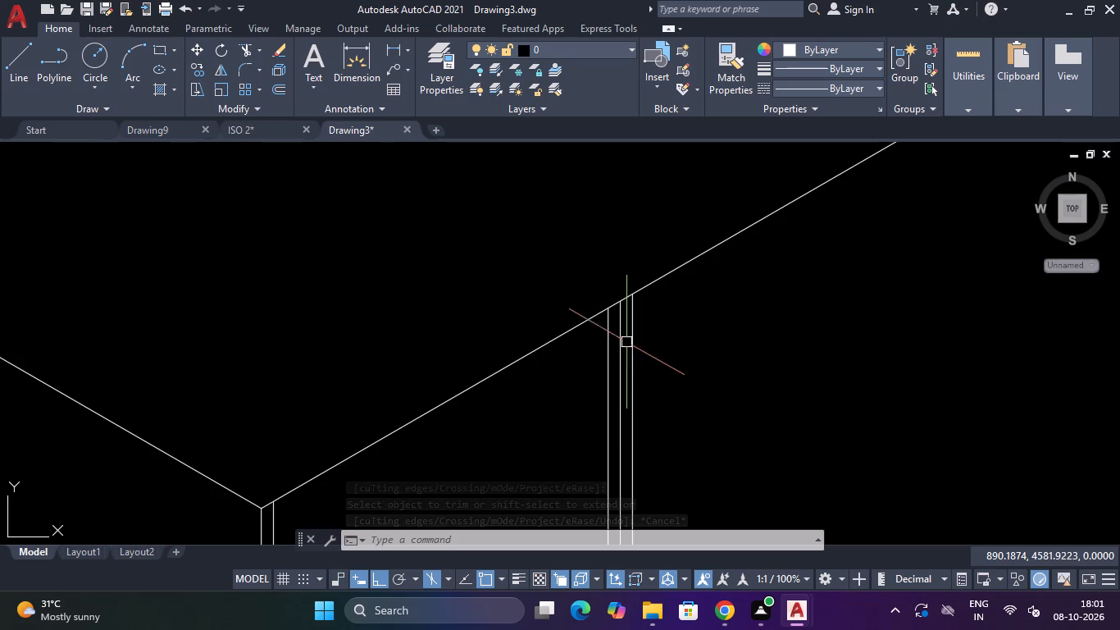
scroll(625, 379, "down", 6)
scroll(626, 493, "up", 4)
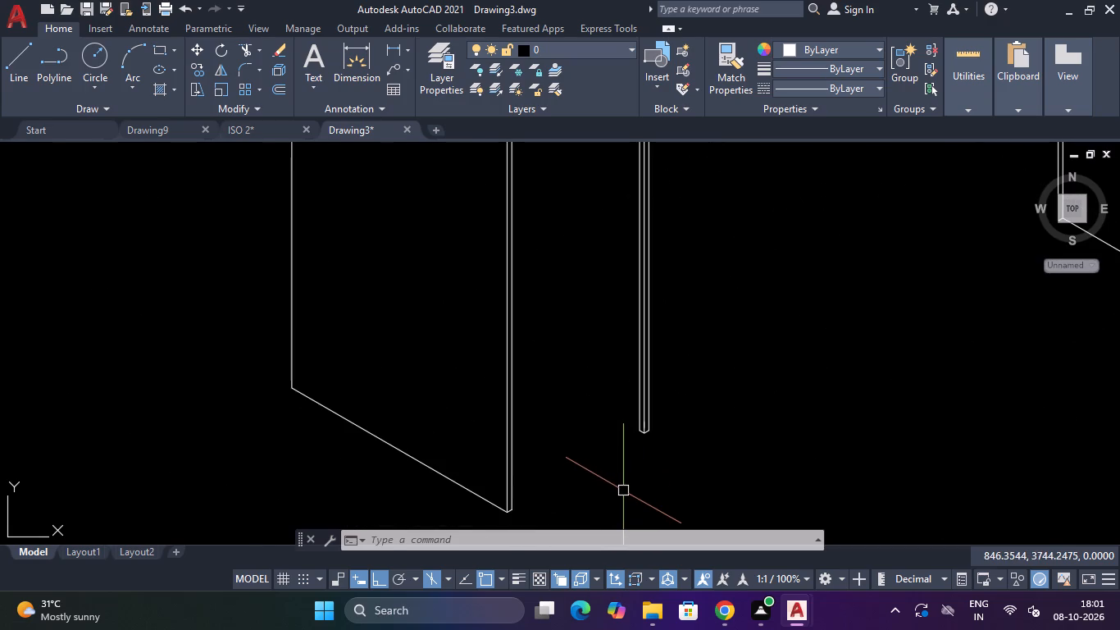
type("L")
key("space")
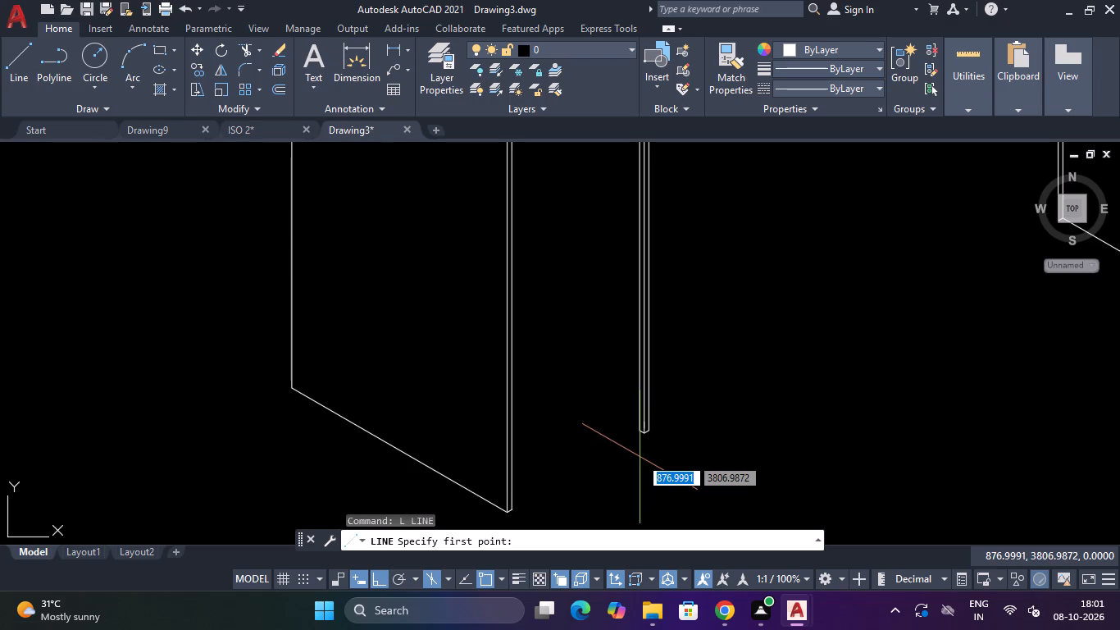
scroll(637, 442, "up", 3)
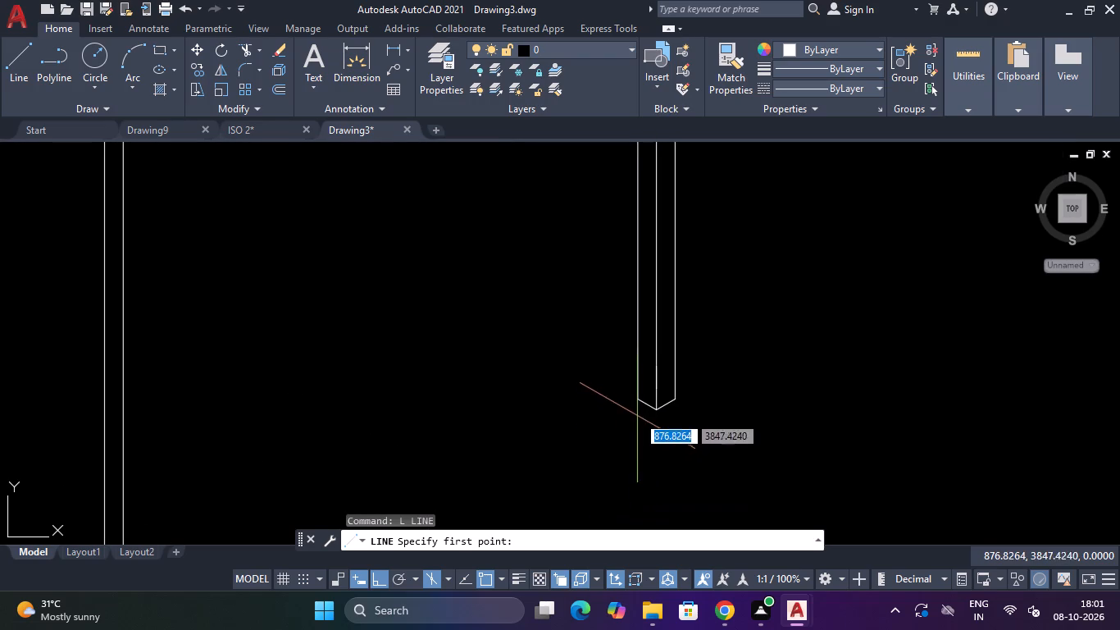
left_click(637, 398)
scroll(592, 427, "down", 3)
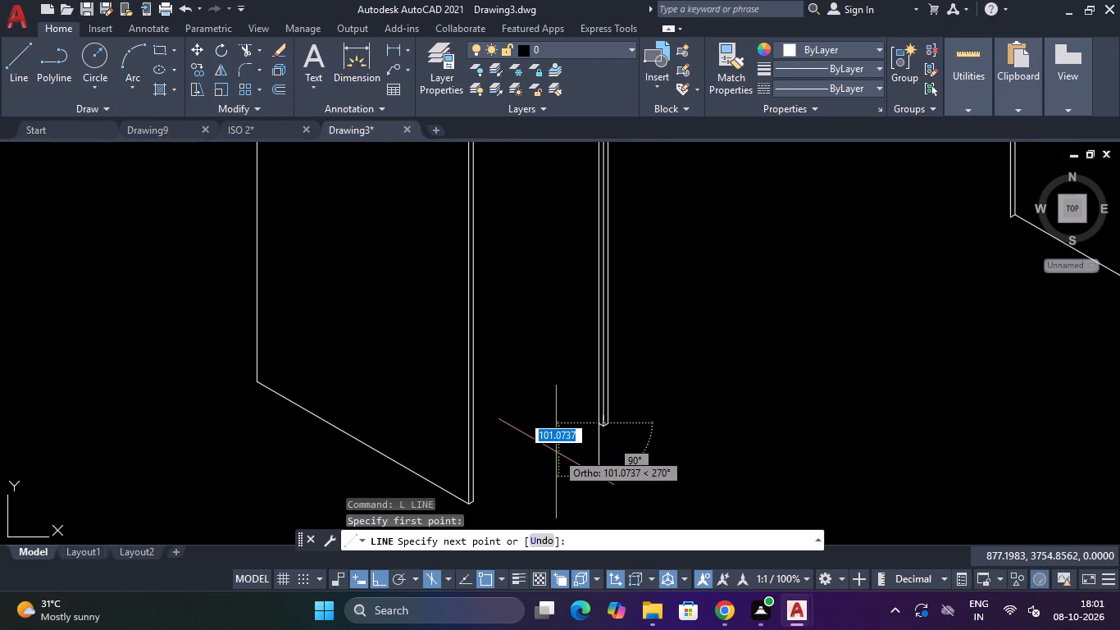
key("F5")
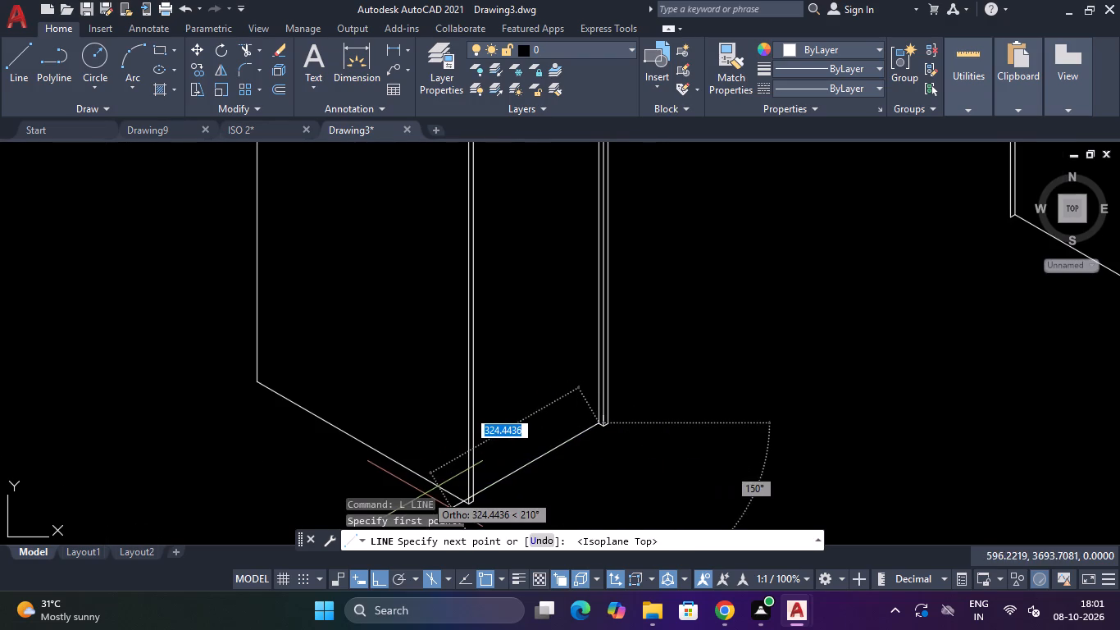
scroll(433, 492, "up", 6)
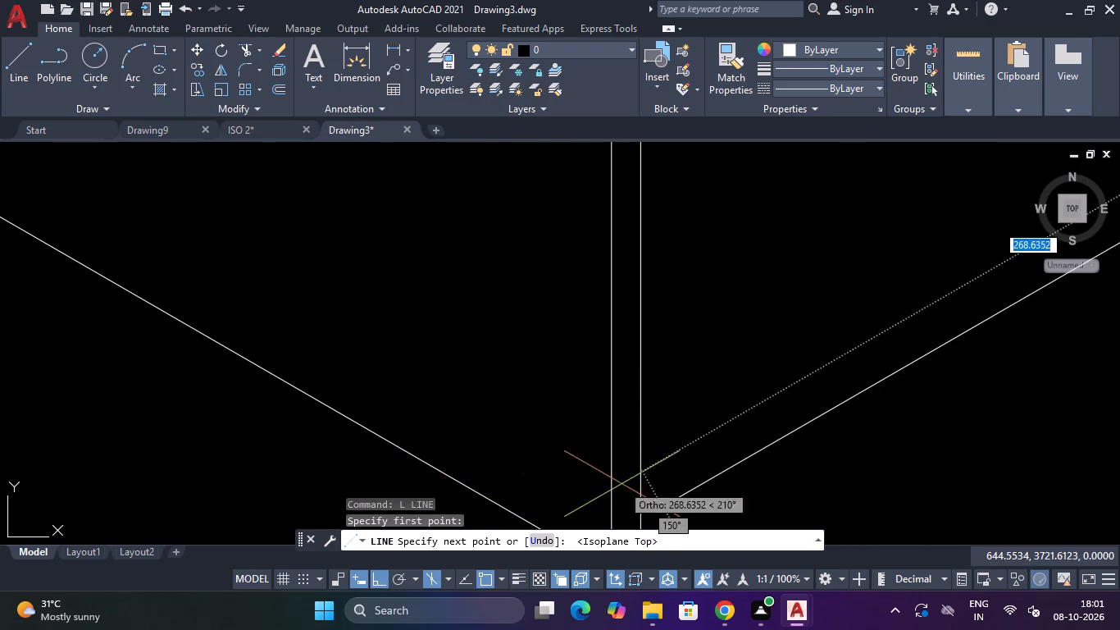
left_click(594, 500)
scroll(593, 500, "down", 4)
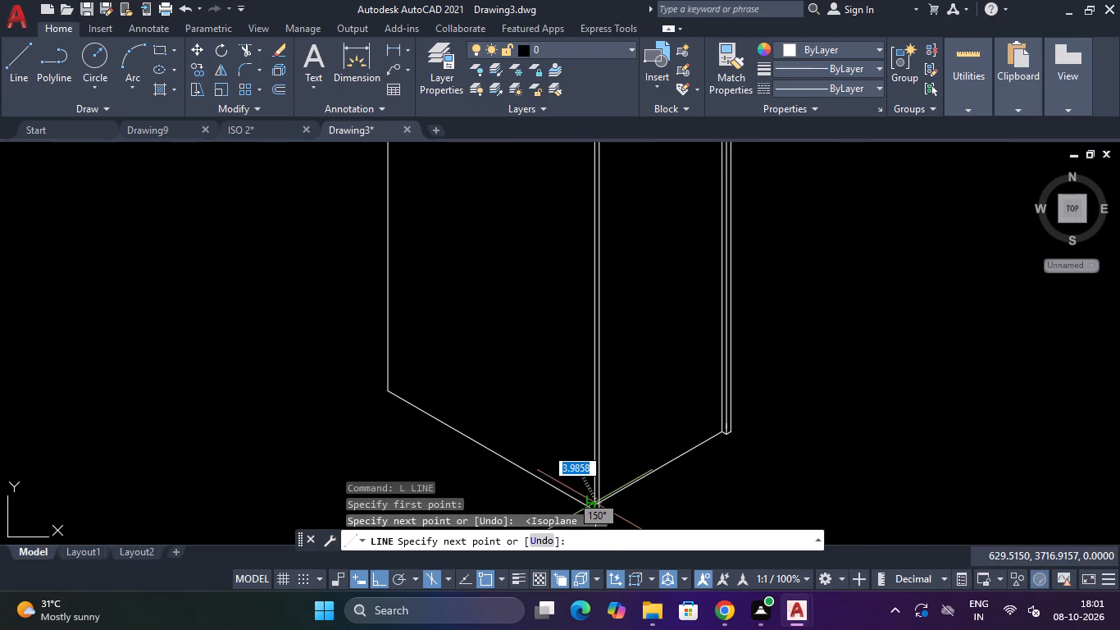
key("Escape")
Trim the new bottom line's short overhang inside the long leg's front panel edge.
scroll(577, 514, "up", 3)
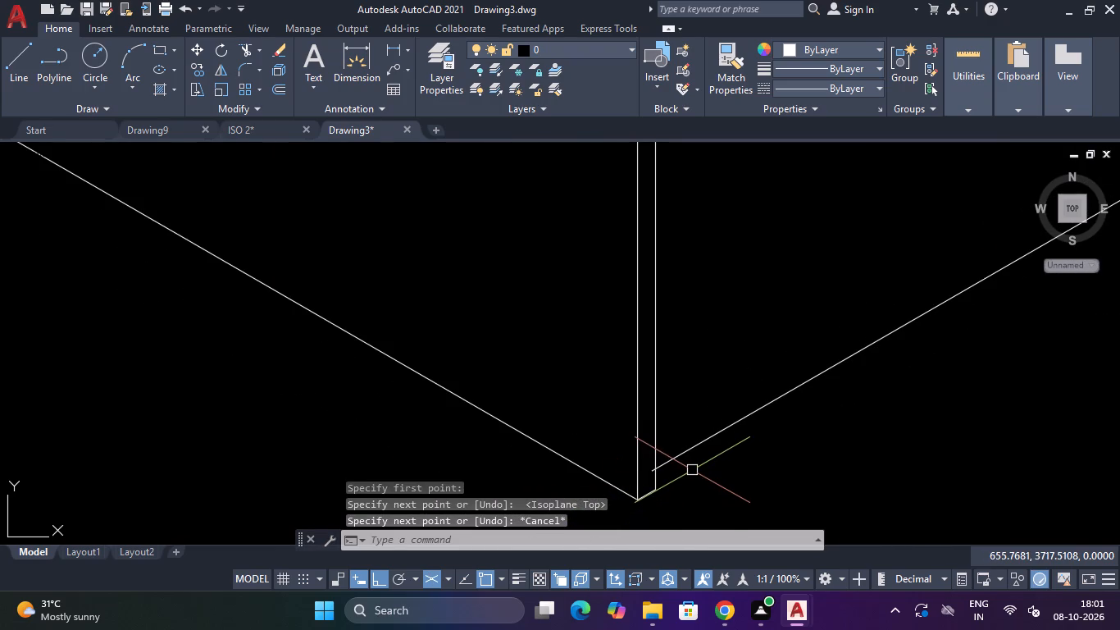
key("t")
key("r")
key("space")
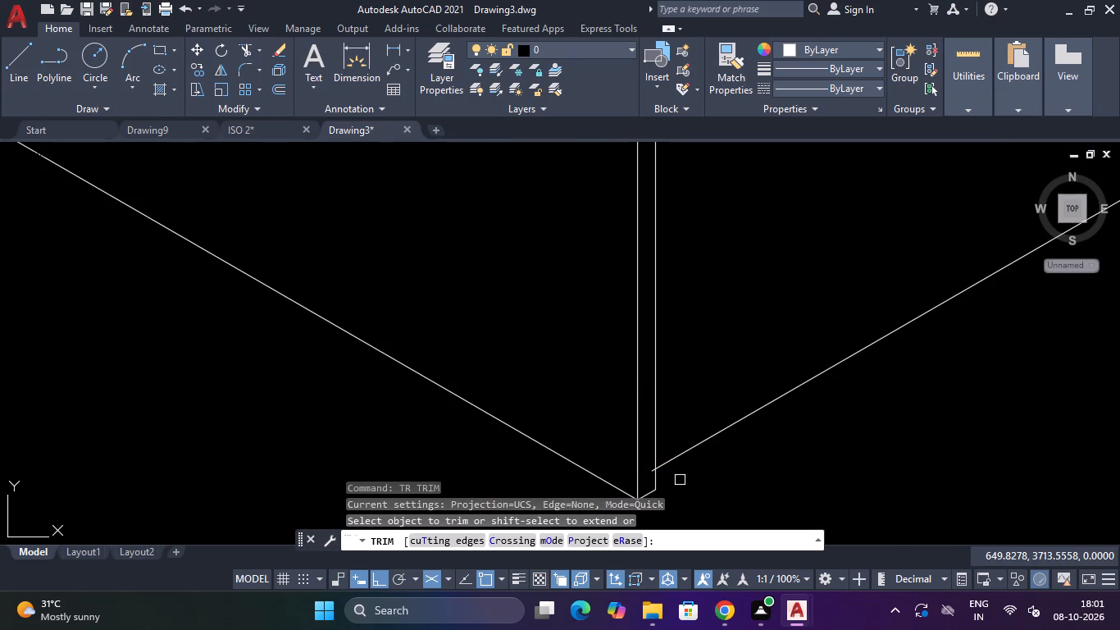
scroll(662, 475, "up", 4)
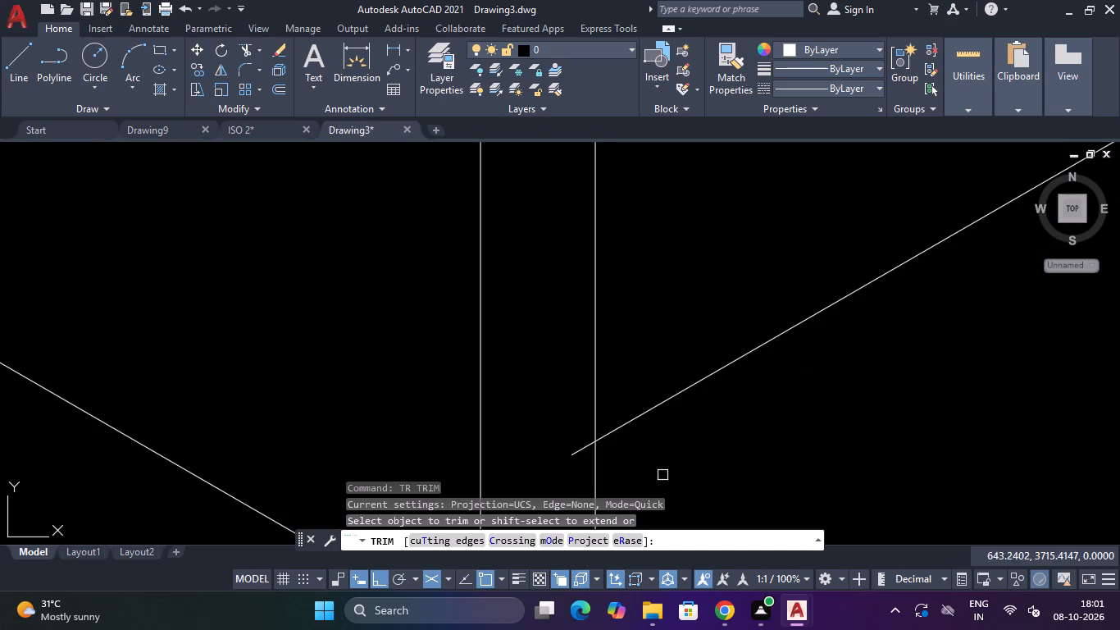
left_click(570, 454)
key("Escape")
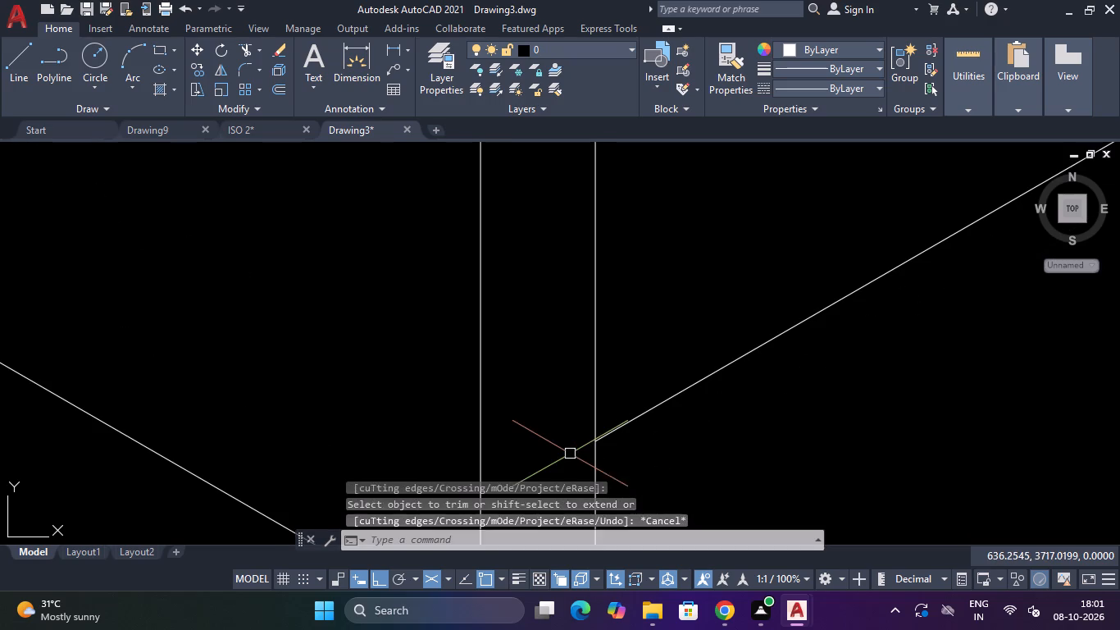
key("Escape")
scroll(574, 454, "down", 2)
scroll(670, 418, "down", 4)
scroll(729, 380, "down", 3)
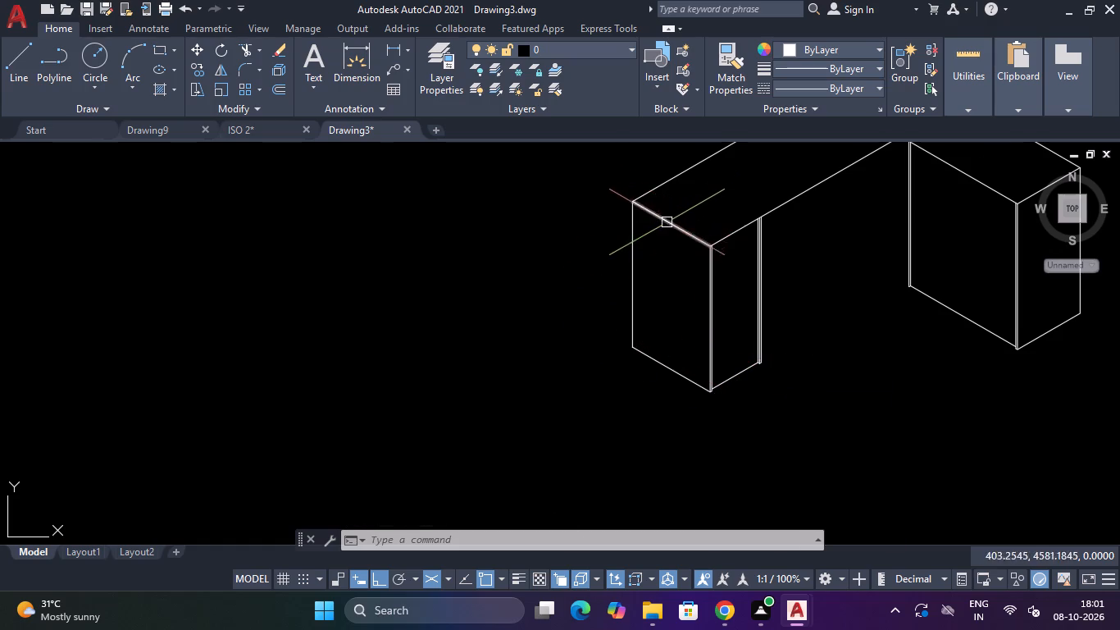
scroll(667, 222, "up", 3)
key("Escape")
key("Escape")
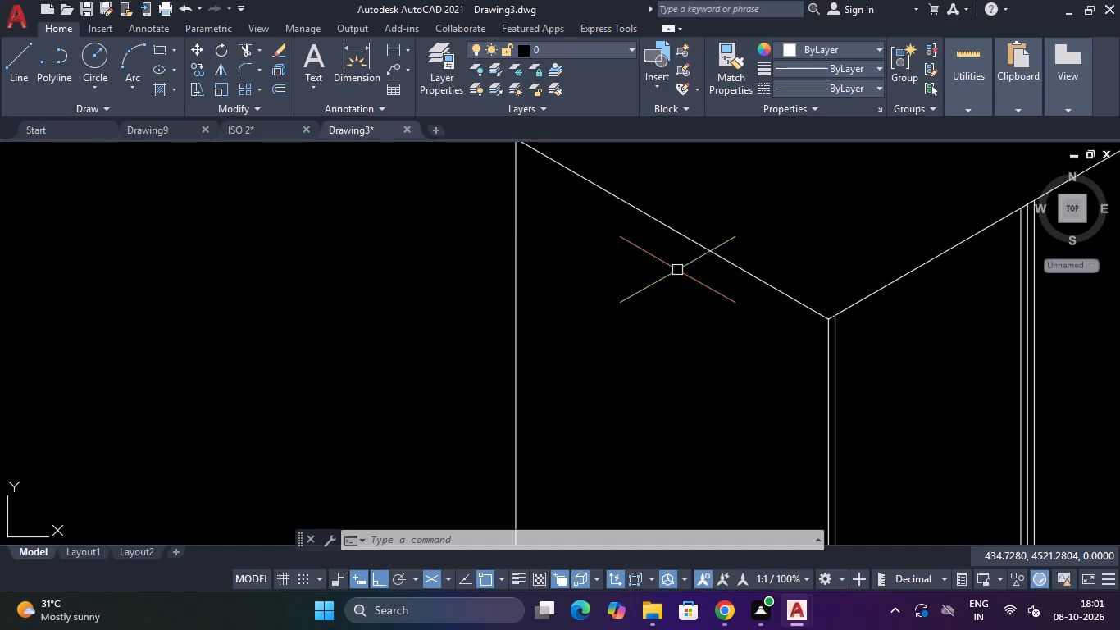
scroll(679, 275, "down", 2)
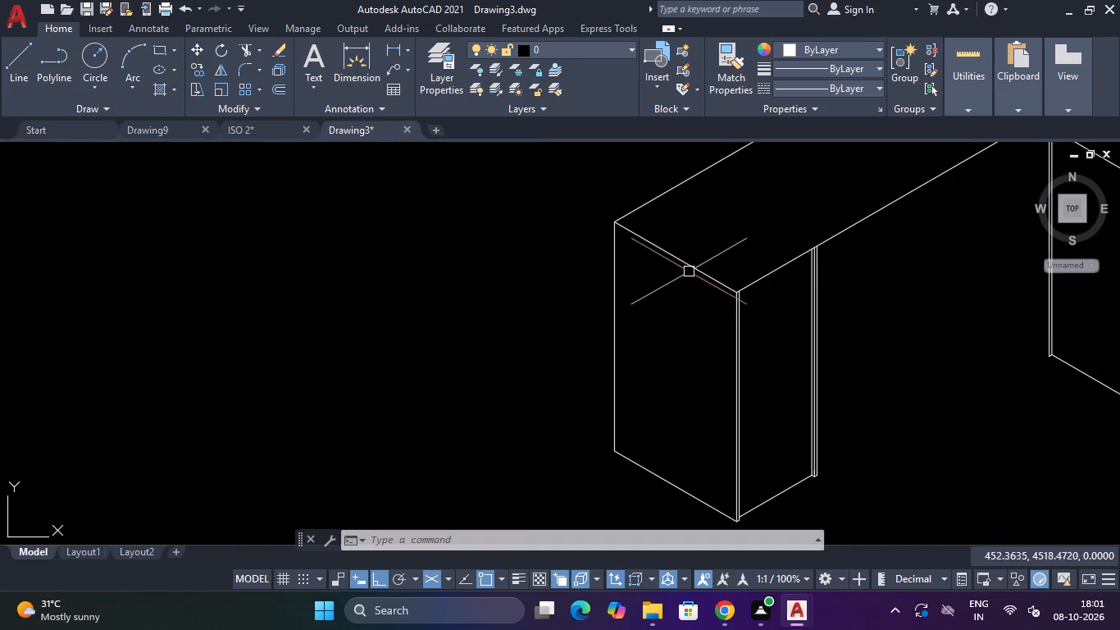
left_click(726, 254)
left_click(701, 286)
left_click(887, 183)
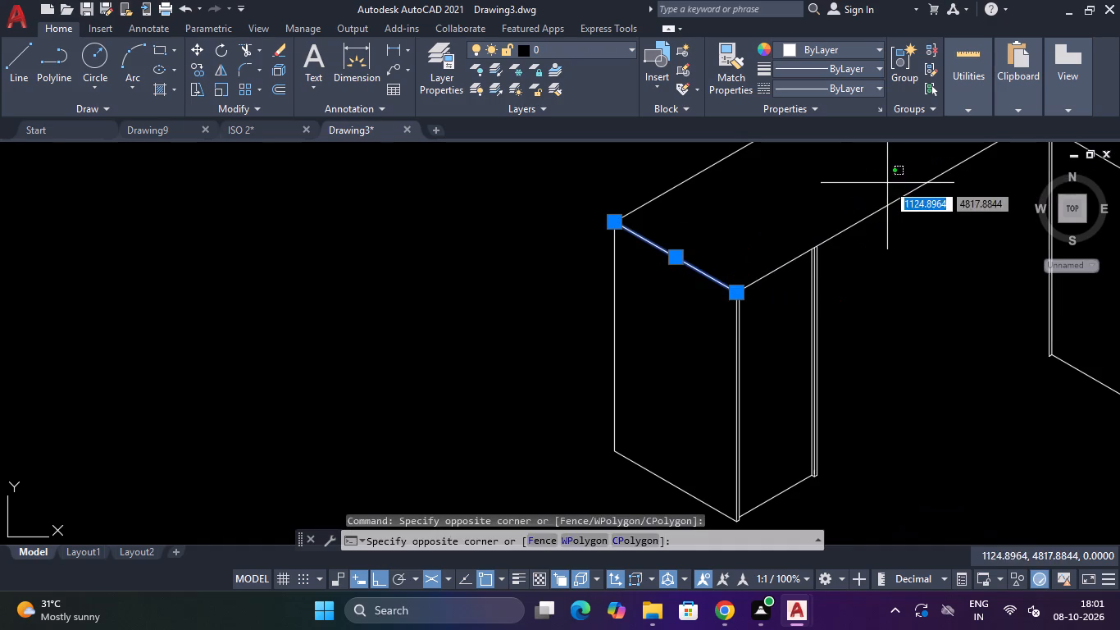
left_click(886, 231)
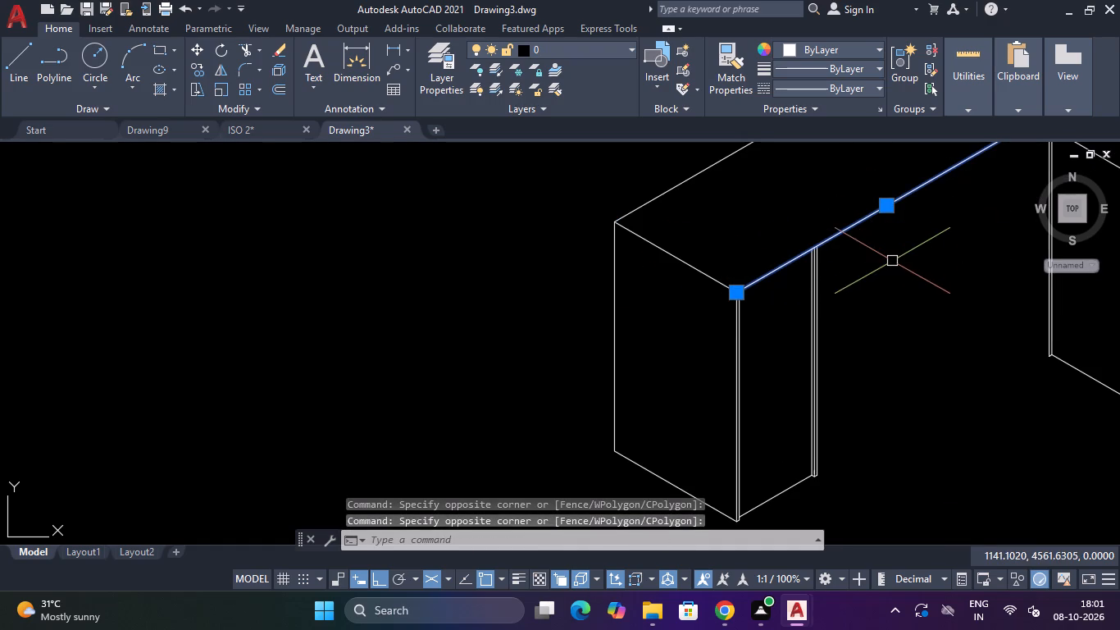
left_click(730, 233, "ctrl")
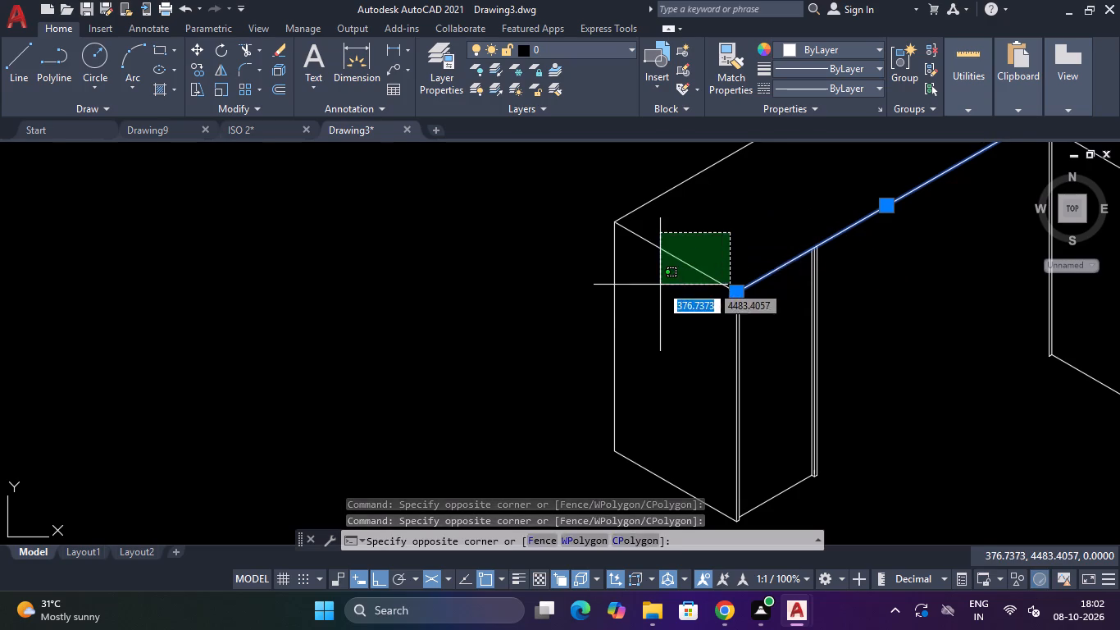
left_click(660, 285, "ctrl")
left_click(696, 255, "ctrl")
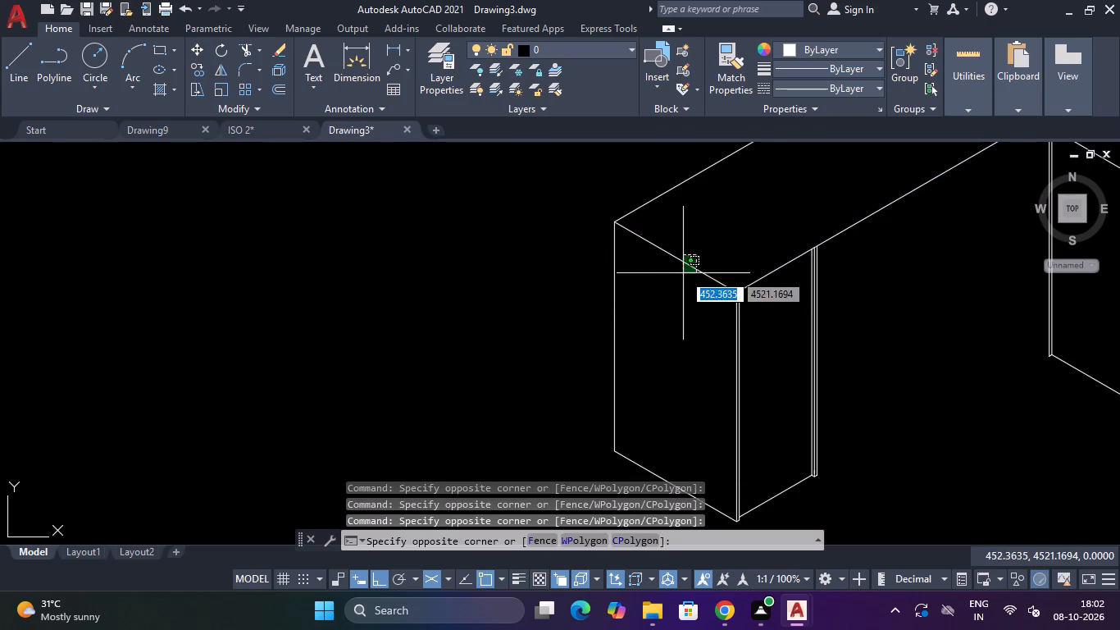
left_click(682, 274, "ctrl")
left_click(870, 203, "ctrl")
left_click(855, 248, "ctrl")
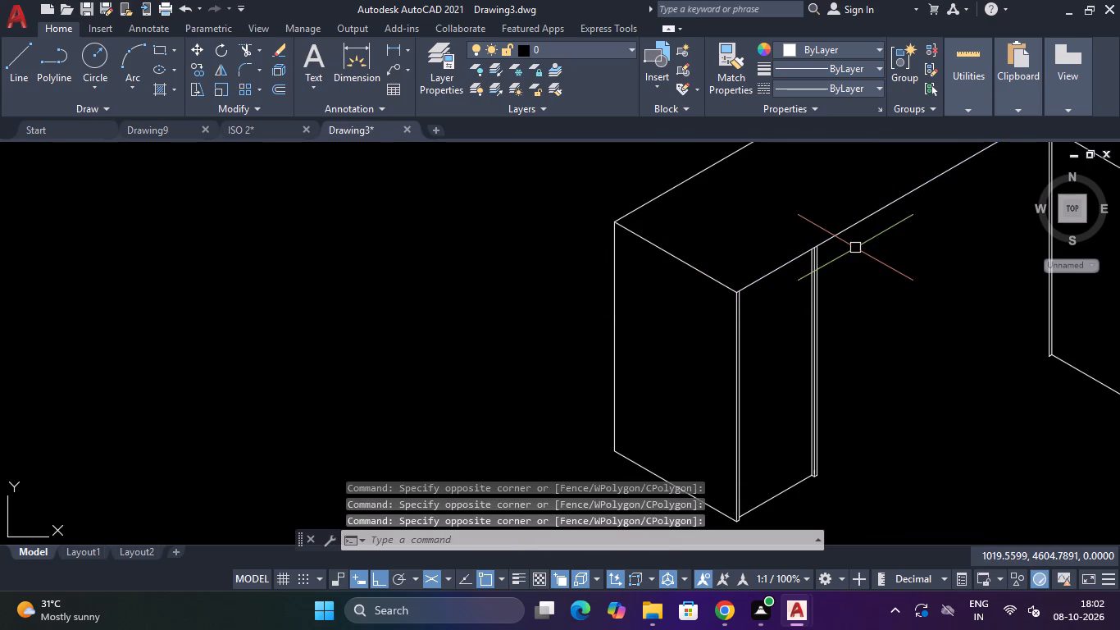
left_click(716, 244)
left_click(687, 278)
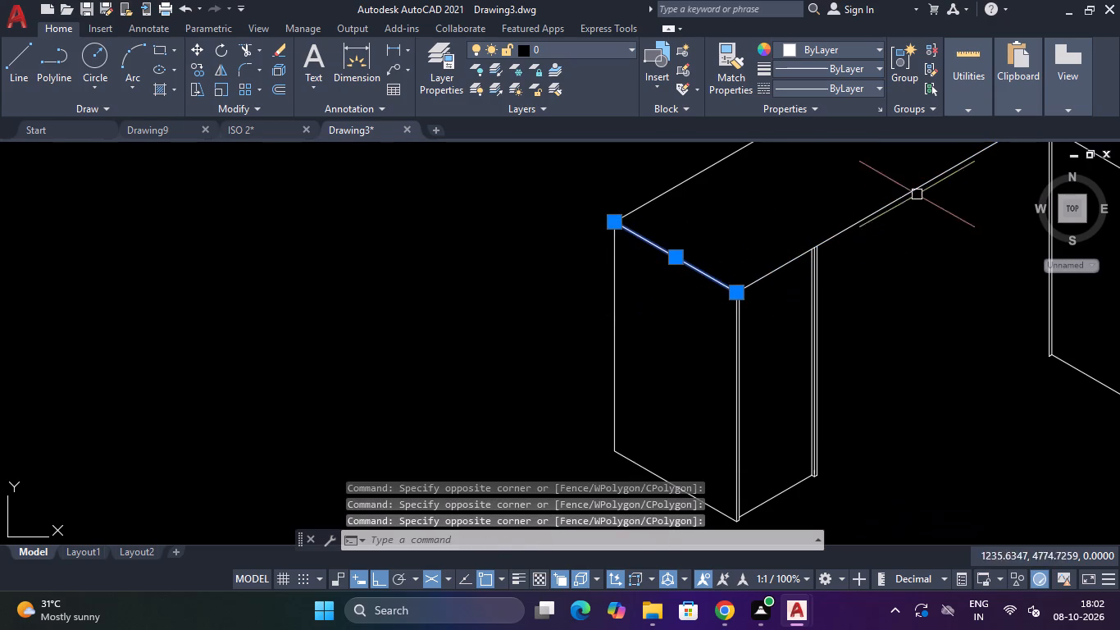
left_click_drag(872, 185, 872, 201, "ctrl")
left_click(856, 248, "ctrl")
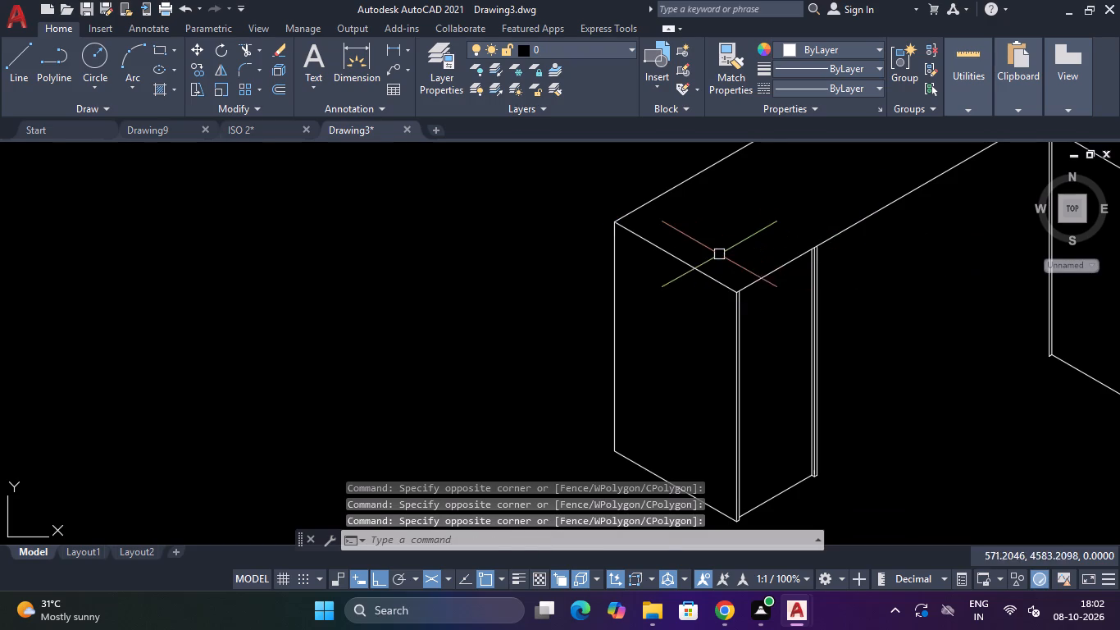
Copy the four front top edge lines, from the long leg's end to the short leg's end, 15 straight down on the Right isoplane.
left_click(718, 248, "shift")
left_click(687, 276, "shift")
left_click(893, 188, "shift")
left_click(869, 236, "shift")
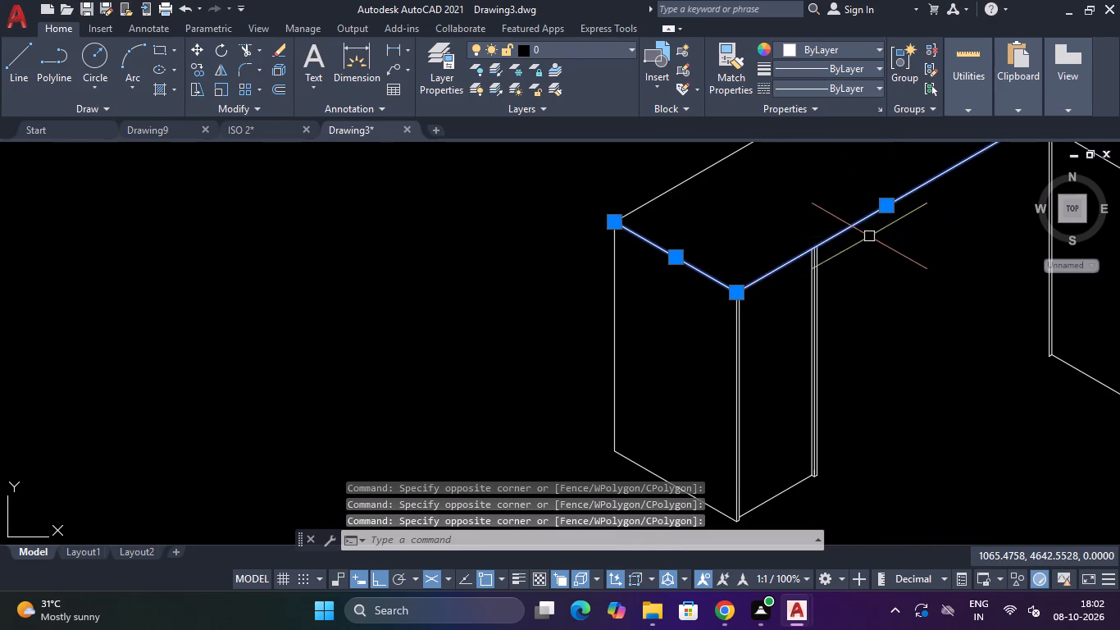
scroll(912, 223, "down", 2, "shift")
left_click(996, 183, "shift")
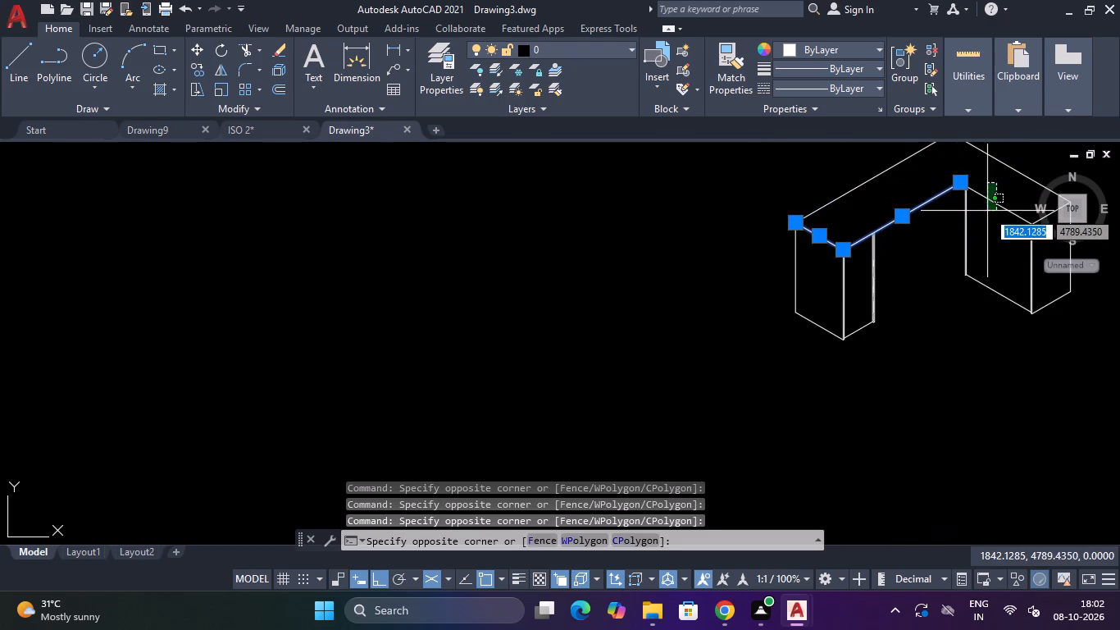
left_click(987, 211, "shift")
scroll(1037, 230, "up", 5, "shift")
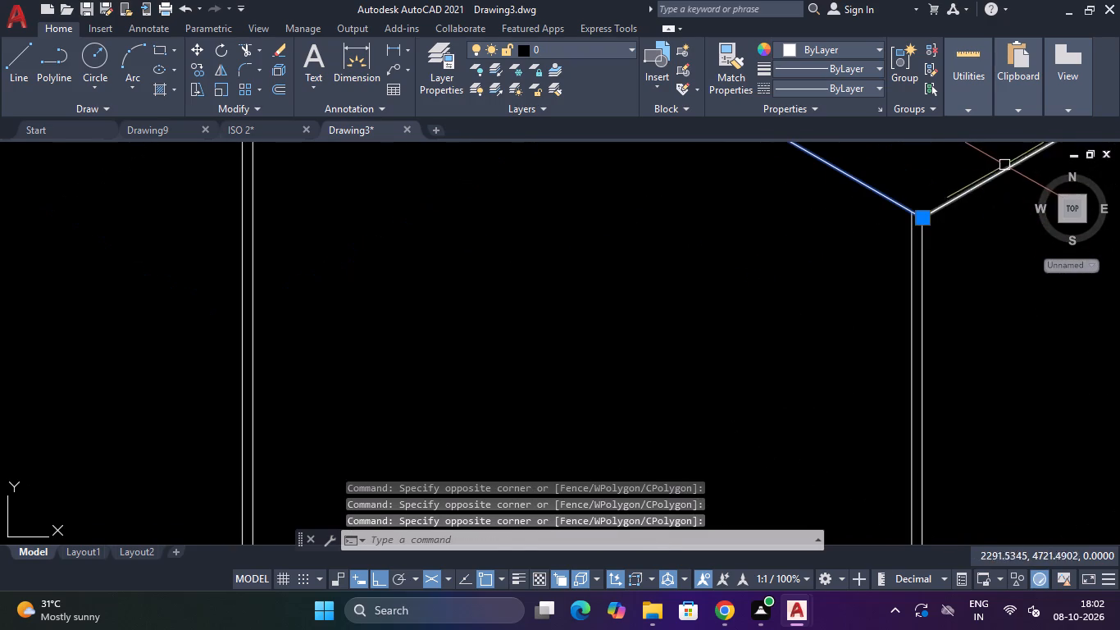
left_click(997, 161, "shift")
left_click(987, 205, "shift")
scroll(987, 206, "down", 5, "shift")
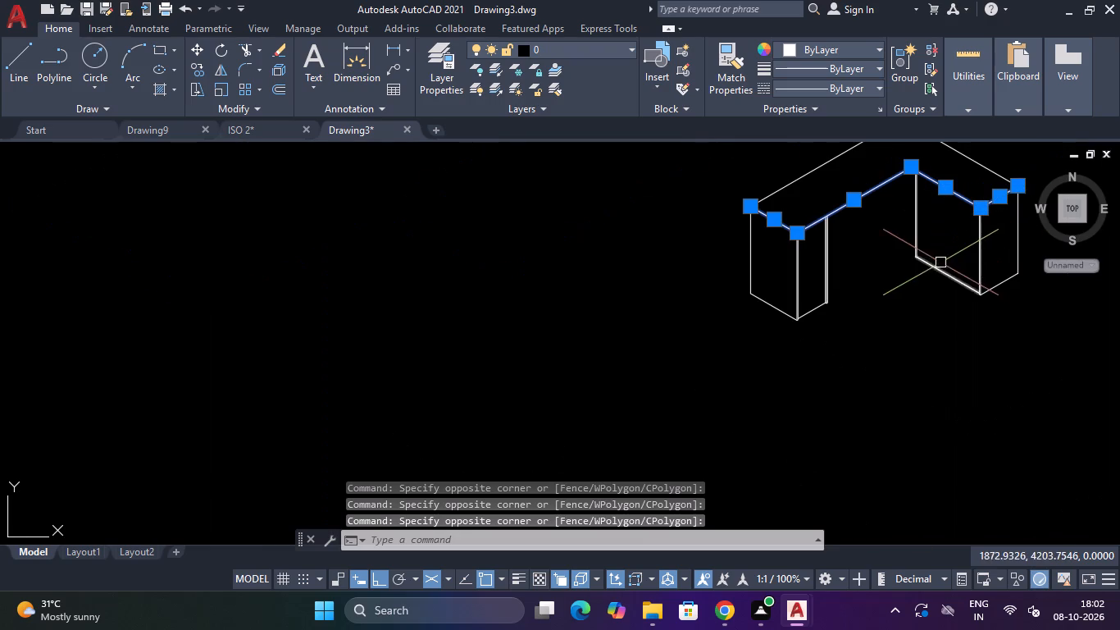
key("c")
key("o")
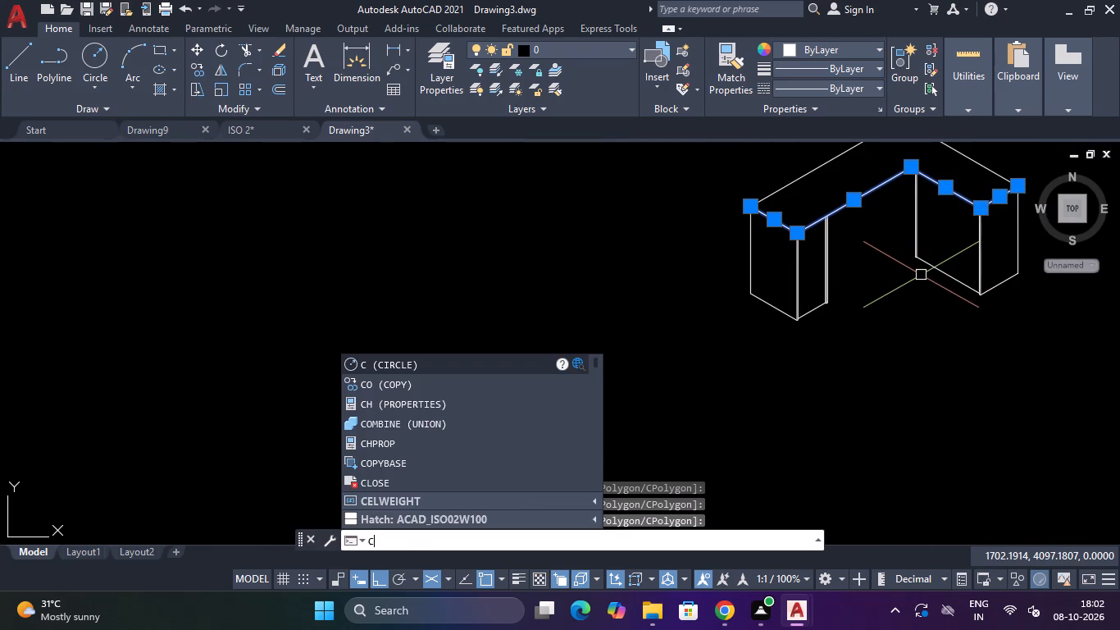
key("space")
left_click(747, 208)
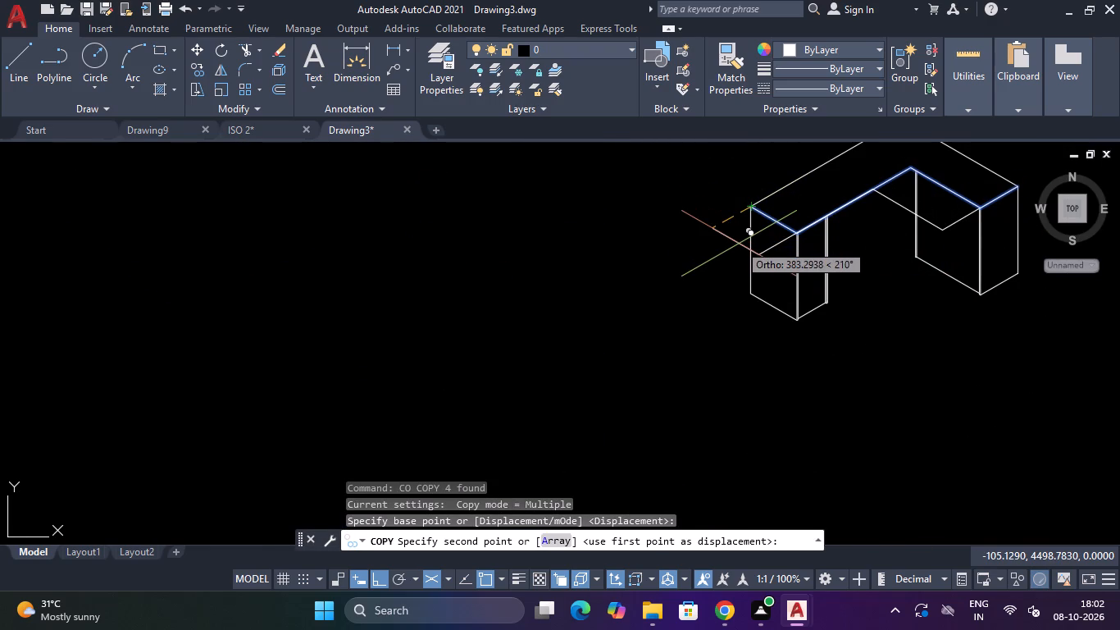
key("F5")
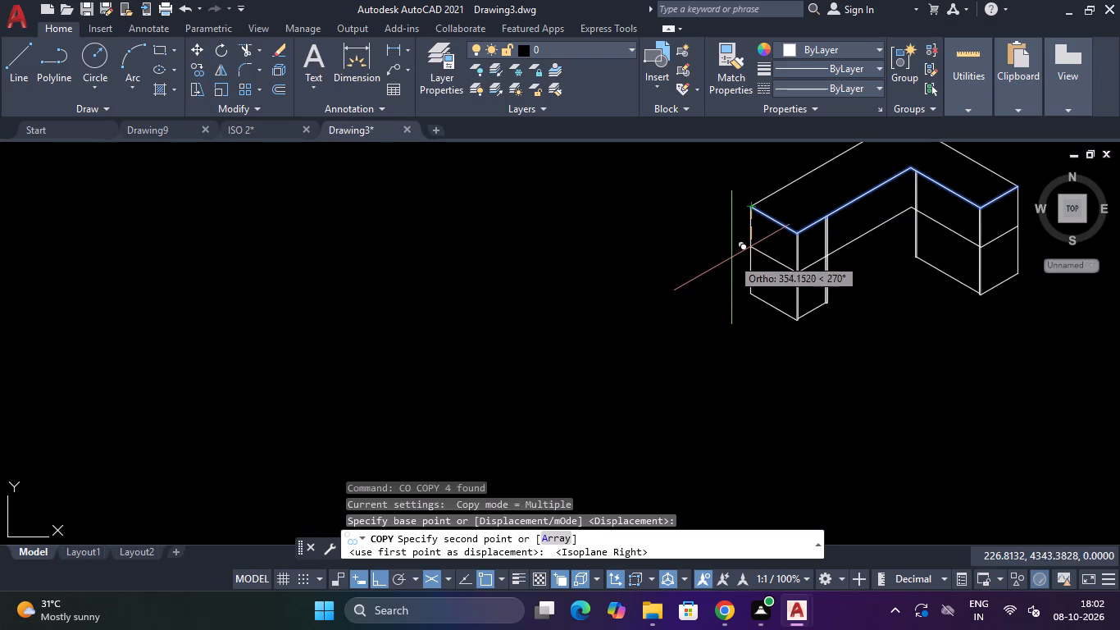
type("15")
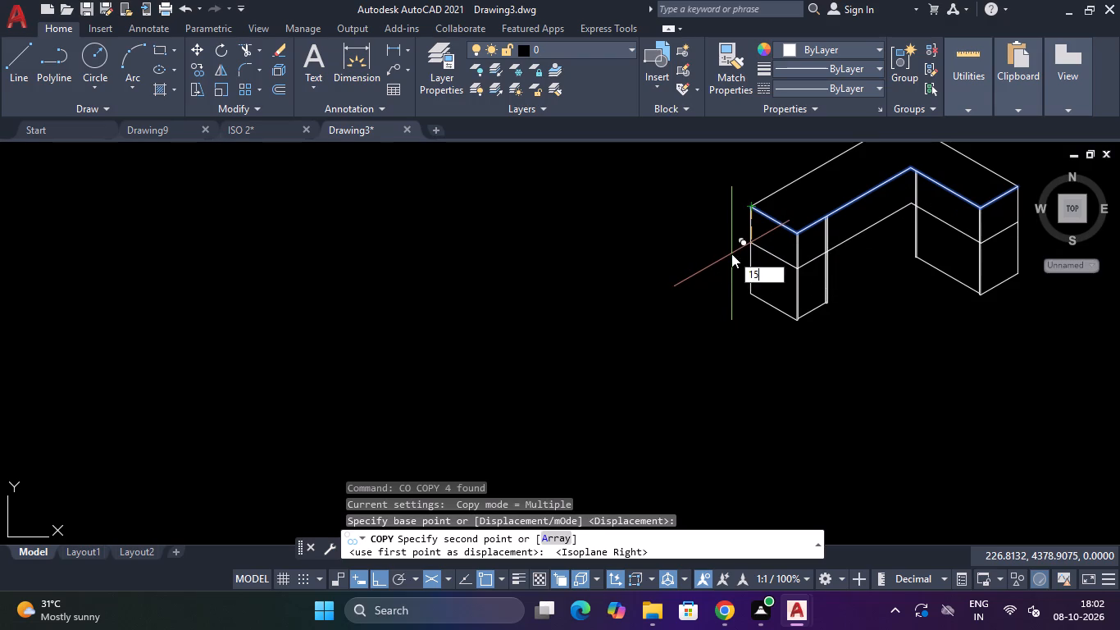
key("Return")
key("Escape")
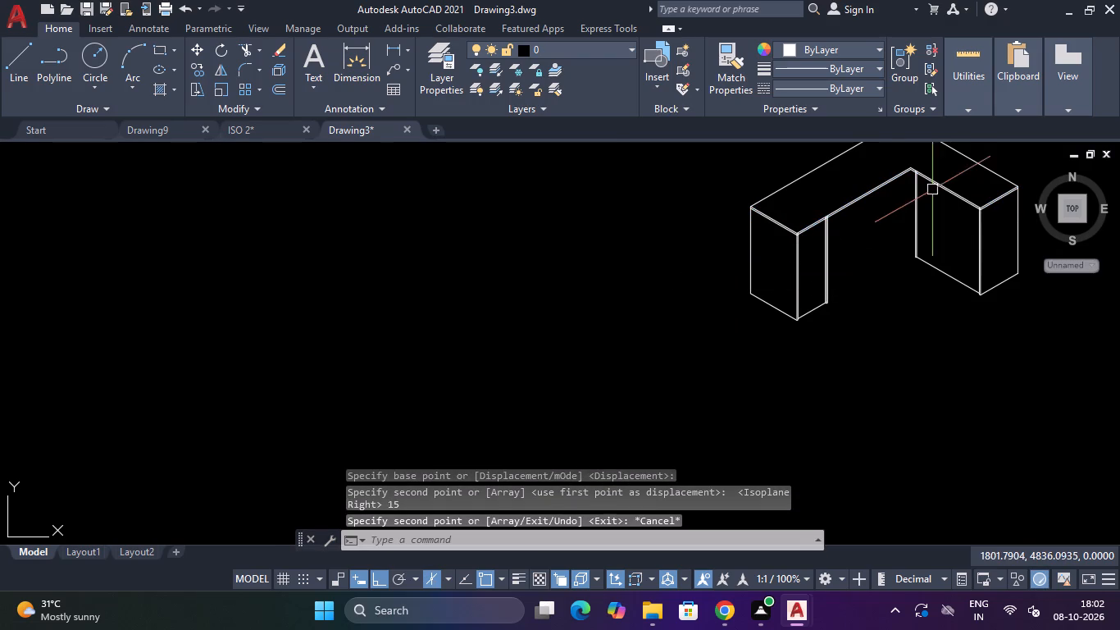
Copy the top's three lower edge lines, from the long leg's front corner to the short leg's end, 100 straight down.
scroll(934, 189, "up", 2)
scroll(753, 248, "down", 2)
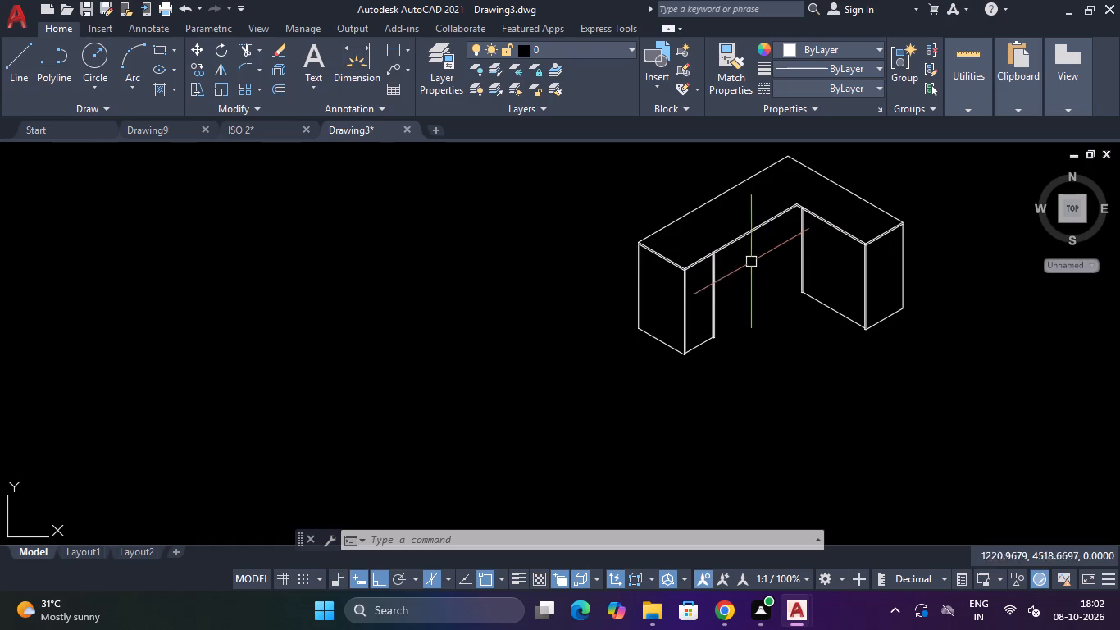
scroll(746, 256, "up", 2)
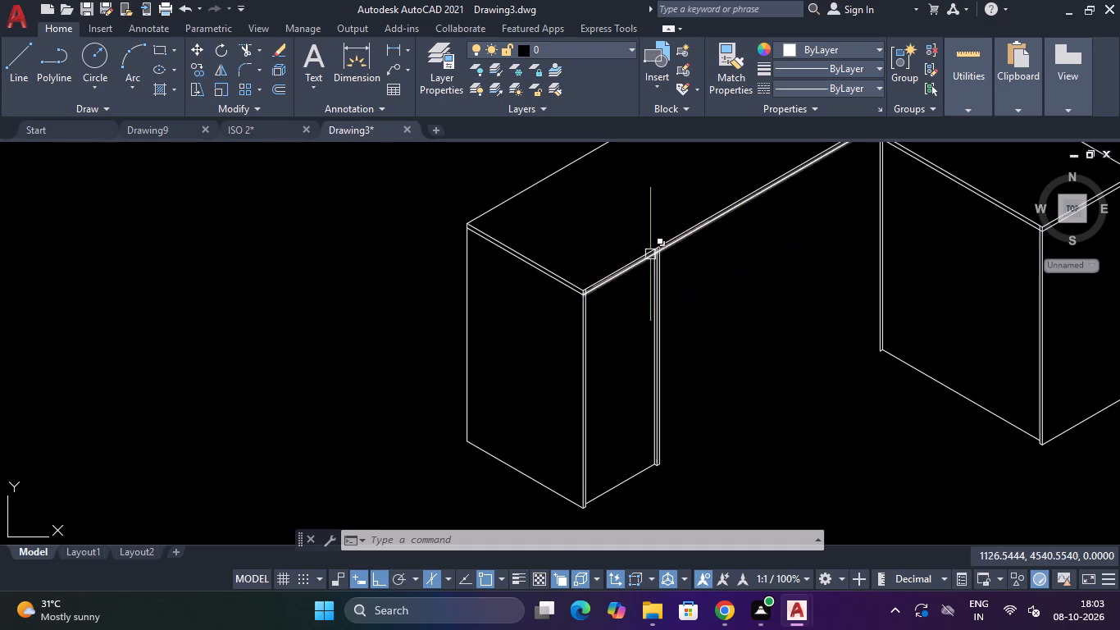
scroll(626, 243, "up", 2)
left_click(651, 295)
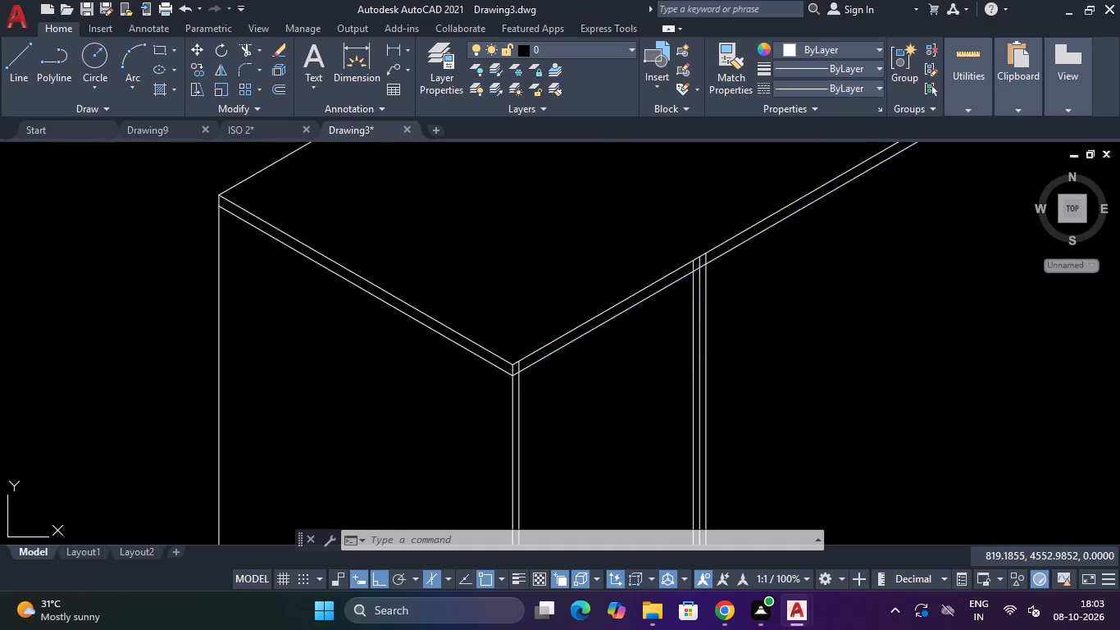
scroll(823, 285, "down", 3)
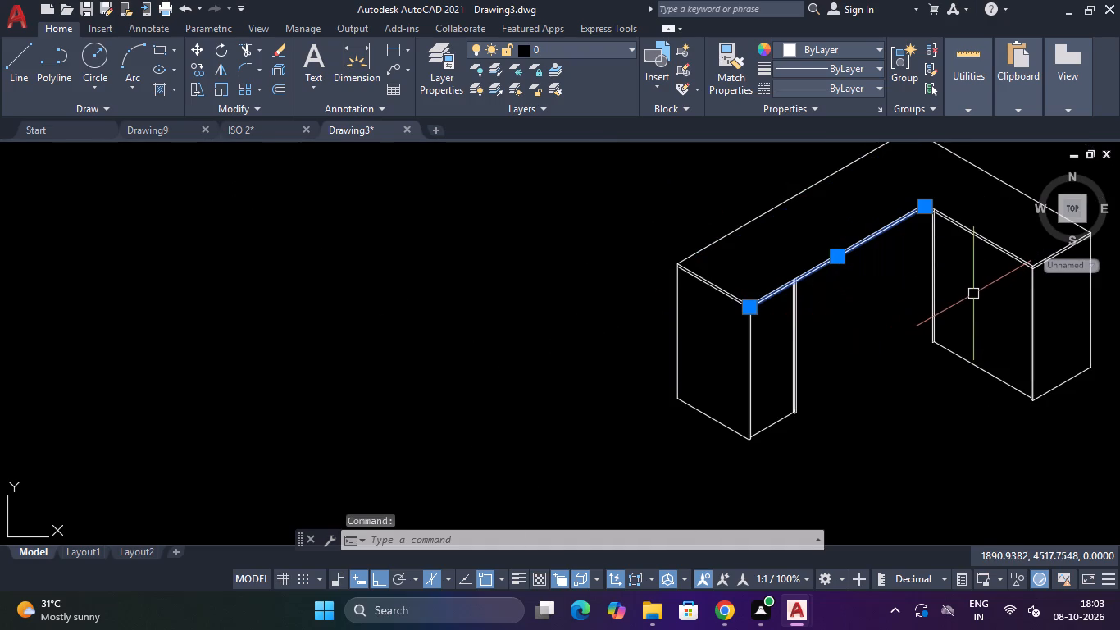
scroll(990, 264, "up", 2, "shift")
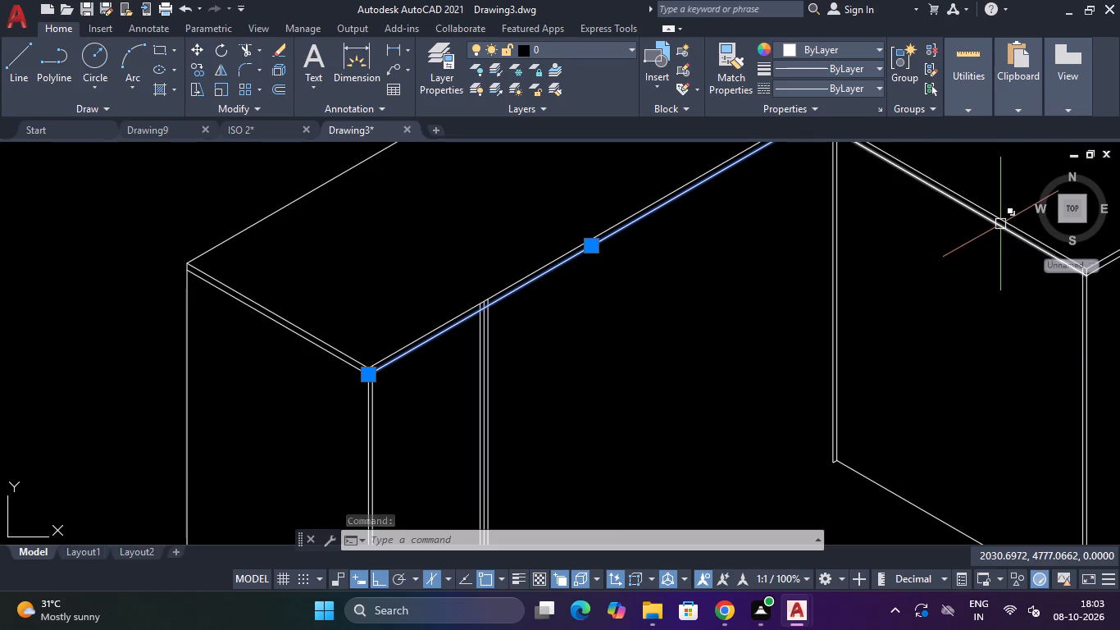
left_click(1000, 224, "shift")
left_click(996, 280)
scroll(996, 280, "down", 4)
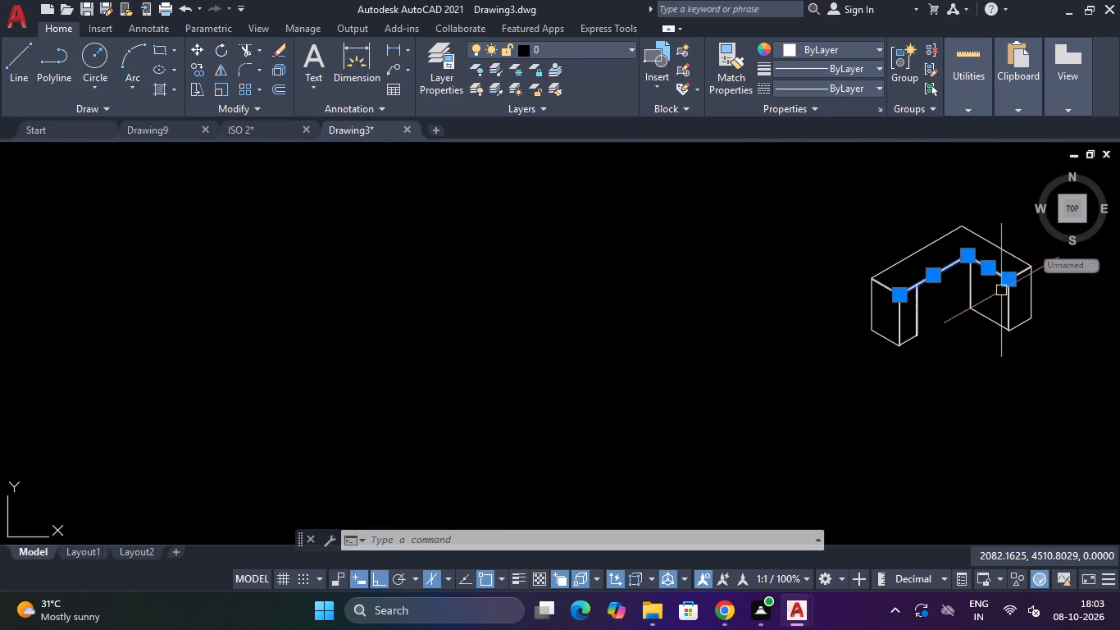
scroll(1020, 283, "up", 4)
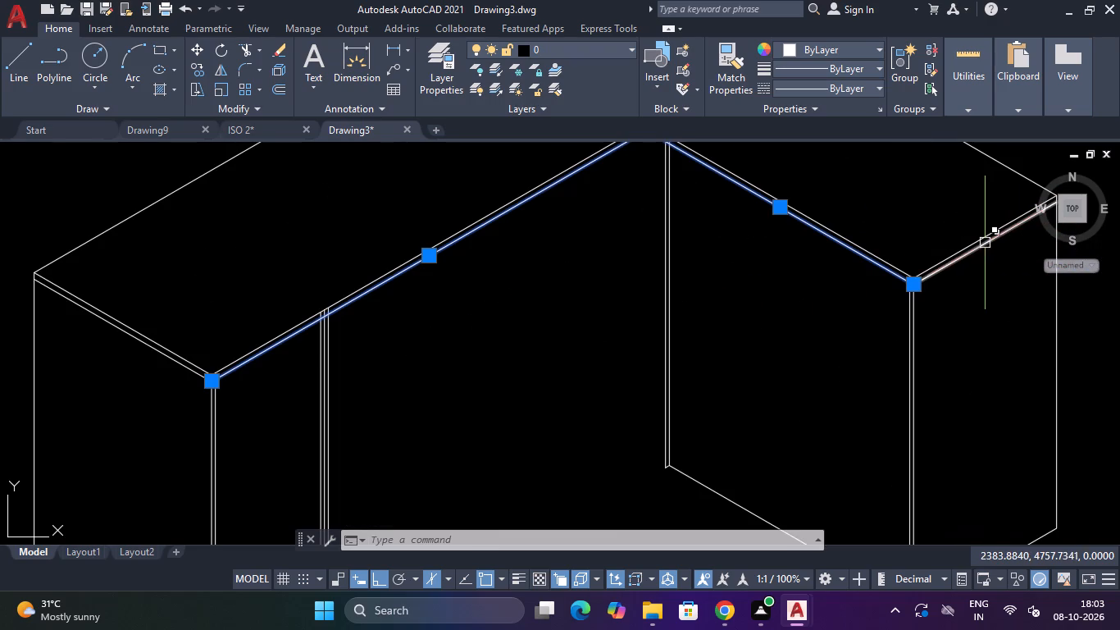
left_click(985, 243, "shift")
left_click(995, 297)
scroll(995, 297, "down", 3)
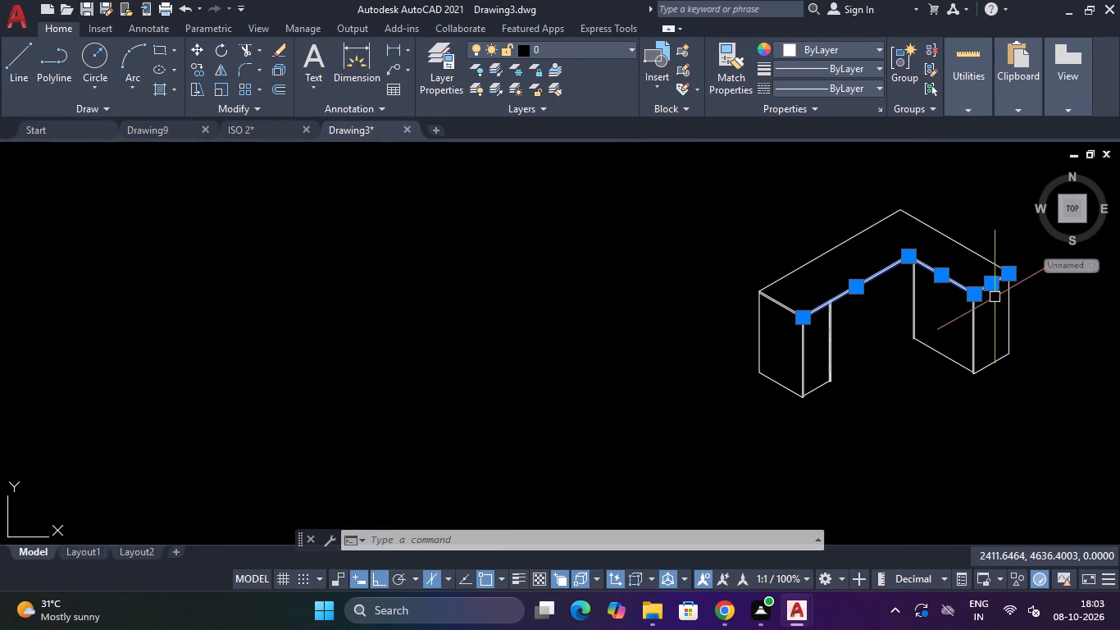
key("c")
key("o")
key("Return")
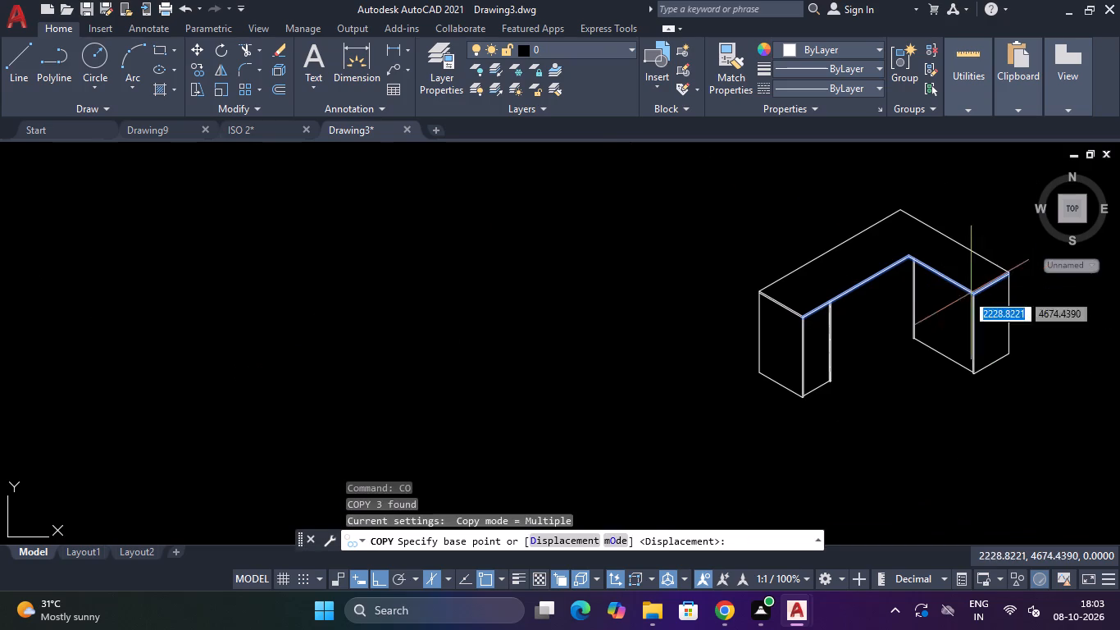
scroll(804, 316, "up", 4)
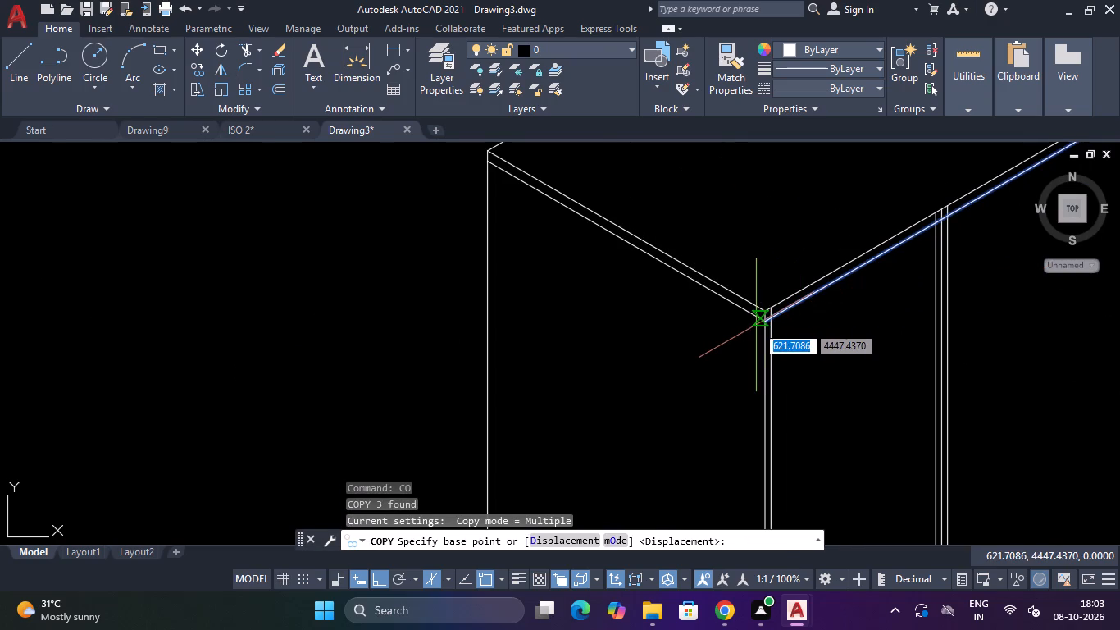
left_click(763, 325)
scroll(759, 378, "down", 4)
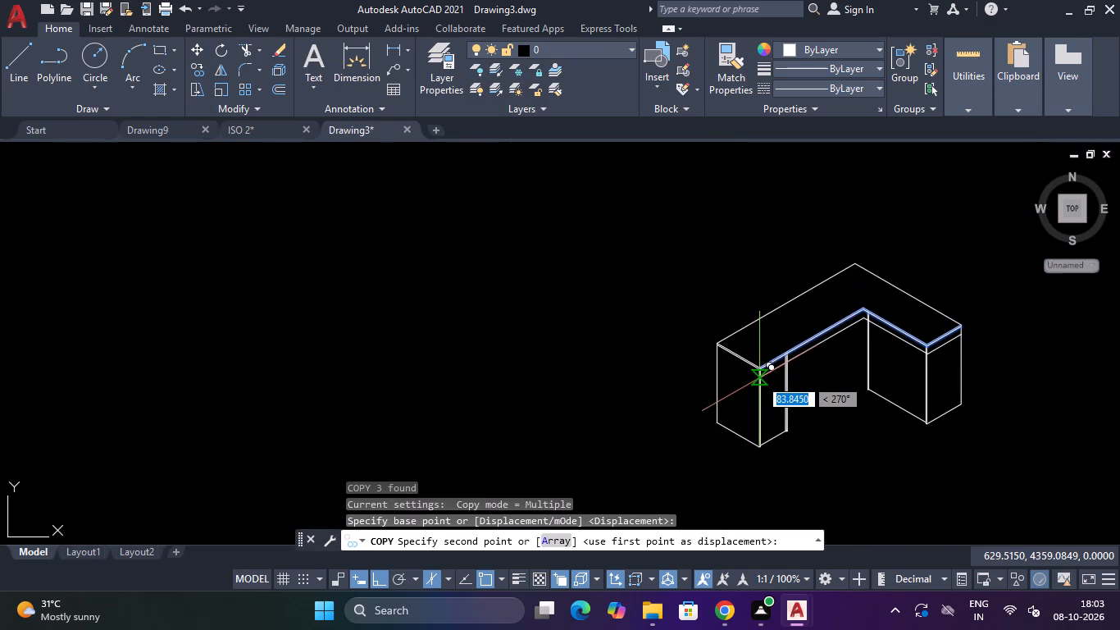
type("10")
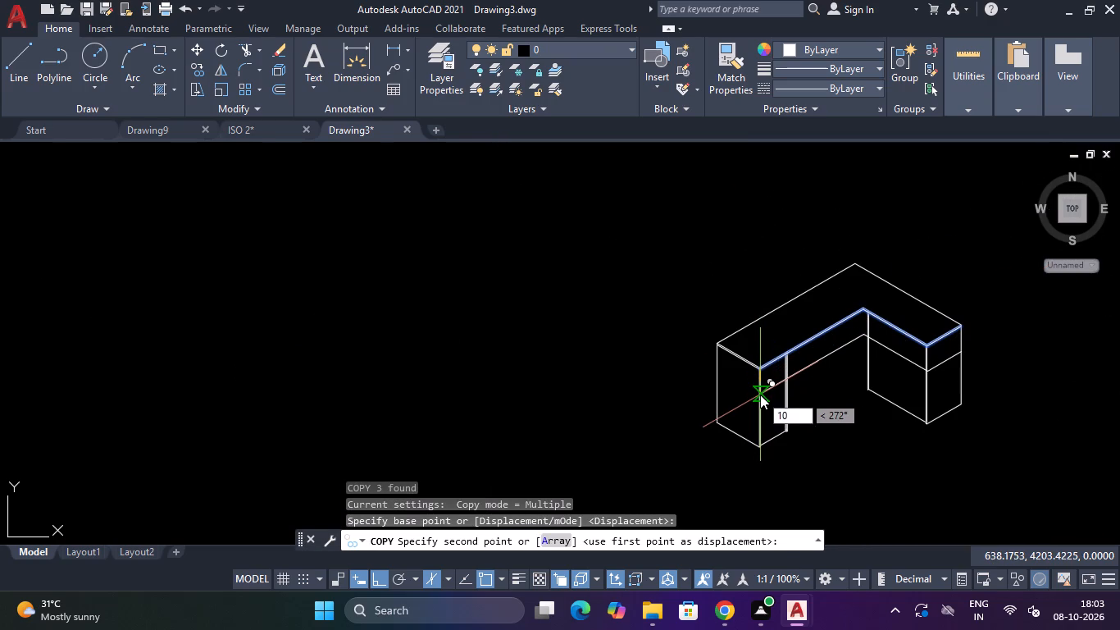
key("0")
key("Return")
key("grave")
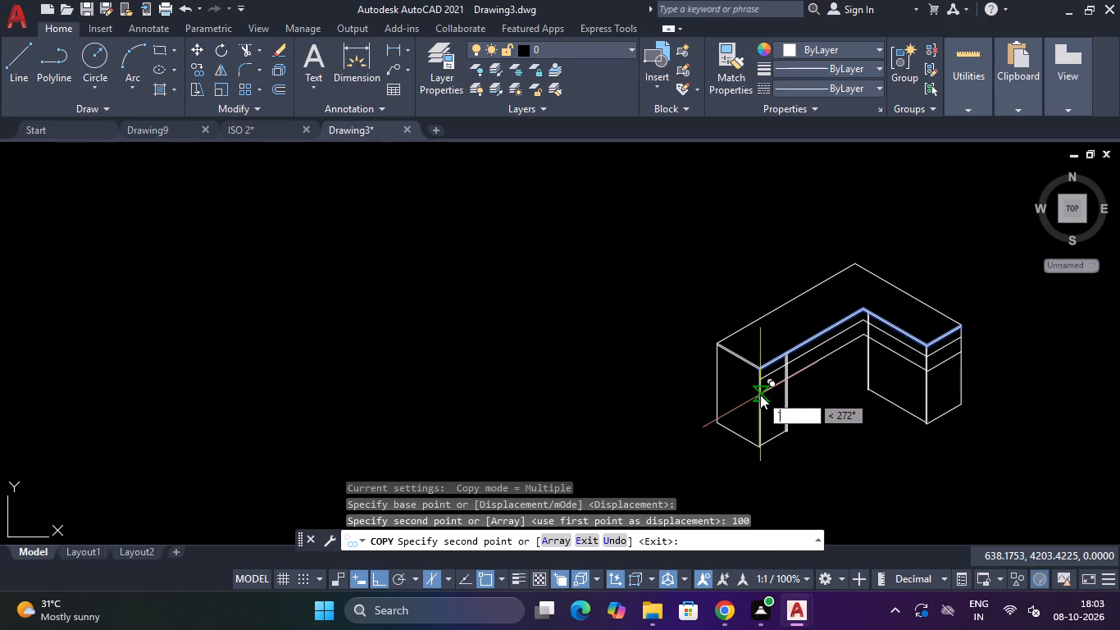
key("Escape")
Draw a line about 738 long at 150° from the top's inner corner to past the long outer back edge.
scroll(772, 377, "up", 3)
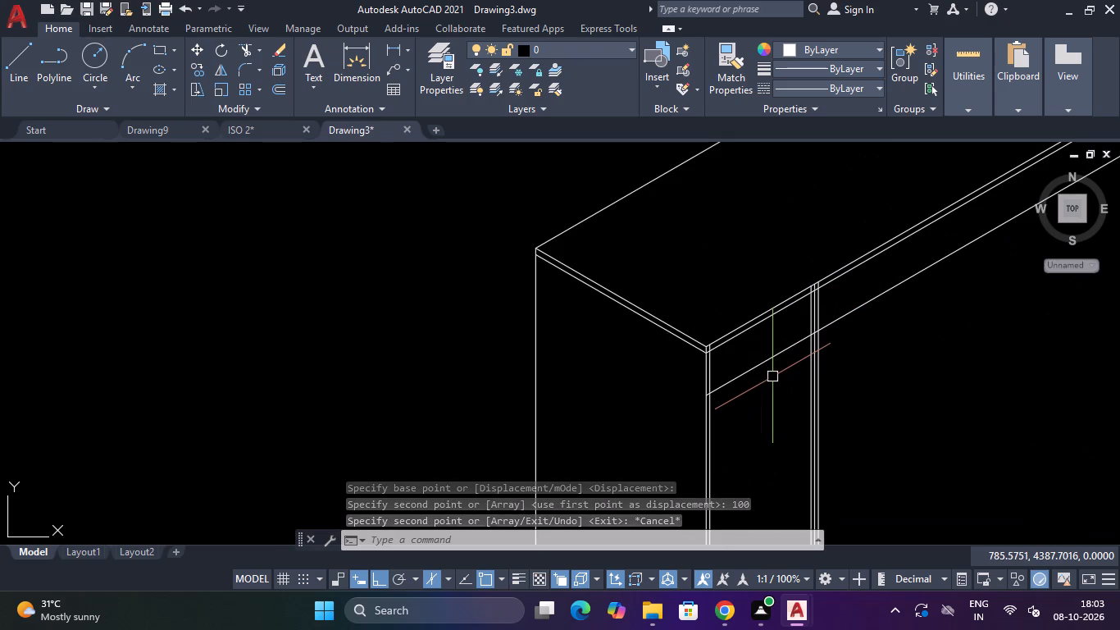
scroll(880, 336, "down", 2)
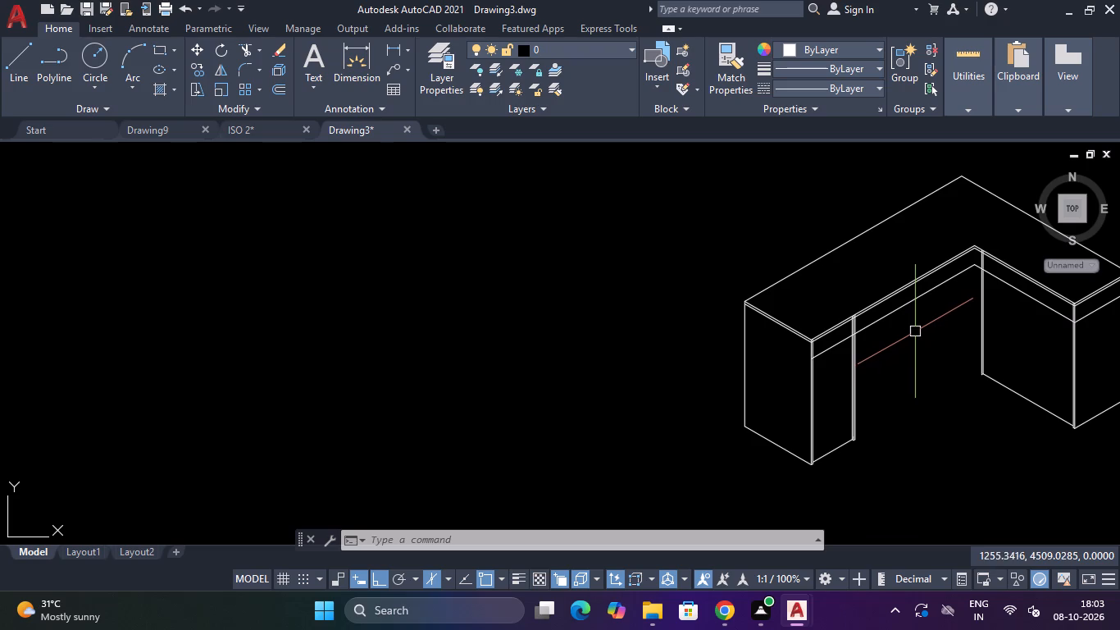
scroll(917, 331, "down", 3)
scroll(942, 295, "up", 3)
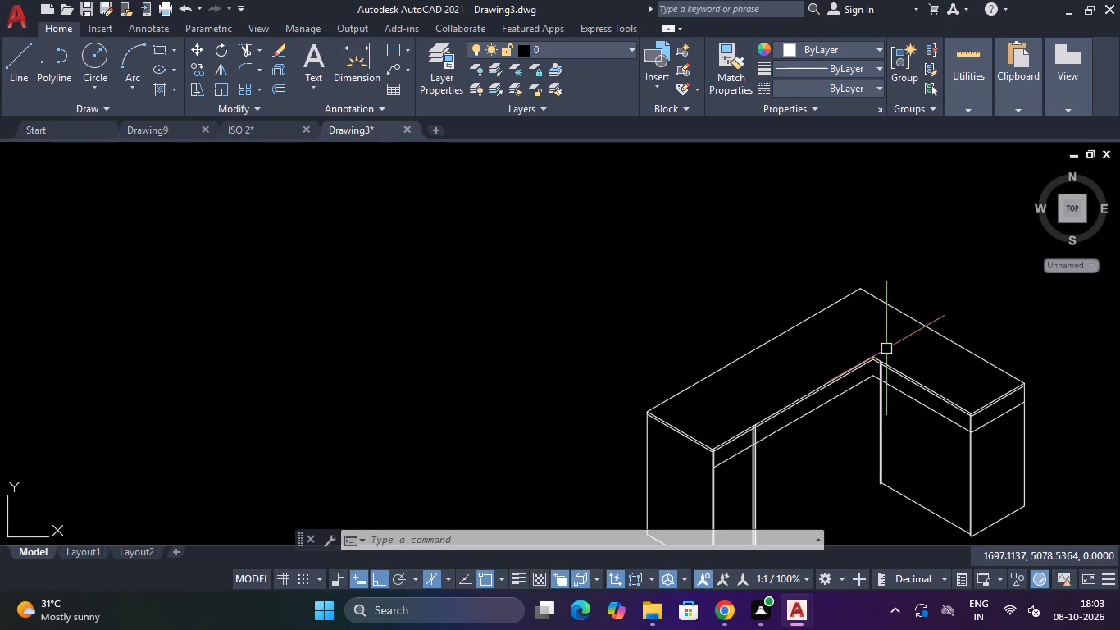
scroll(887, 348, "up", 1)
type("L")
key("space")
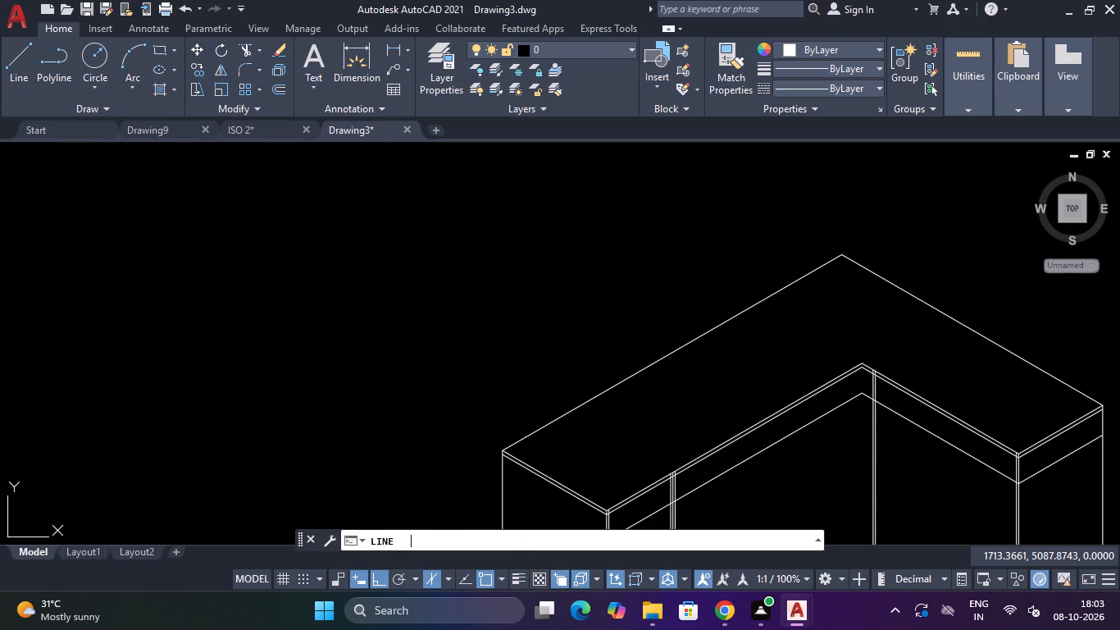
key("F5")
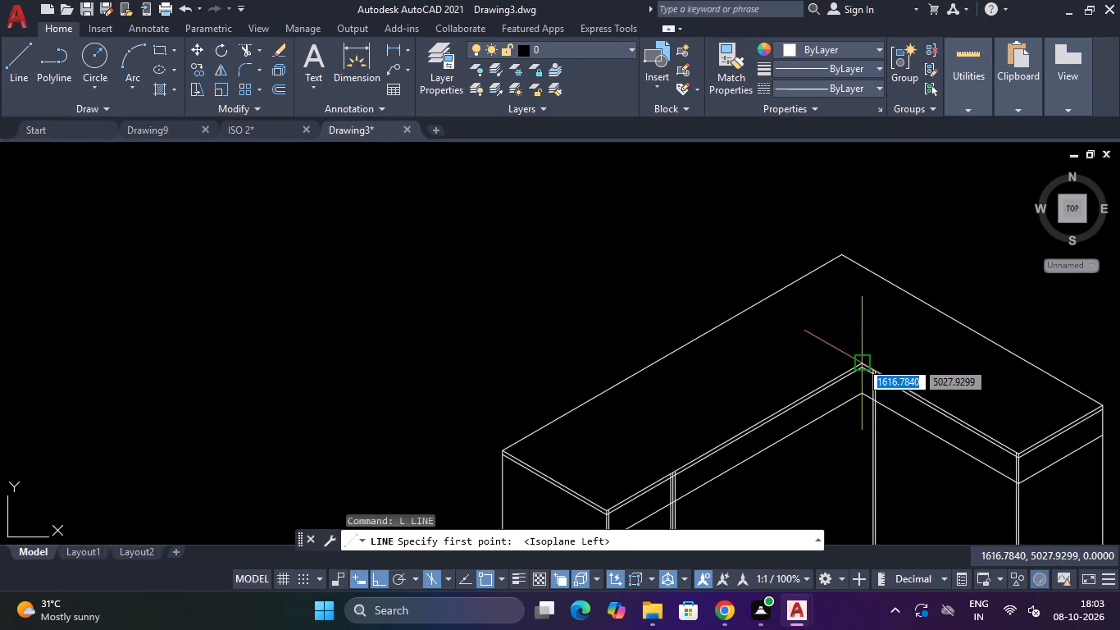
left_click(860, 361)
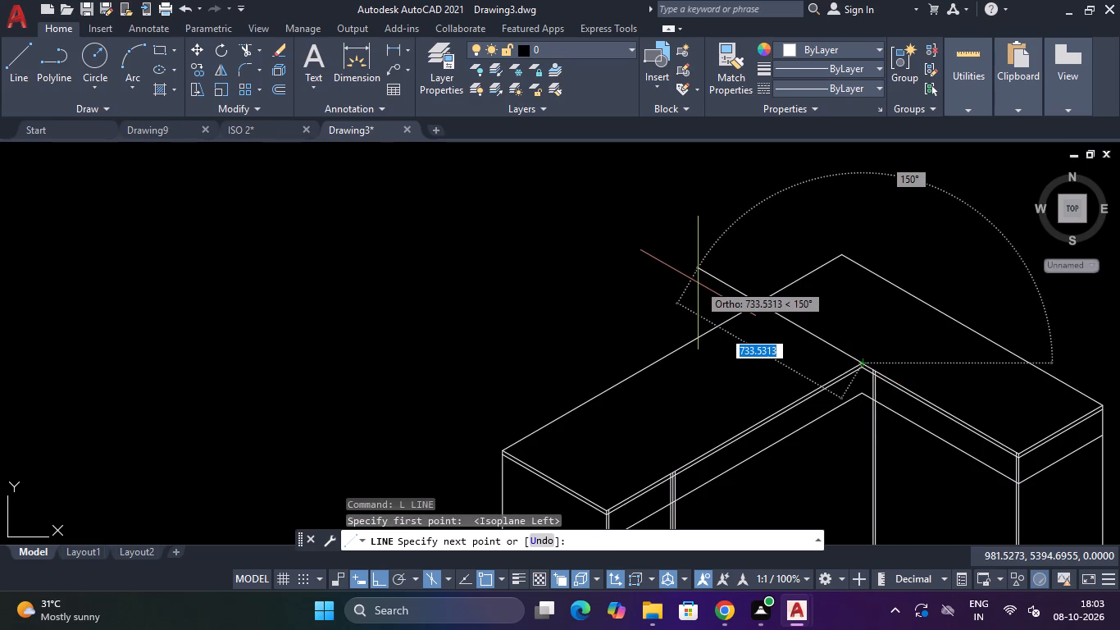
key("F5")
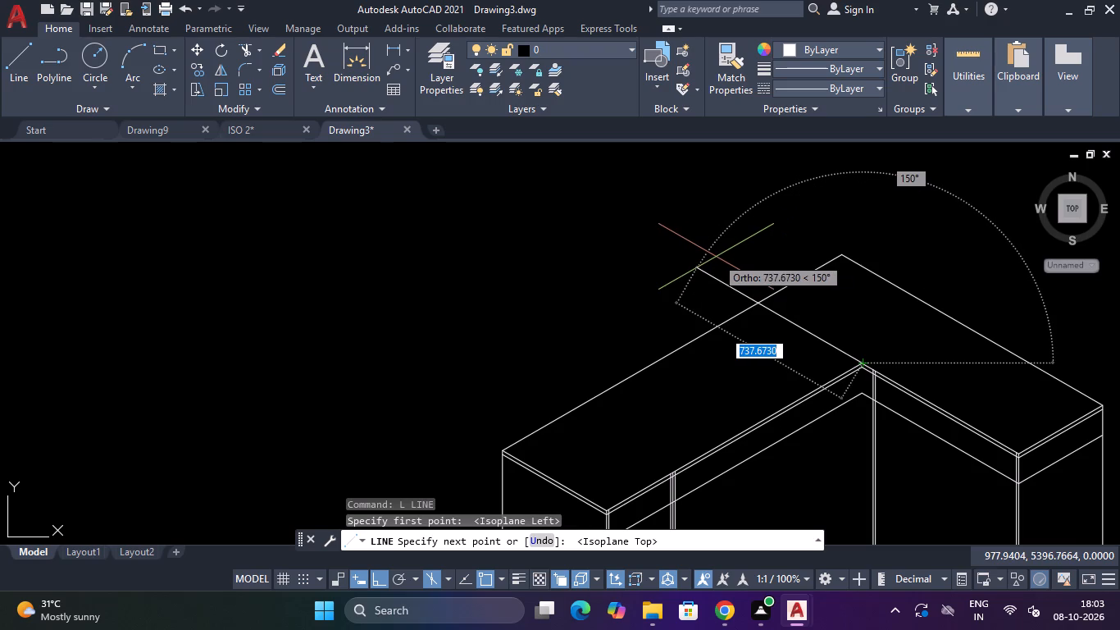
left_click(716, 257)
key("Escape")
Trim the new line's overhang beyond the top's long outer back edge.
type("TR")
key("Return")
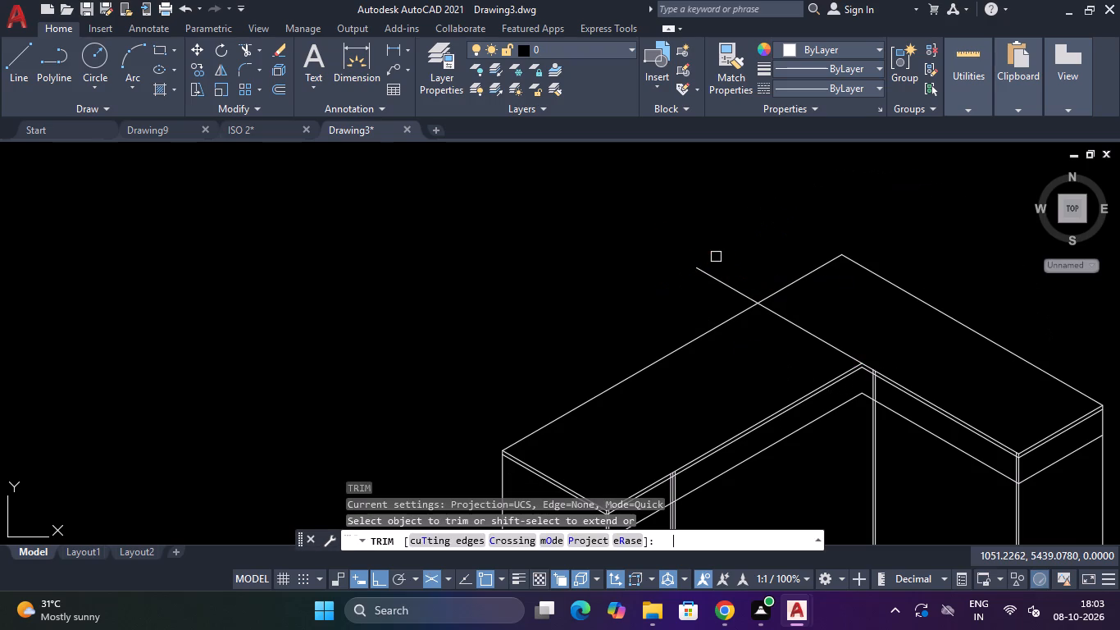
left_click(712, 273)
key("Escape")
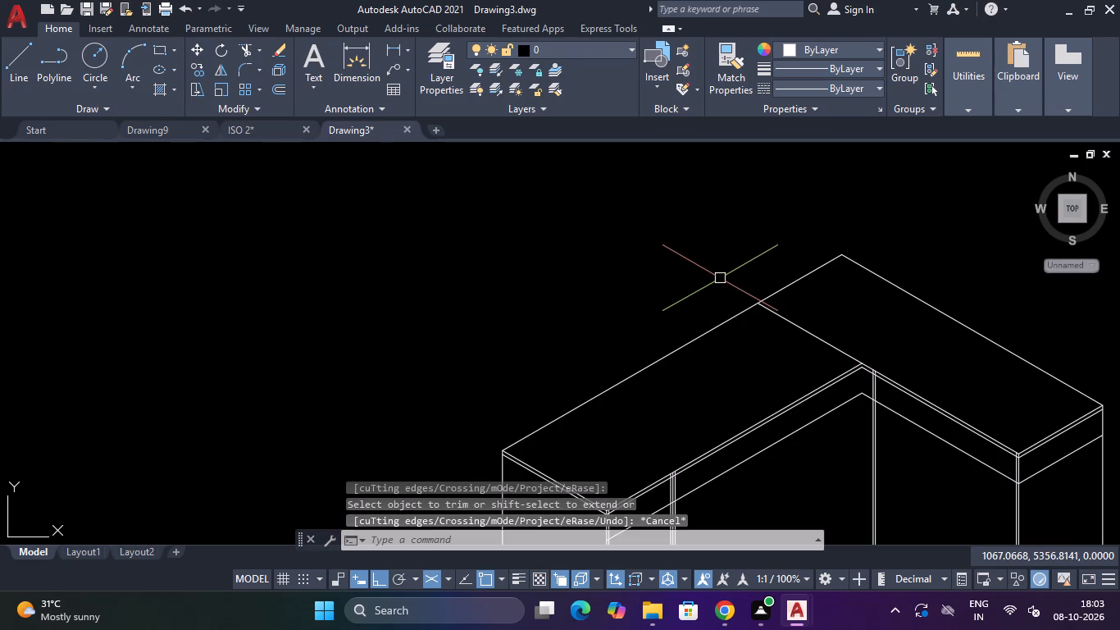
key("Escape")
key("Escape")
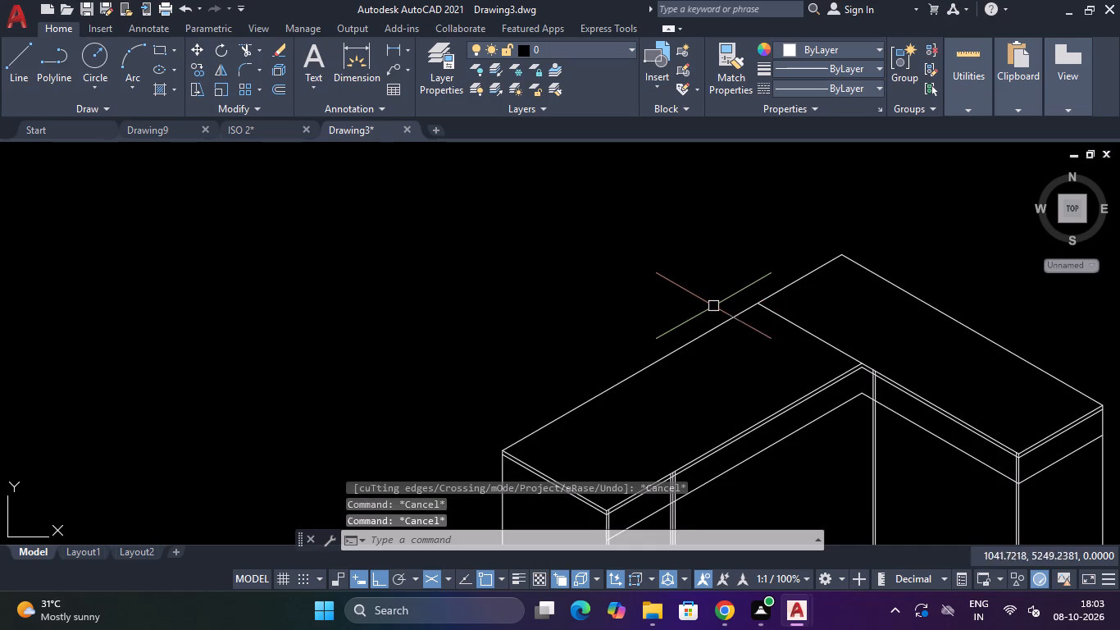
Trim the long leg's three inner panel verticals from the top's upper edge down to the line 100 below its underside.
scroll(660, 403, "down", 2)
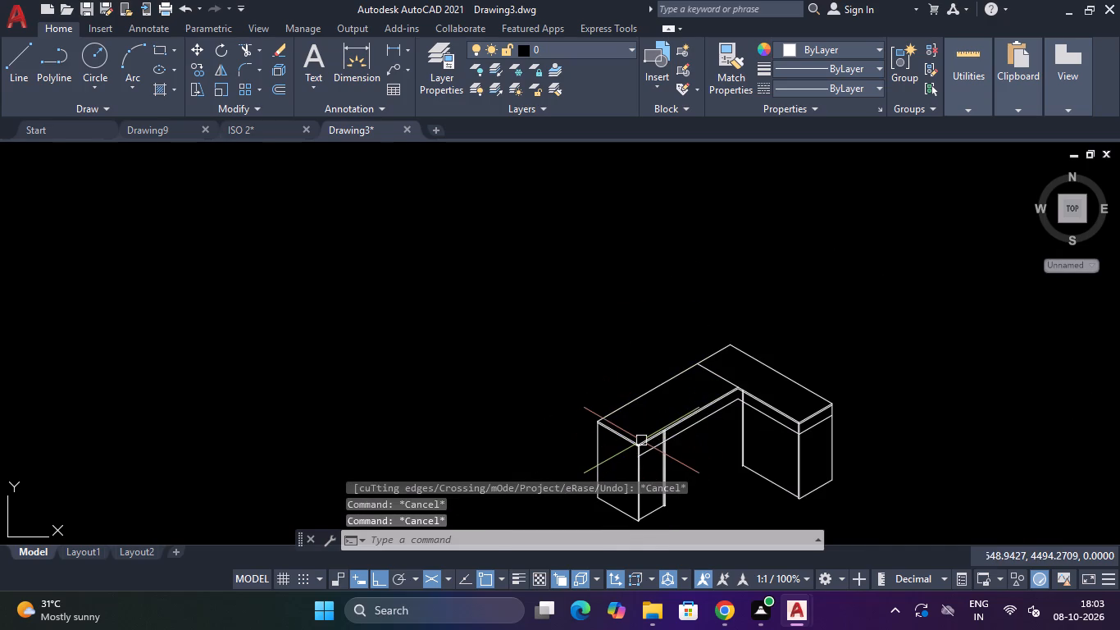
scroll(641, 441, "up", 4)
scroll(647, 383, "down", 3)
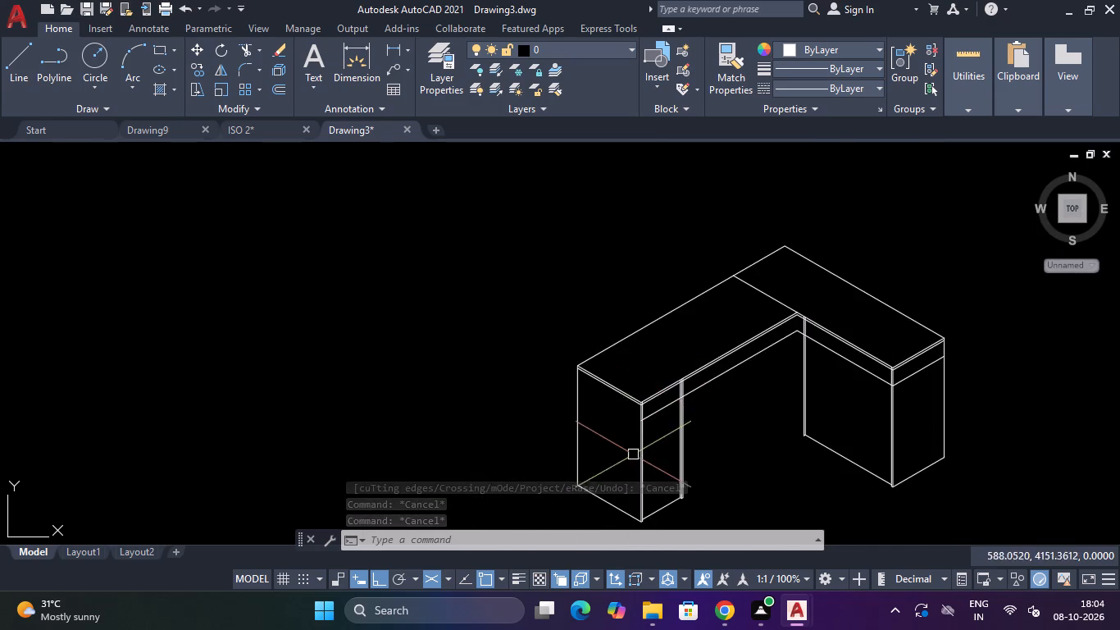
scroll(633, 454, "up", 3)
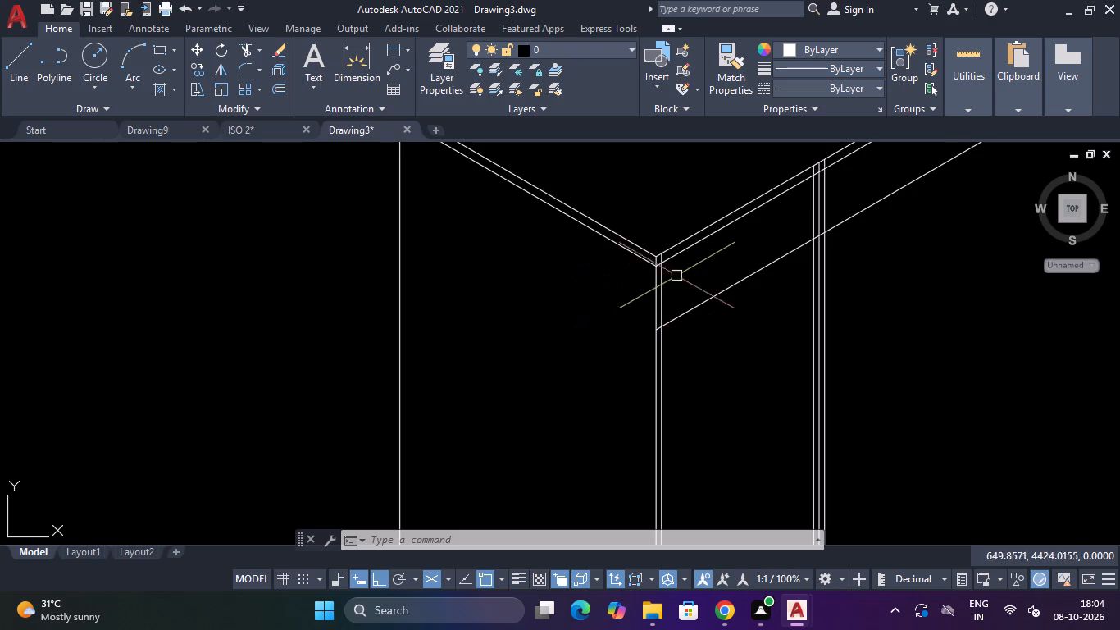
scroll(716, 258, "down", 1)
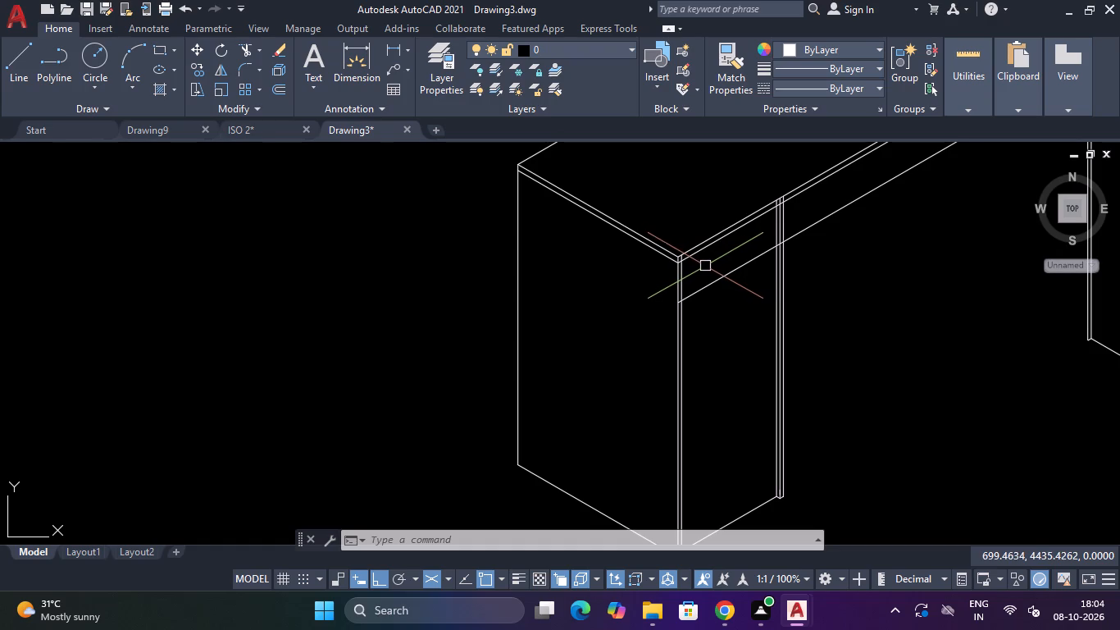
scroll(706, 270, "down", 2)
scroll(706, 270, "up", 2)
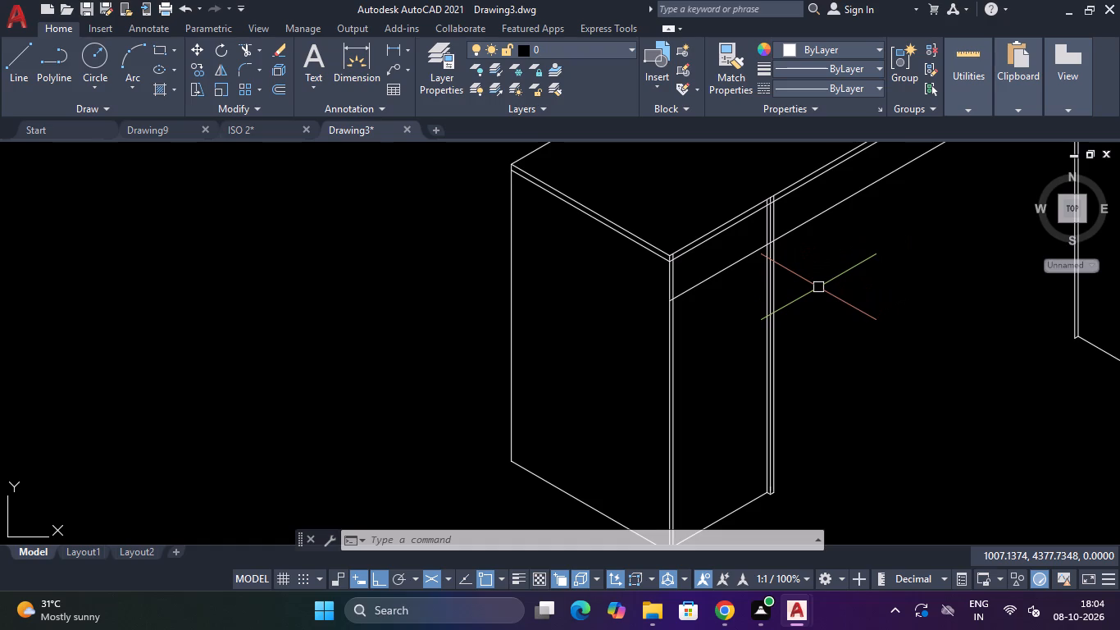
scroll(818, 287, "down", 2)
scroll(761, 239, "up", 3)
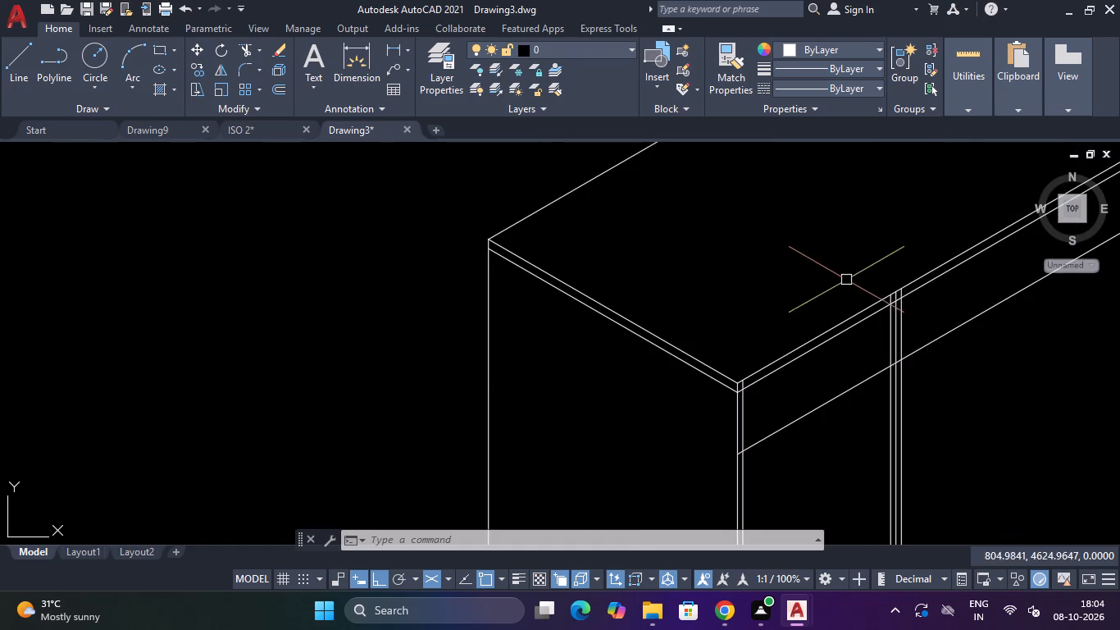
scroll(899, 304, "up", 2)
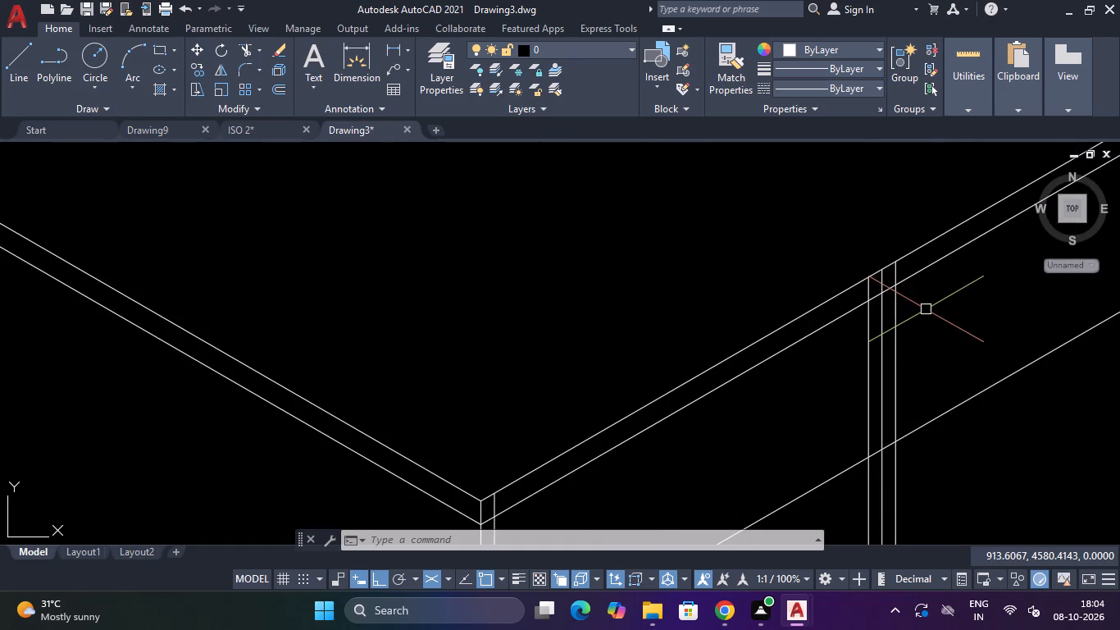
type("TR")
key("Return")
scroll(927, 255, "up", 2)
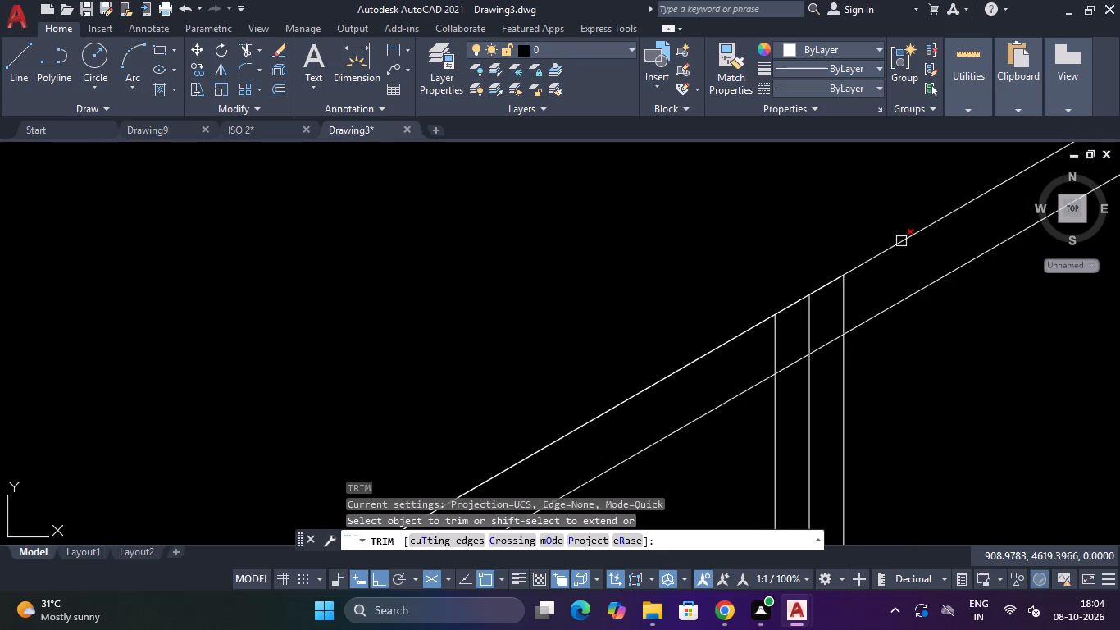
left_click(870, 285)
left_click(753, 349)
scroll(810, 338, "down", 3)
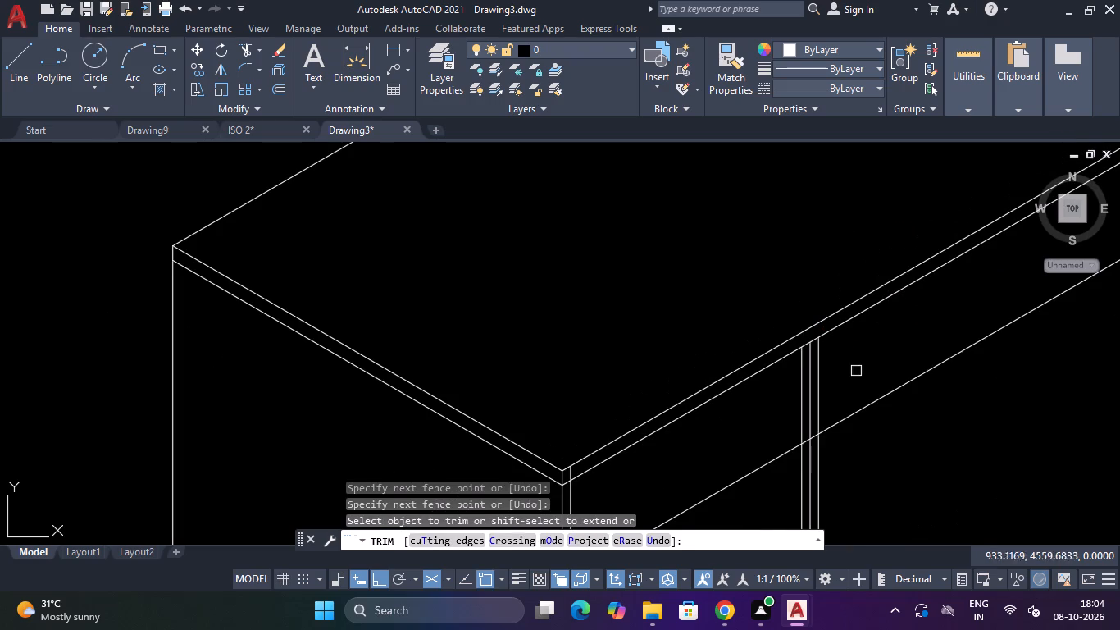
left_click(855, 368)
left_click(787, 394)
Trim the front panel edge's inner vertical within the top's thickness at the long leg's near corner.
scroll(787, 394, "down", 2)
scroll(691, 441, "up", 4)
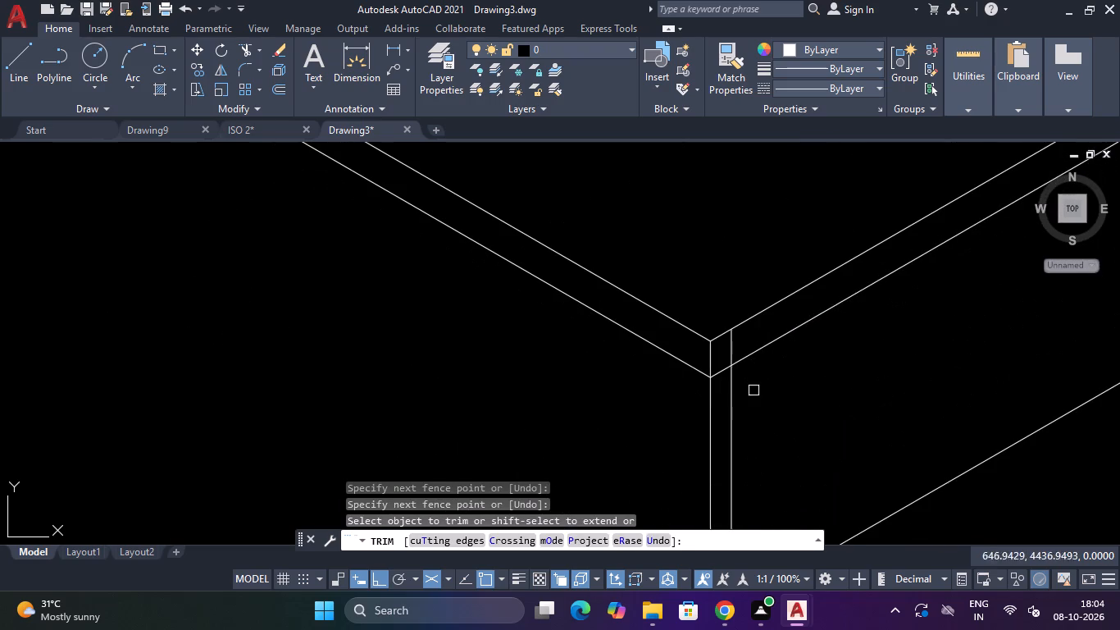
left_click(741, 340)
left_click(724, 344)
left_click(720, 346)
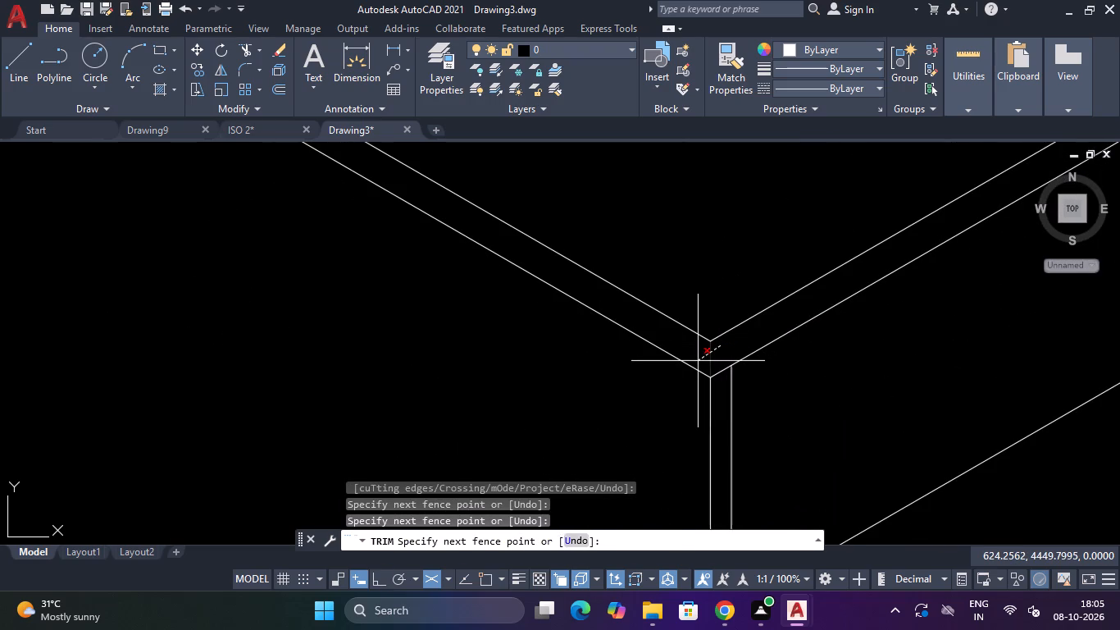
key("Escape")
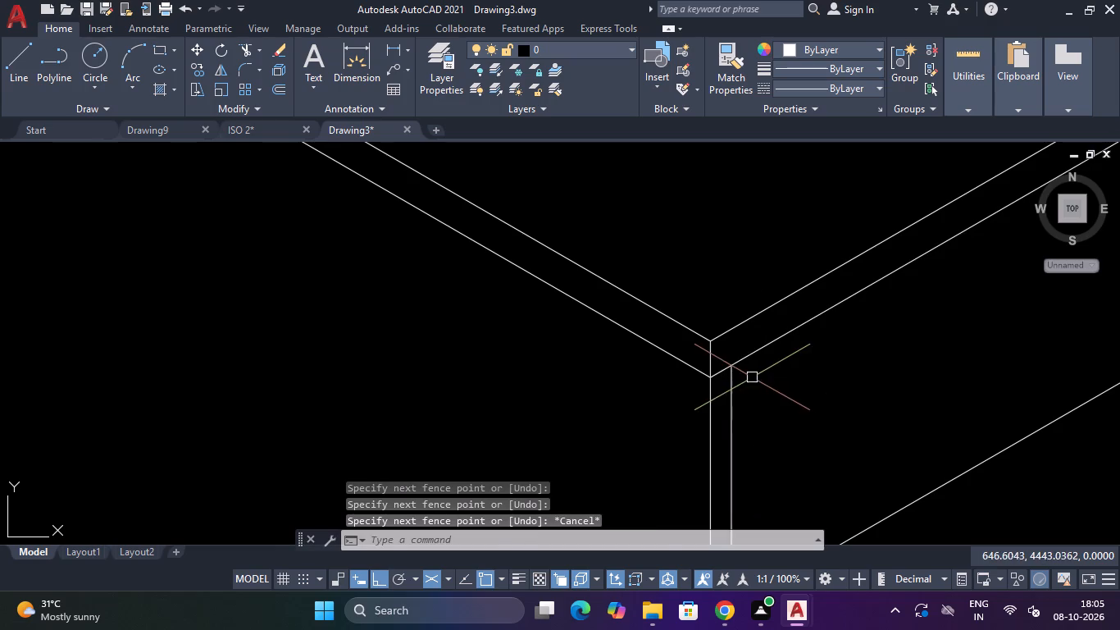
Trim away the inner vertical beside the long leg's near corner, below the top's underside.
left_click_drag(750, 378, 750, 387)
key("Escape")
key("space")
left_click(741, 407)
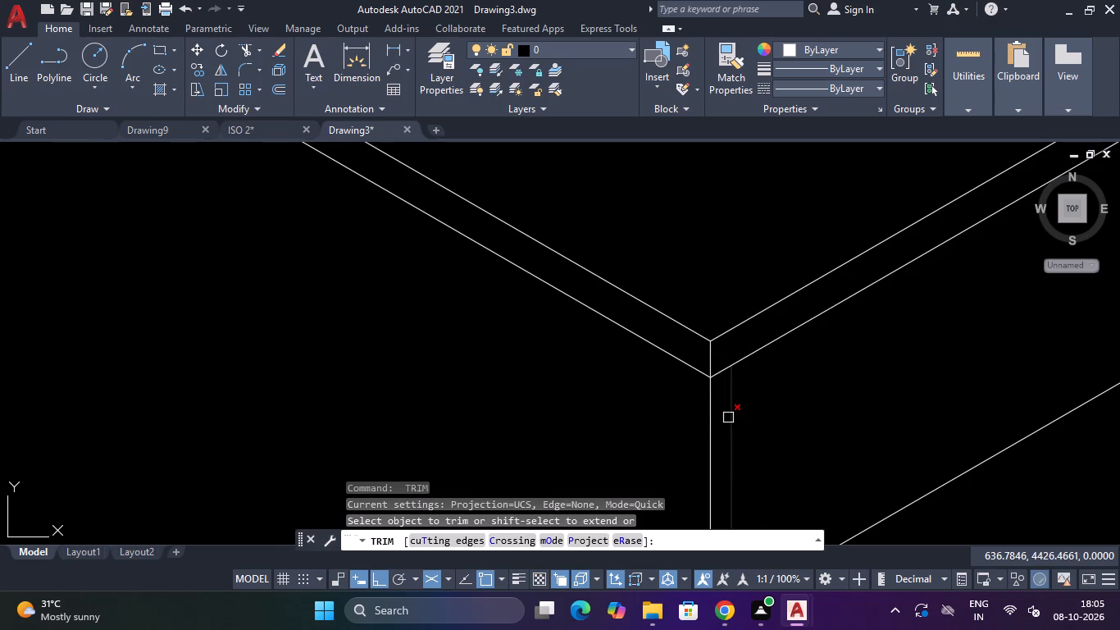
left_click(728, 418)
Trim the short leg's two rear inner panel verticals from the top's upper edge down to the apron's lower line.
scroll(840, 378, "down", 3)
scroll(908, 363, "down", 3)
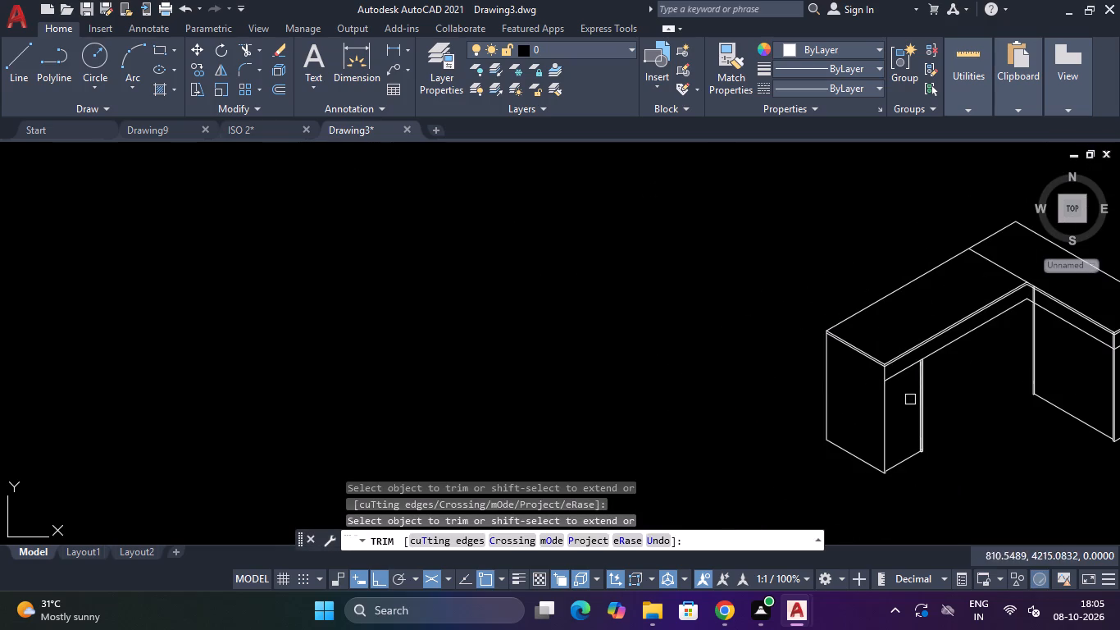
scroll(1118, 329, "up", 7)
scroll(1105, 339, "down", 3)
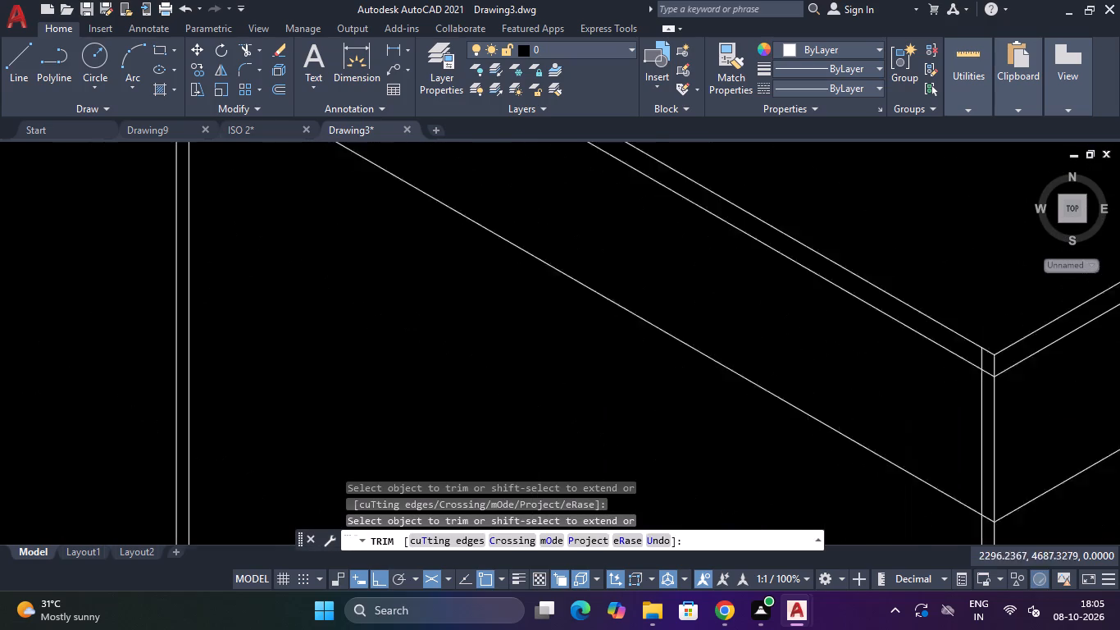
scroll(1072, 357, "up", 2)
scroll(1072, 357, "down", 3)
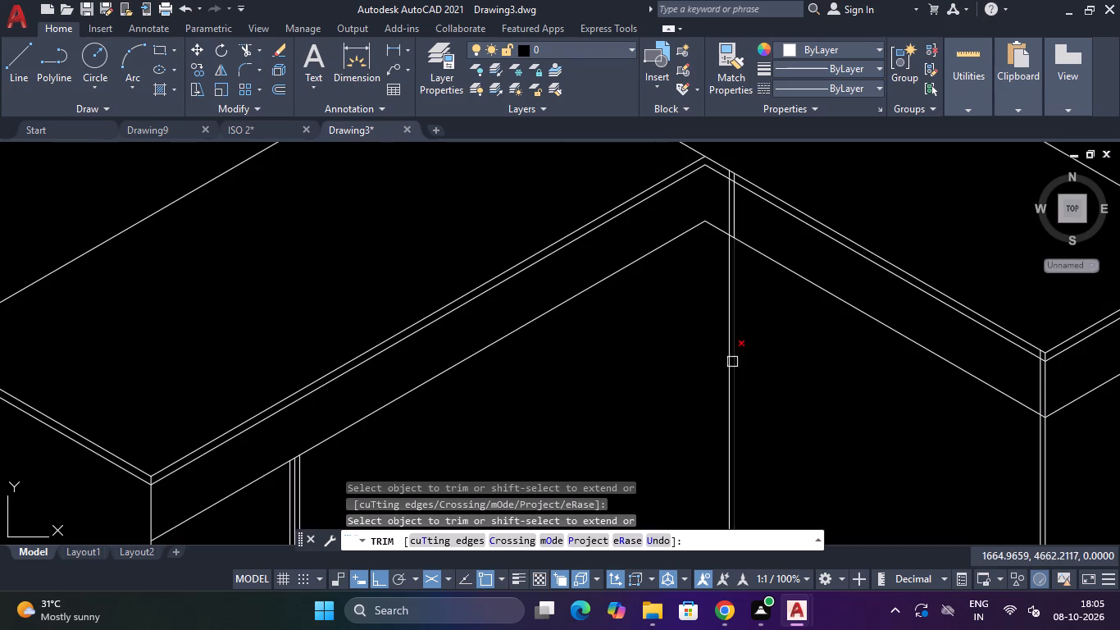
scroll(751, 203, "up", 2)
left_click(744, 203)
left_click(682, 211)
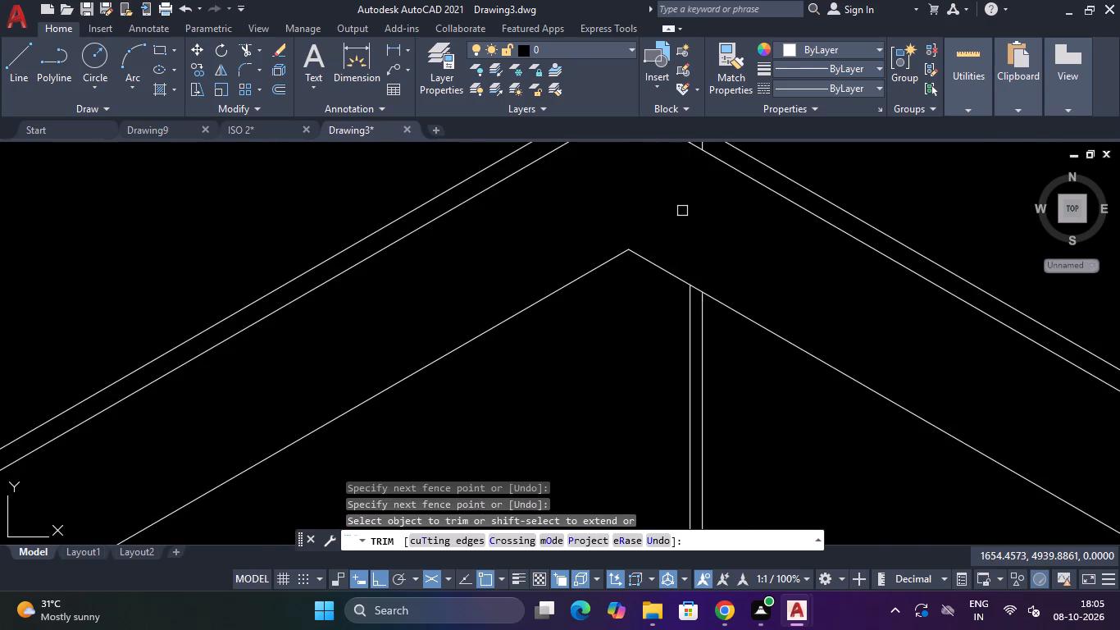
scroll(682, 211, "down", 3)
scroll(685, 188, "up", 5)
left_click(694, 268)
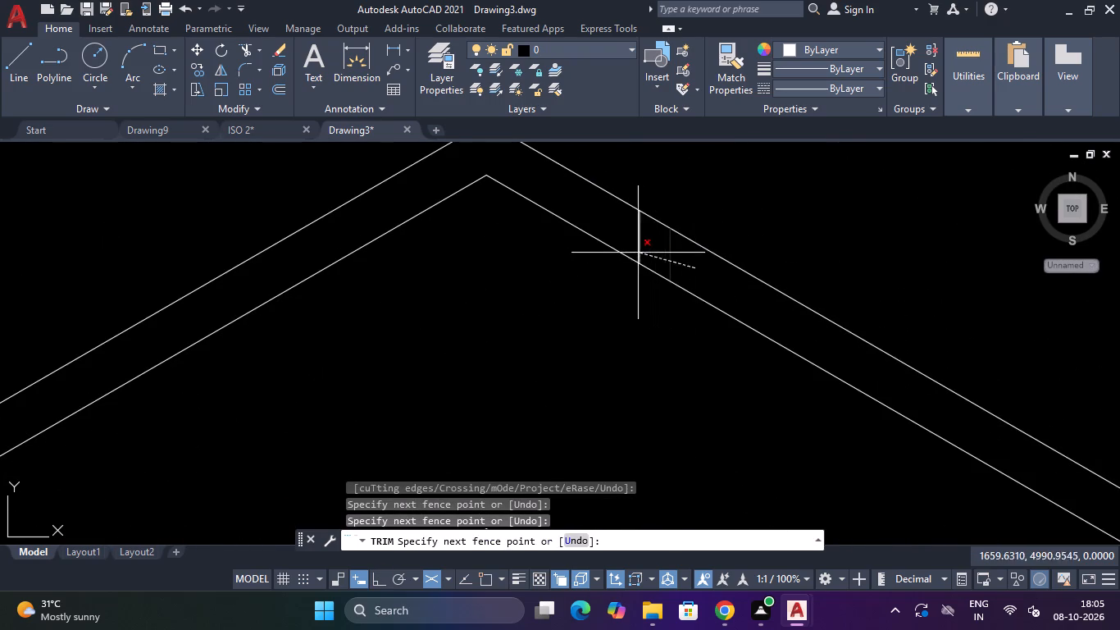
left_click(634, 244)
scroll(634, 244, "down", 4)
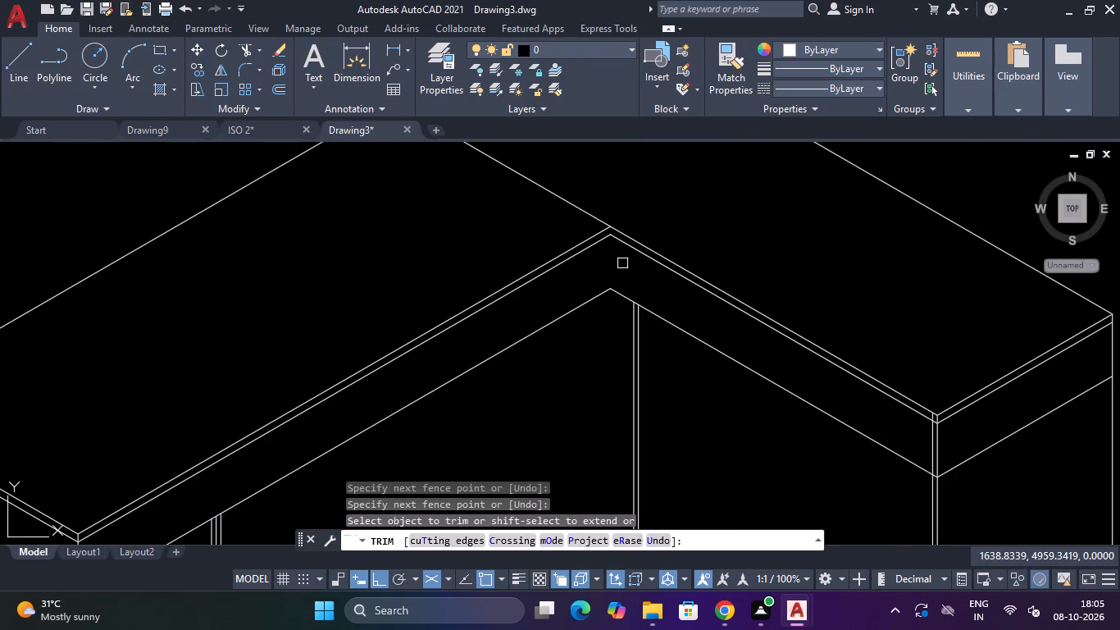
key("Escape")
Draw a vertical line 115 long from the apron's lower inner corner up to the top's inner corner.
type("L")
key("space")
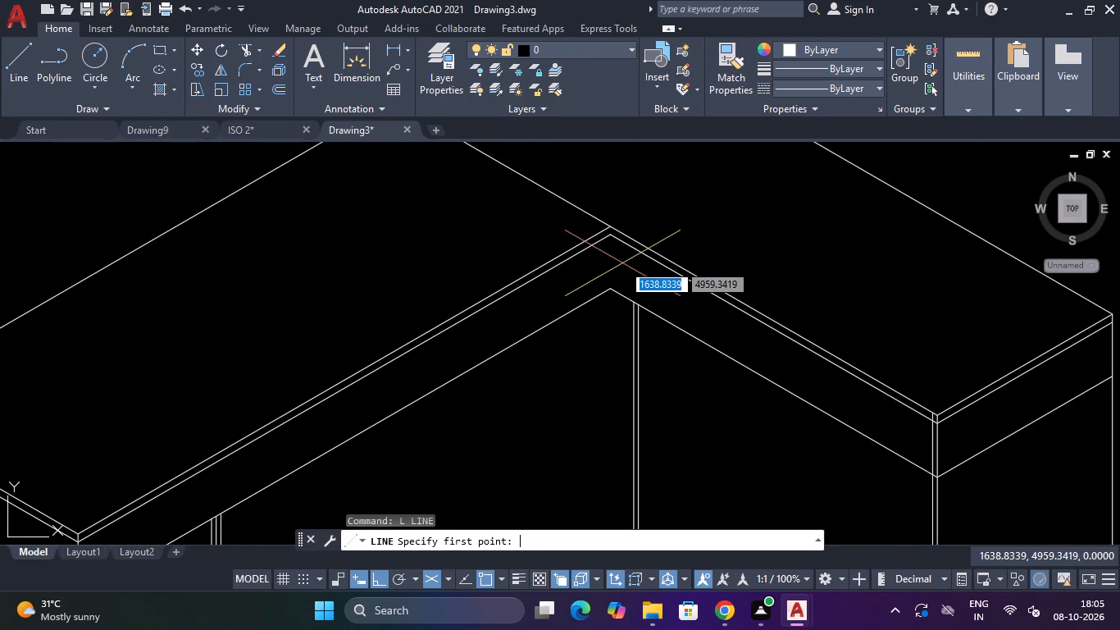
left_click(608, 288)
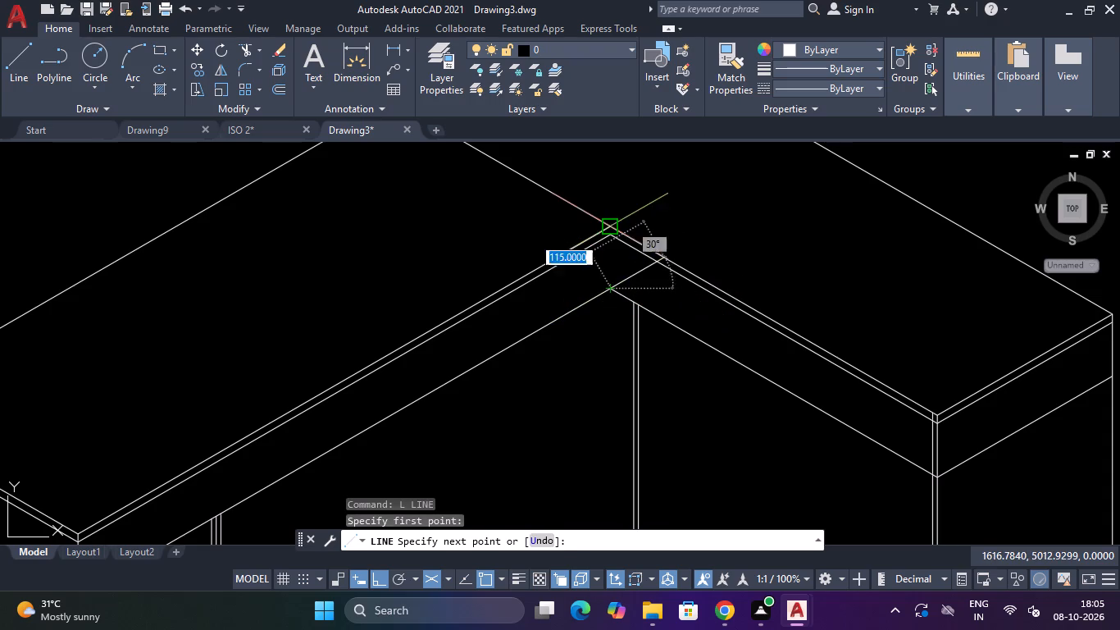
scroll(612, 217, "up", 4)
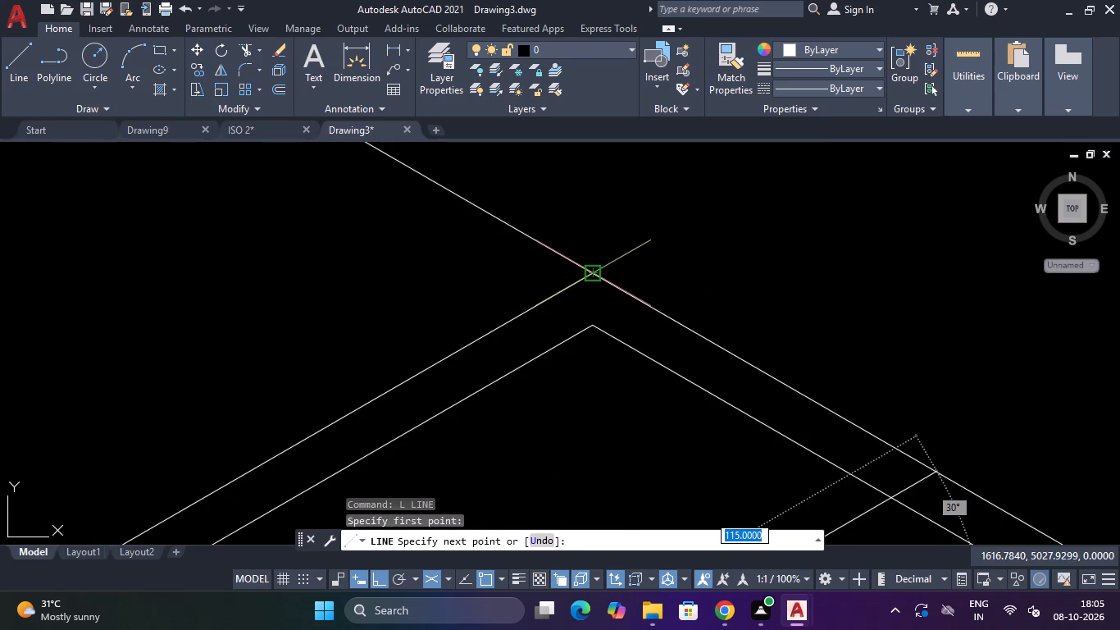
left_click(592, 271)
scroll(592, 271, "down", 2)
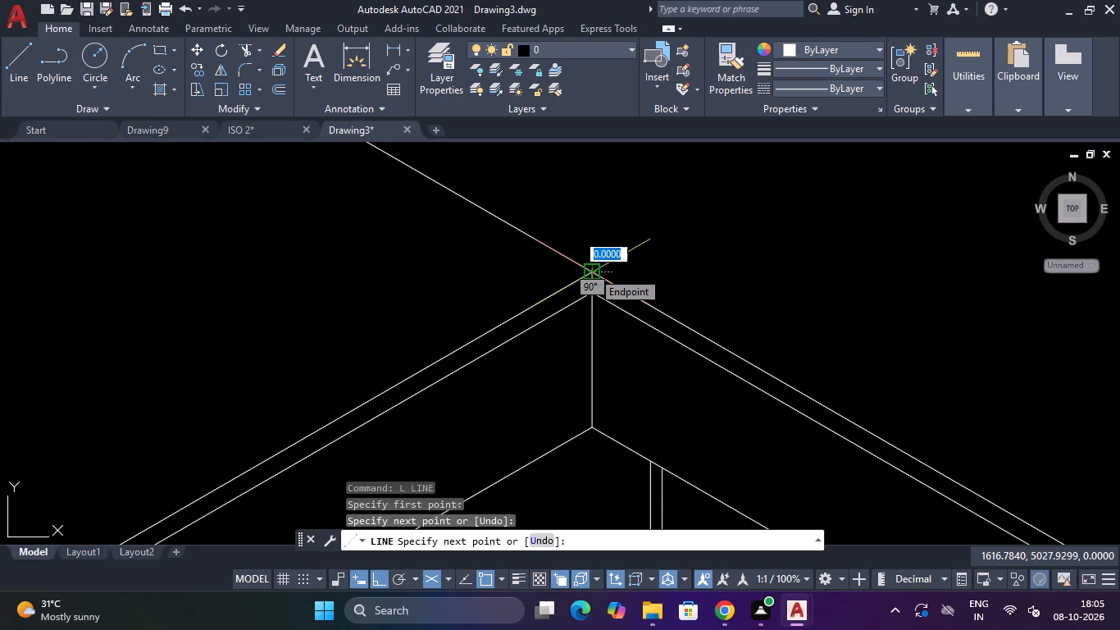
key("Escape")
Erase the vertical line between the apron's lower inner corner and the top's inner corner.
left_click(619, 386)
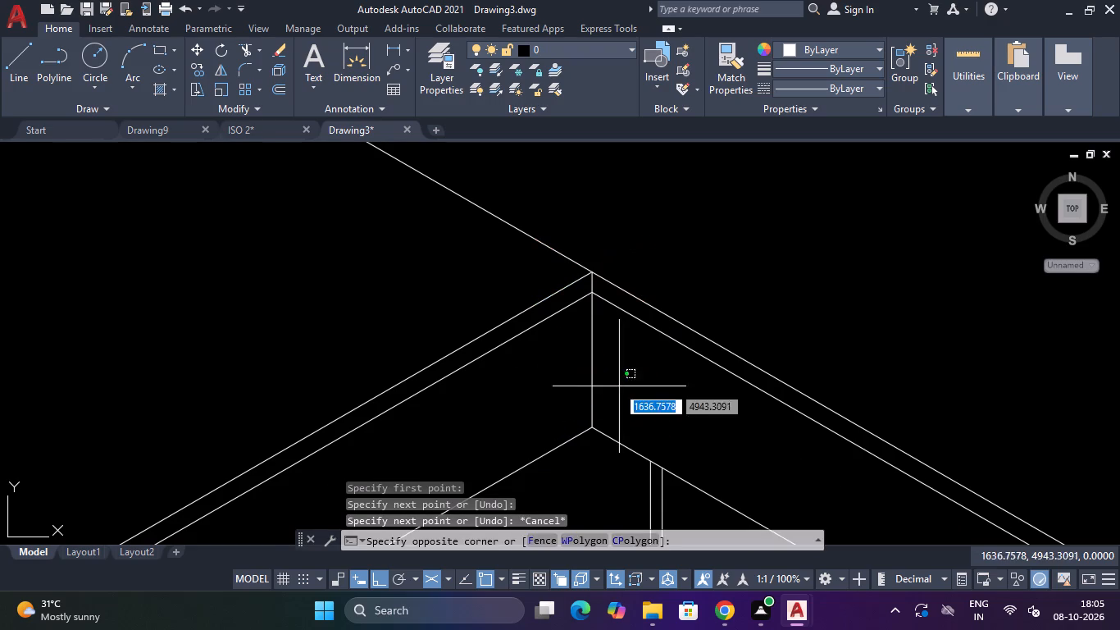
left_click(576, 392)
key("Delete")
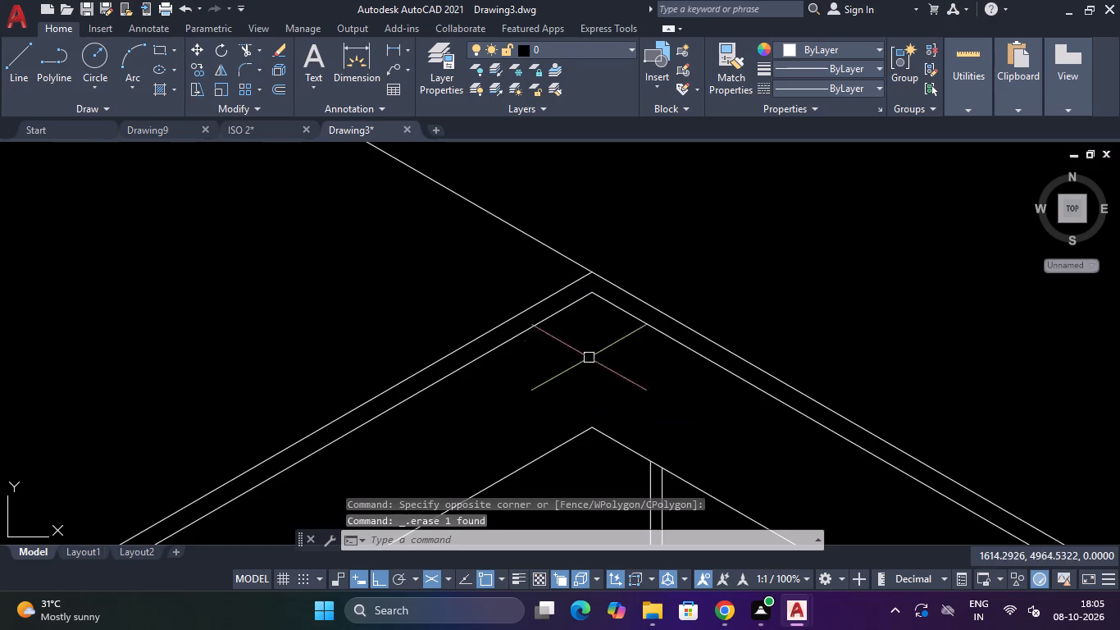
Draw a vertical line 15 long across the top's thickness at its inner corner.
scroll(612, 275, "up", 3)
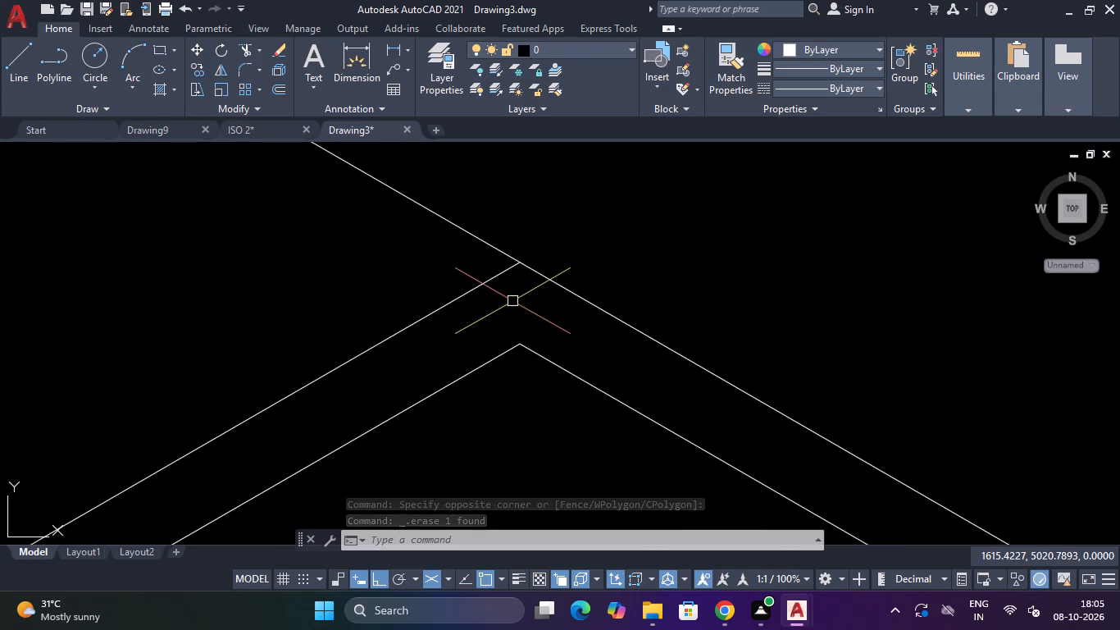
key("l")
key("space")
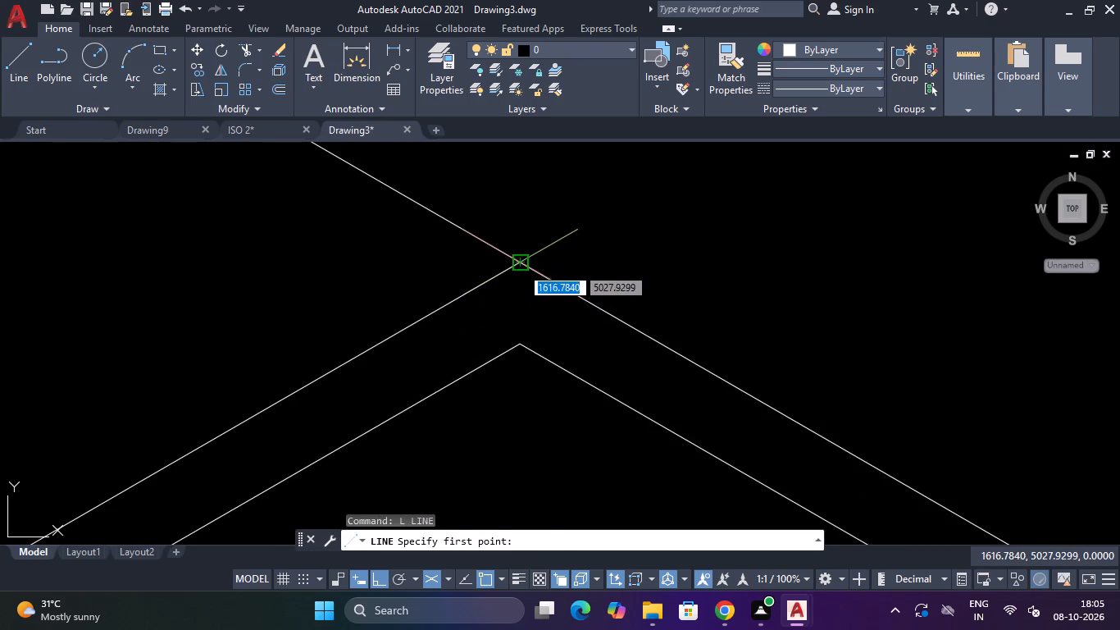
left_click(521, 267)
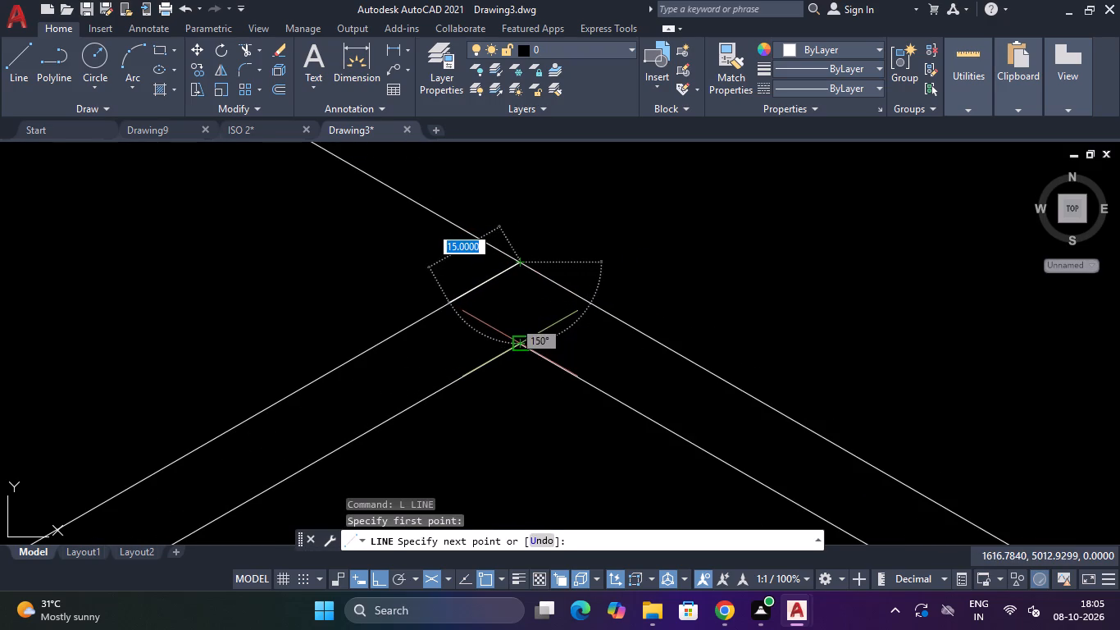
left_click(516, 345)
key("Escape")
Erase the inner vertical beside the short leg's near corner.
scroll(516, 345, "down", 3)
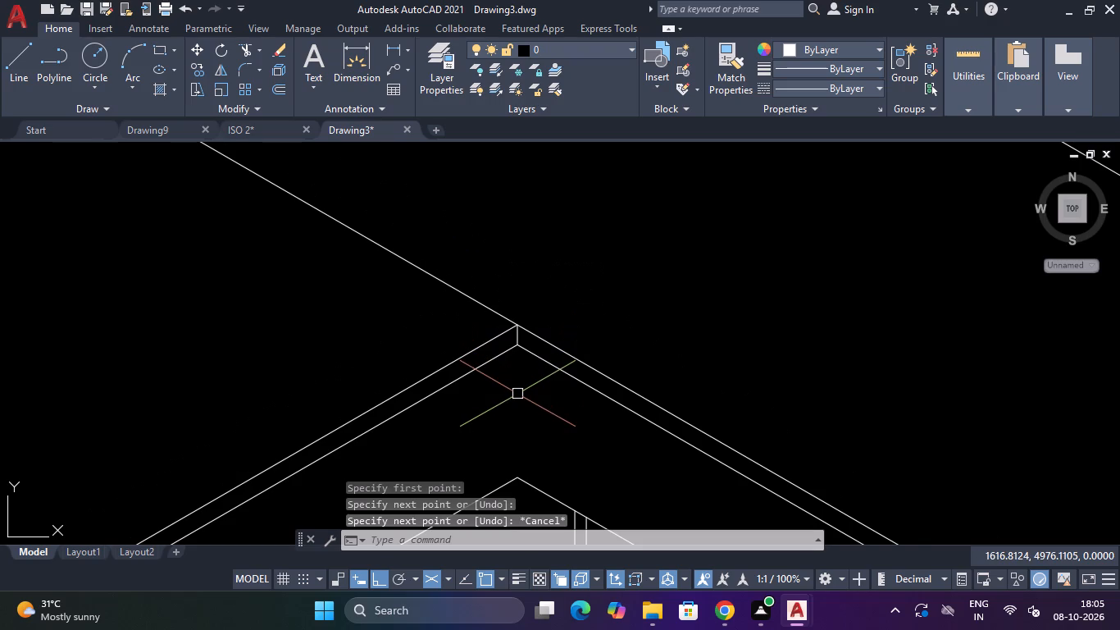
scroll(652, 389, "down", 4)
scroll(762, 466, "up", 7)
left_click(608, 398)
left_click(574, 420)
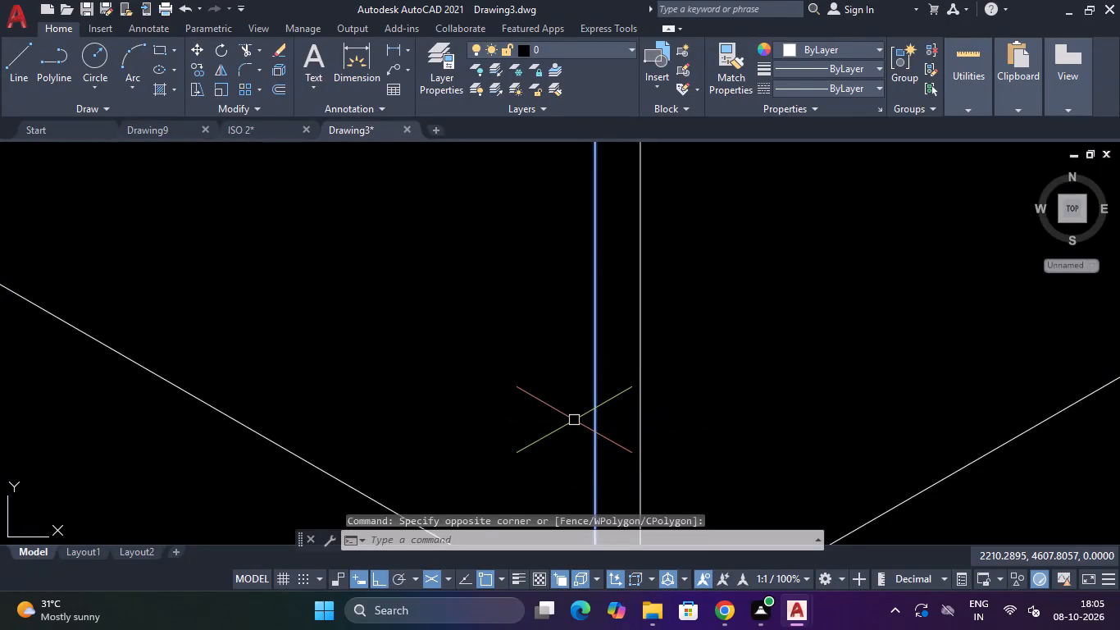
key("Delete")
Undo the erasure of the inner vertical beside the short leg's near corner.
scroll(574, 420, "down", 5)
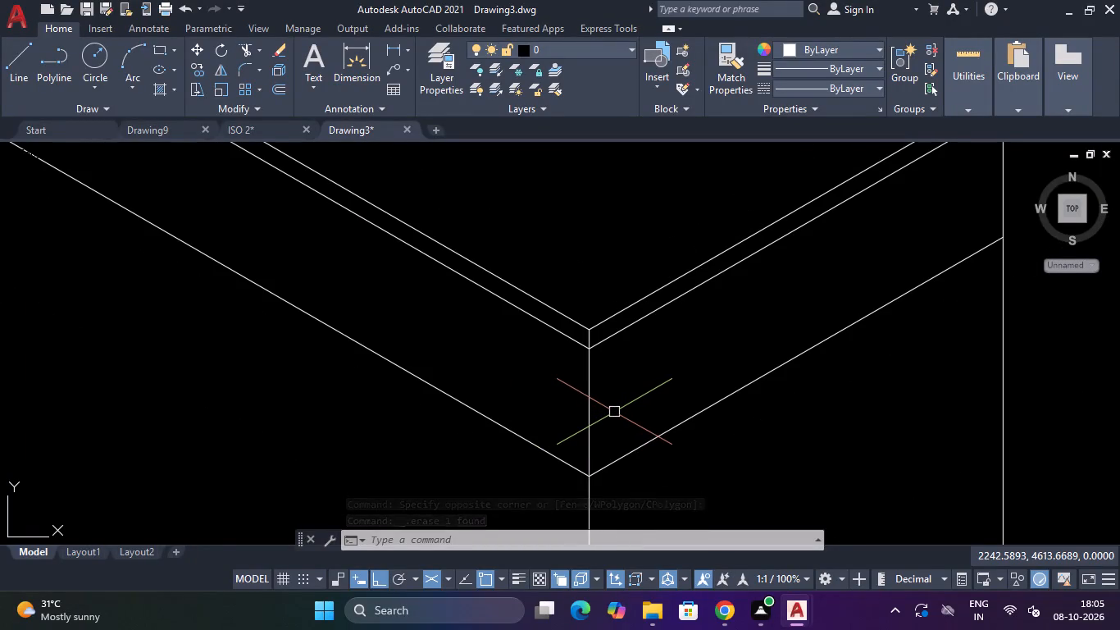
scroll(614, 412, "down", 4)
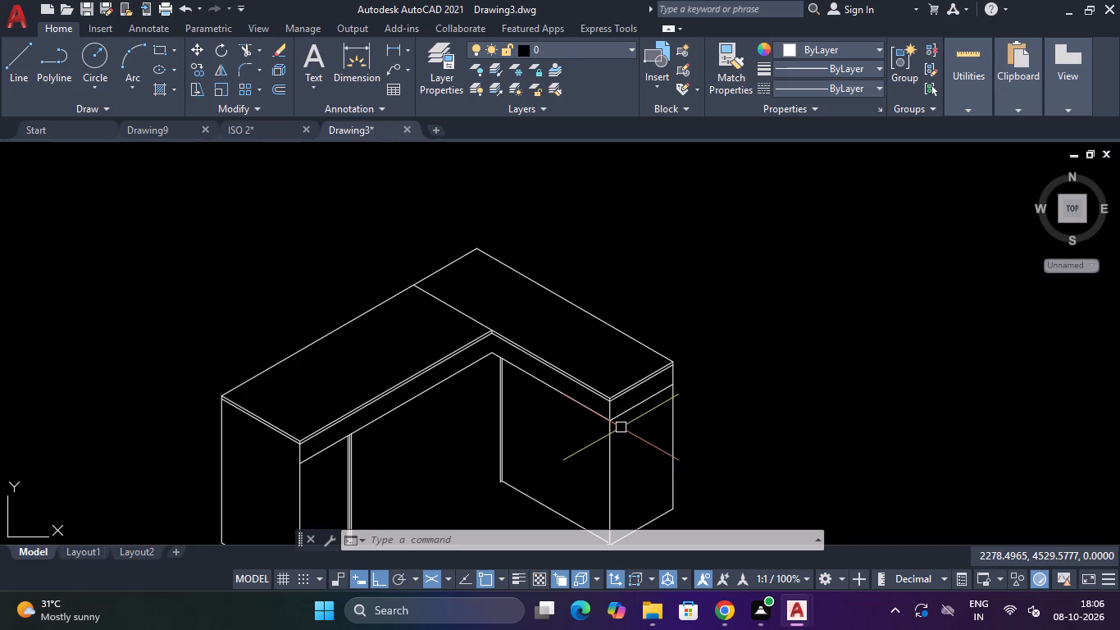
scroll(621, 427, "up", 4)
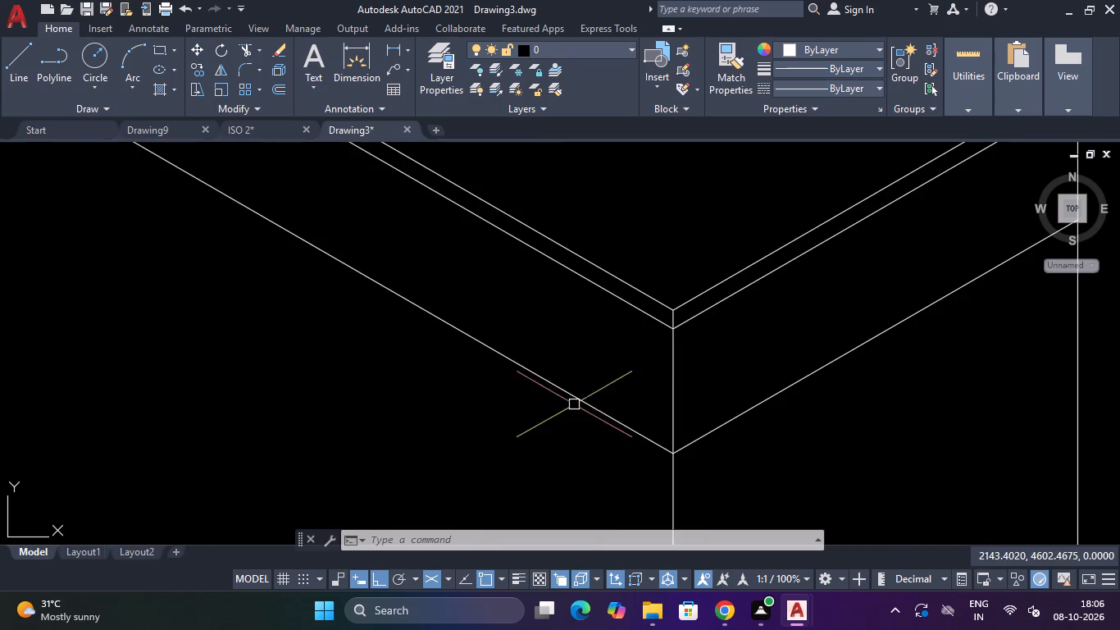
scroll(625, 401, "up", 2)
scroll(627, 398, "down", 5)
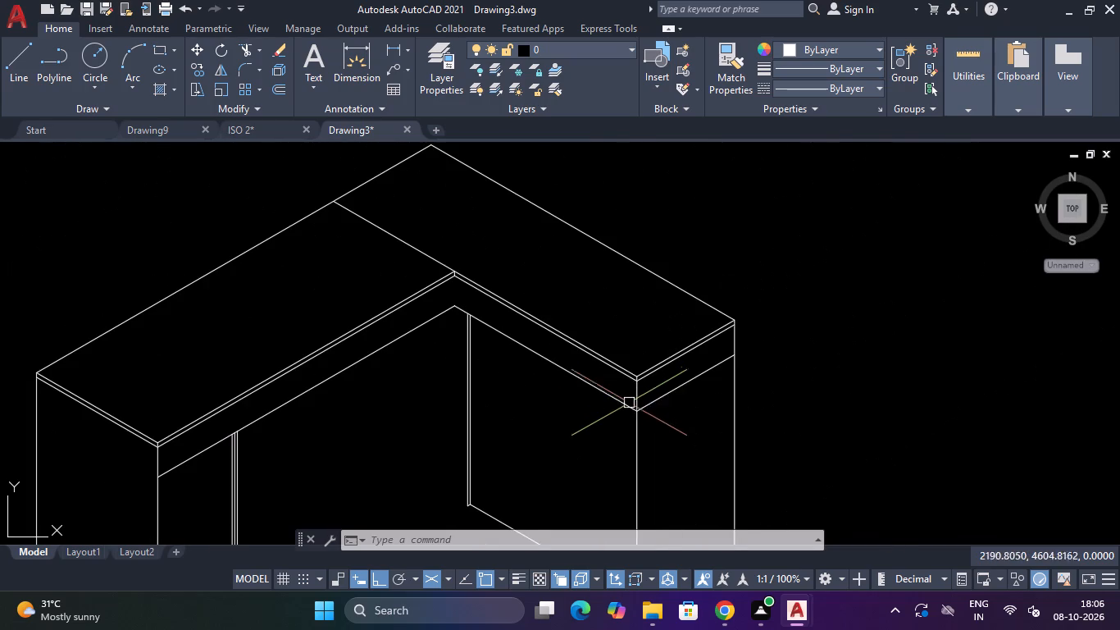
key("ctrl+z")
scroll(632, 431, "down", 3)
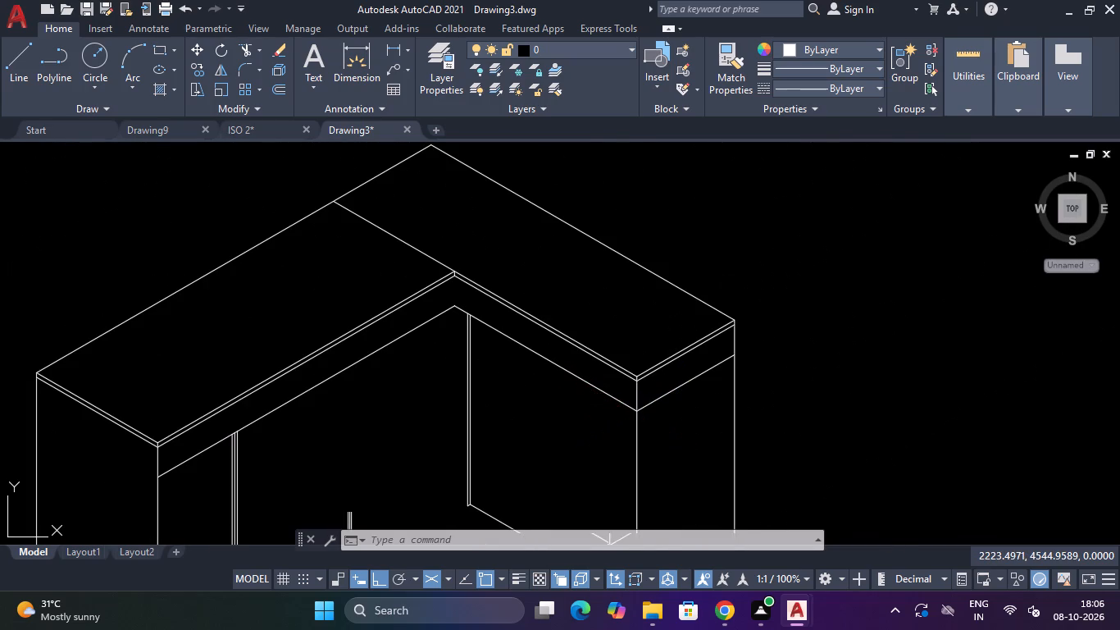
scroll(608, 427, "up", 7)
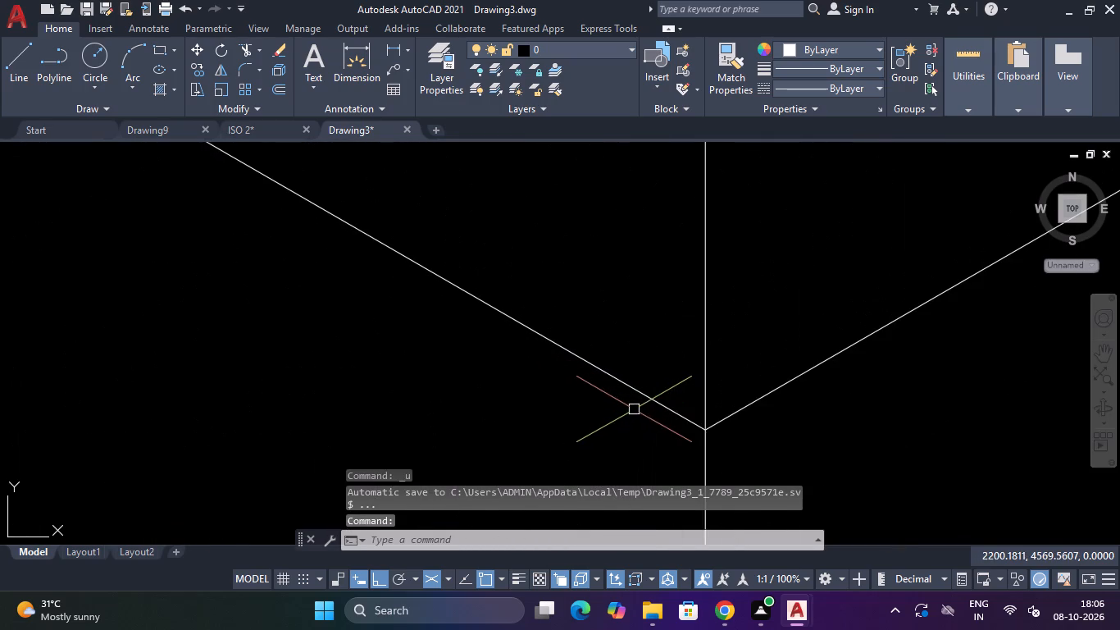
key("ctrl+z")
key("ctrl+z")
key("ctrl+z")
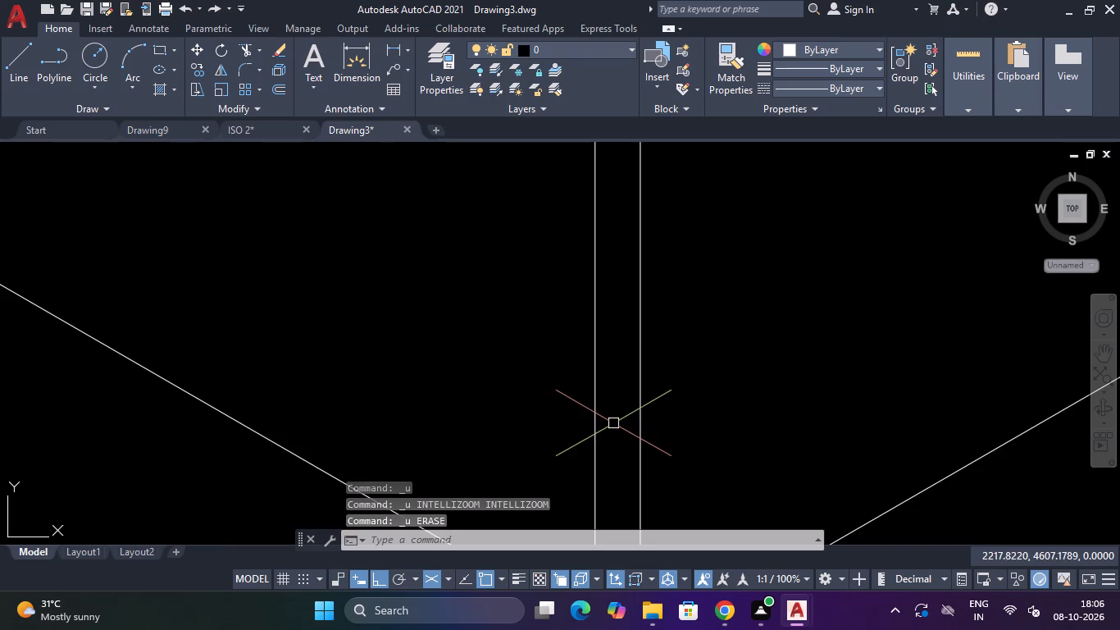
Trim the front panel edge's inner vertical within the top's thickness at the short leg's near corner.
scroll(616, 418, "down", 4)
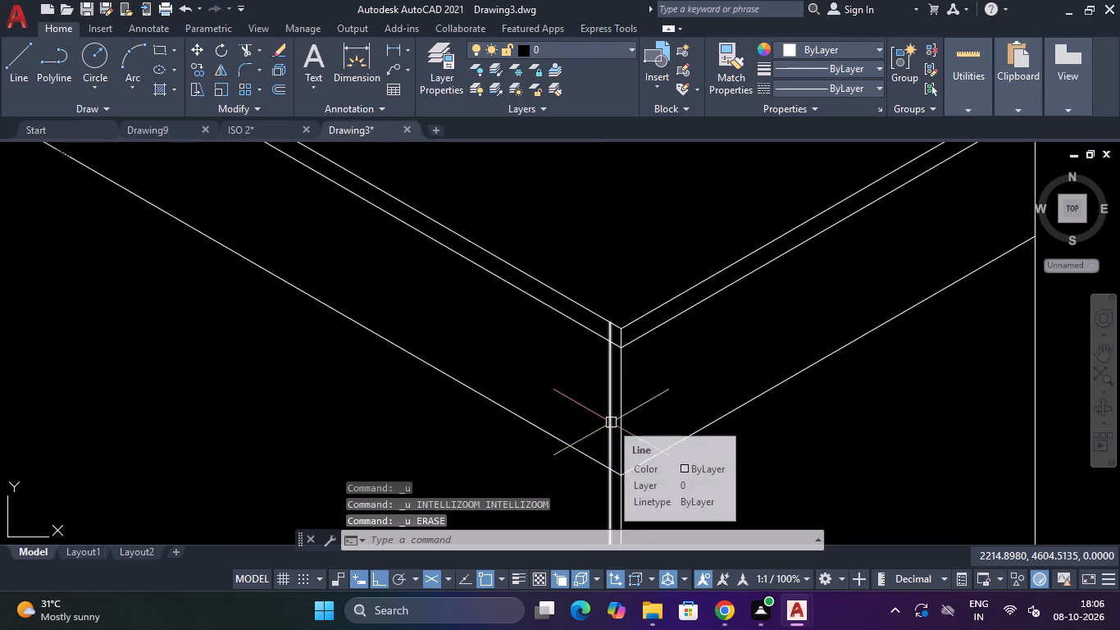
scroll(610, 422, "down", 3)
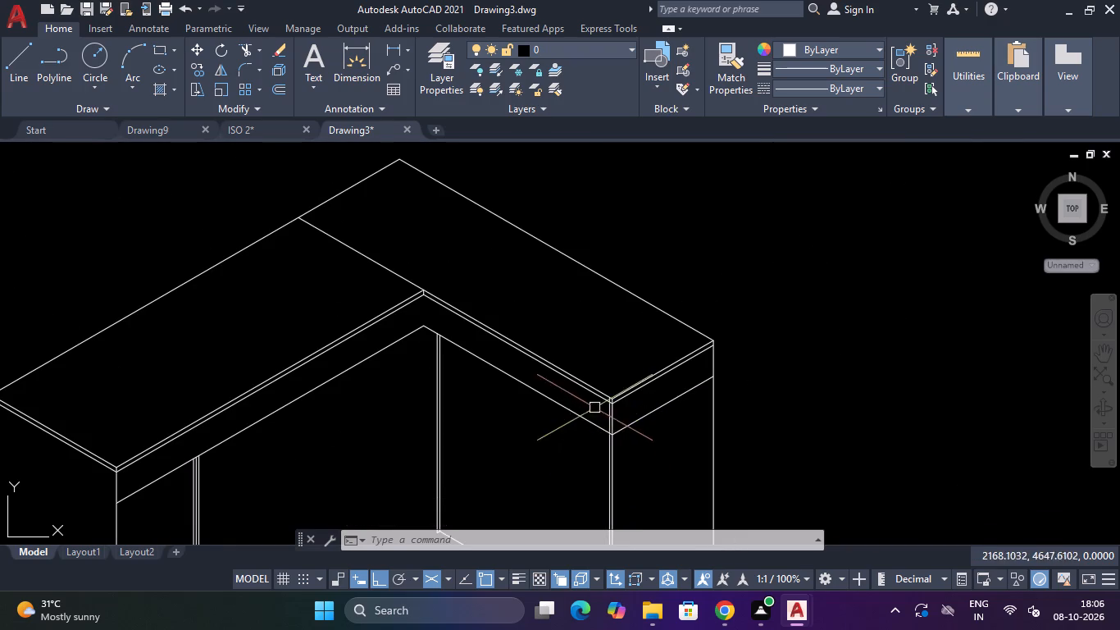
scroll(594, 408, "up", 3)
type("TR")
key("space")
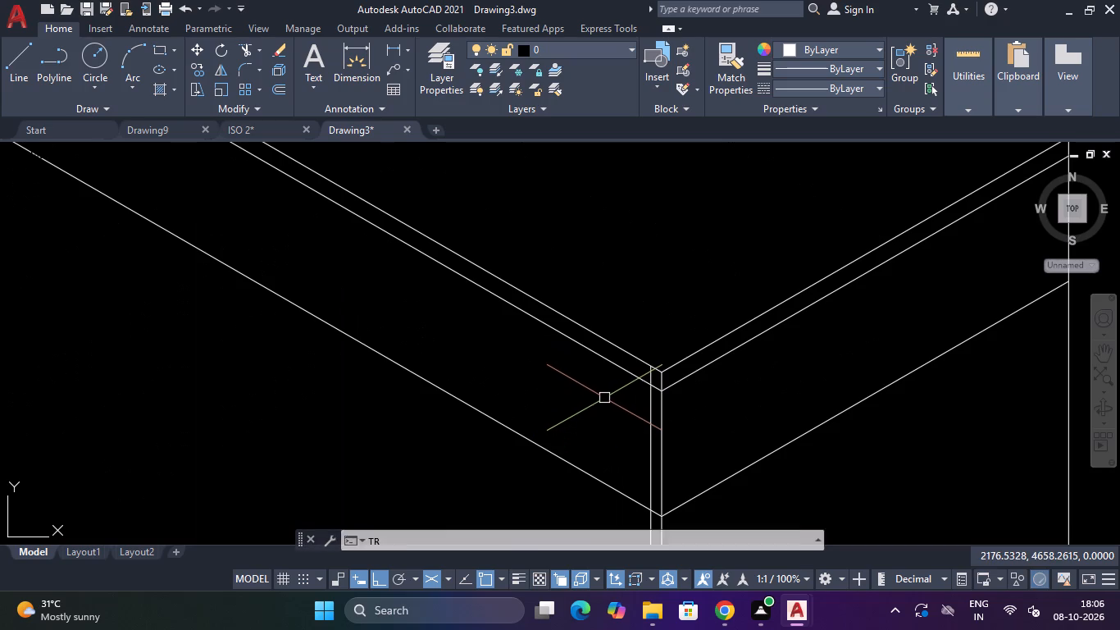
scroll(630, 388, "up", 4)
left_click(729, 312)
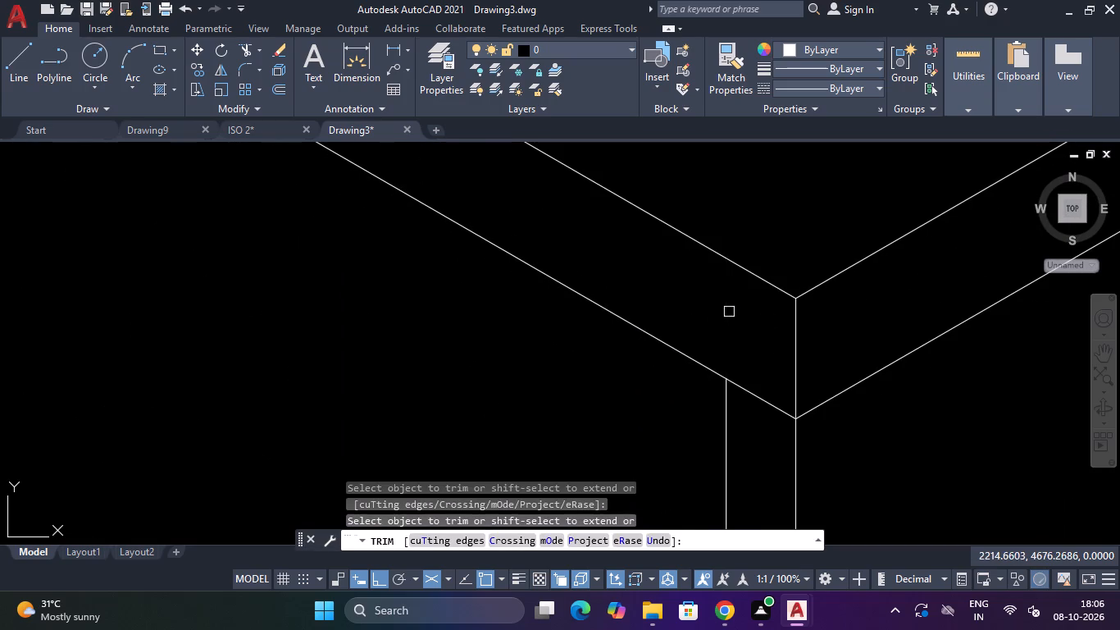
scroll(729, 312, "down", 5)
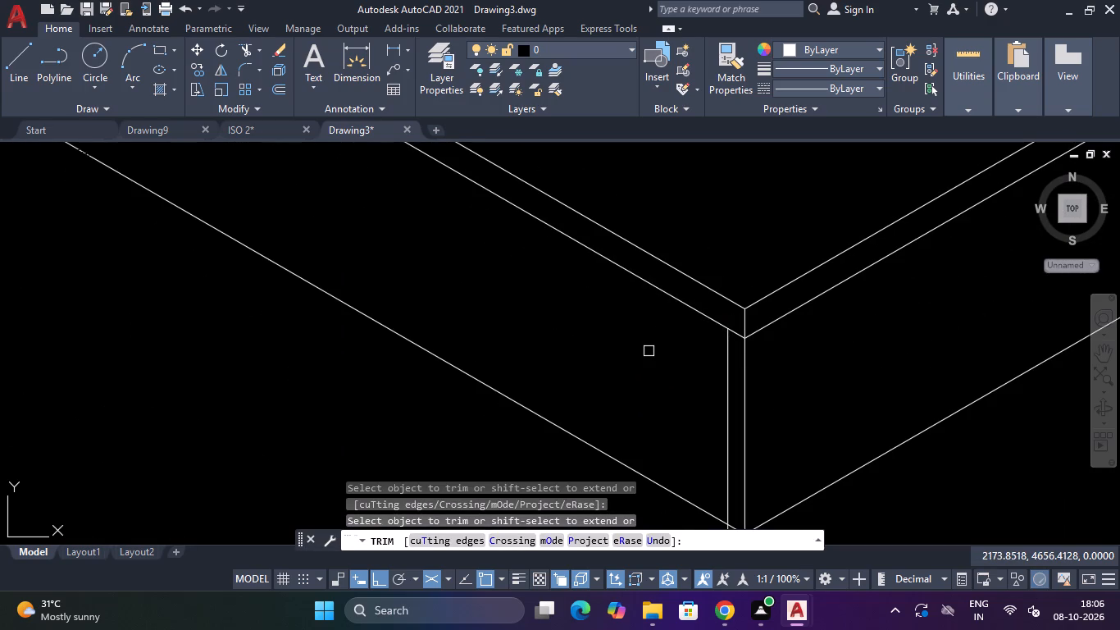
key("Escape")
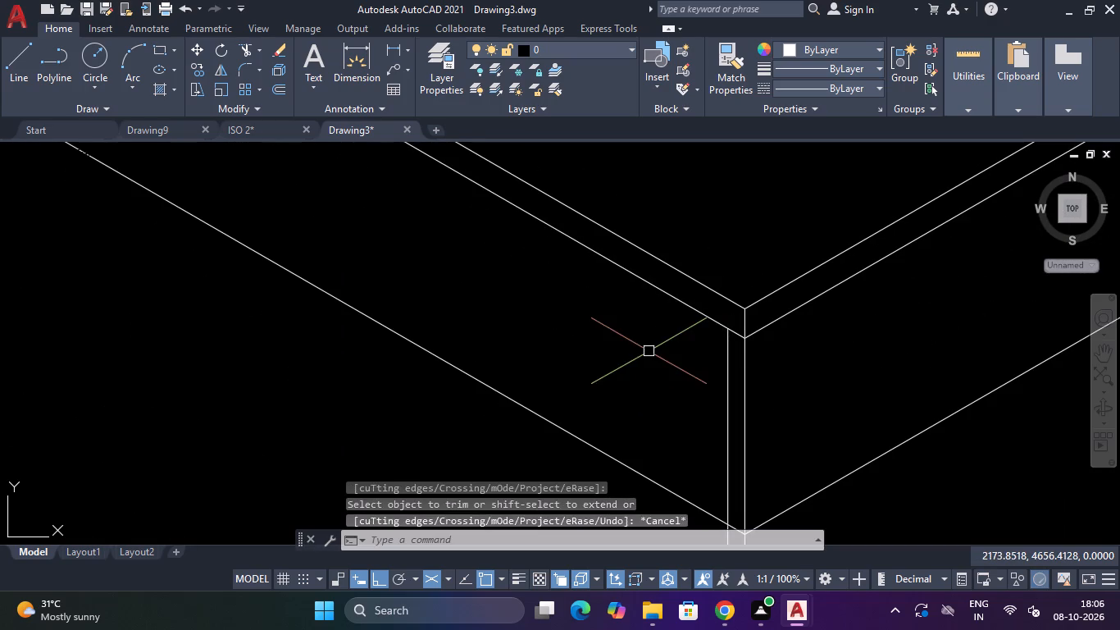
key("Escape")
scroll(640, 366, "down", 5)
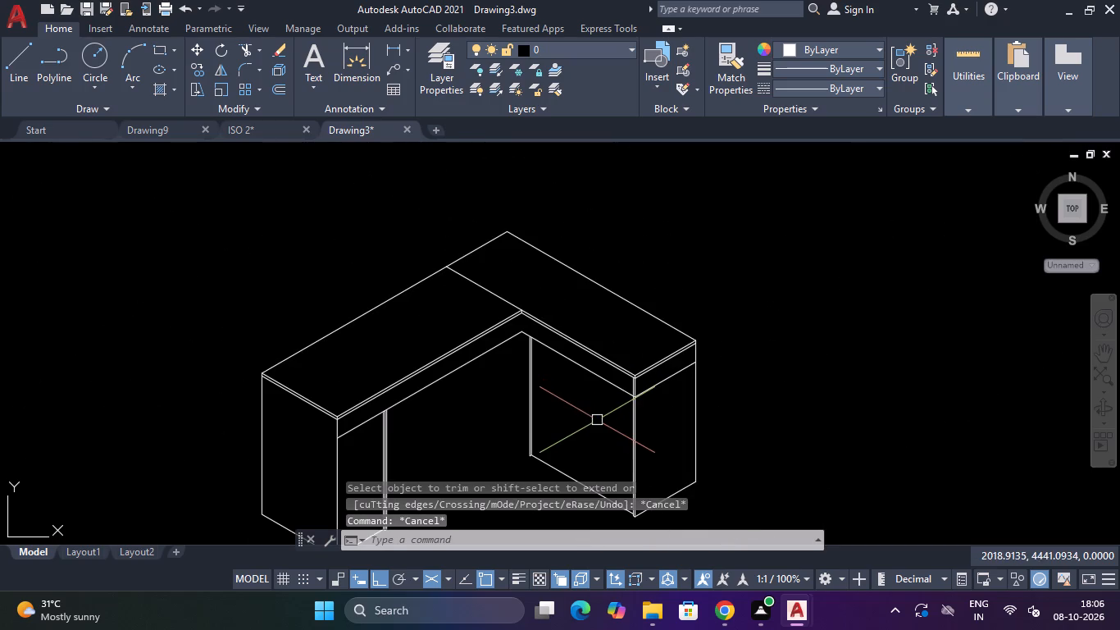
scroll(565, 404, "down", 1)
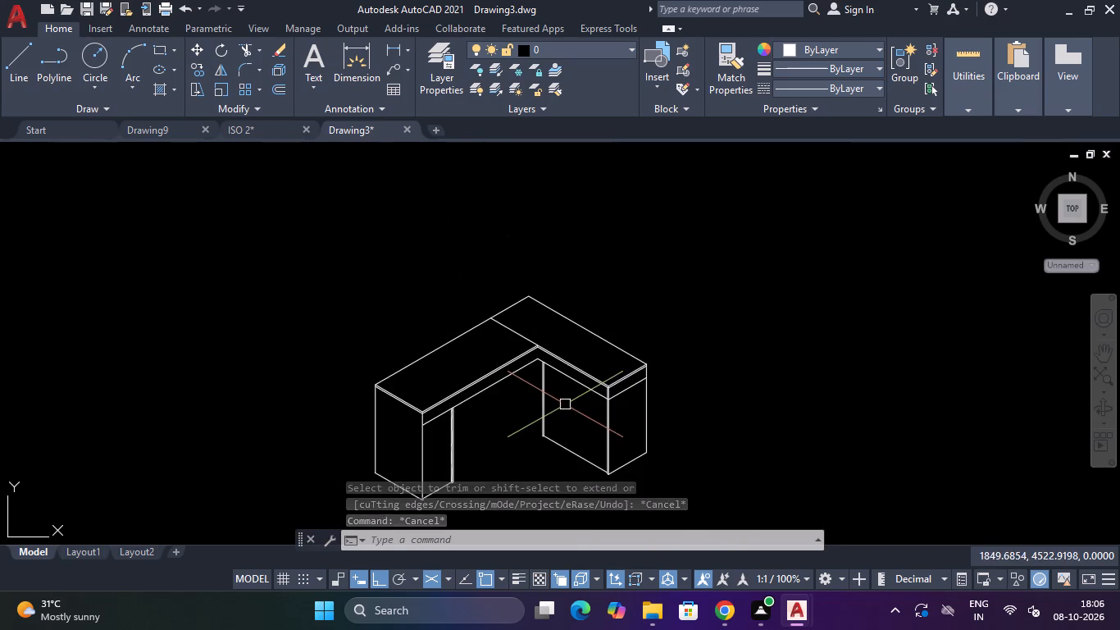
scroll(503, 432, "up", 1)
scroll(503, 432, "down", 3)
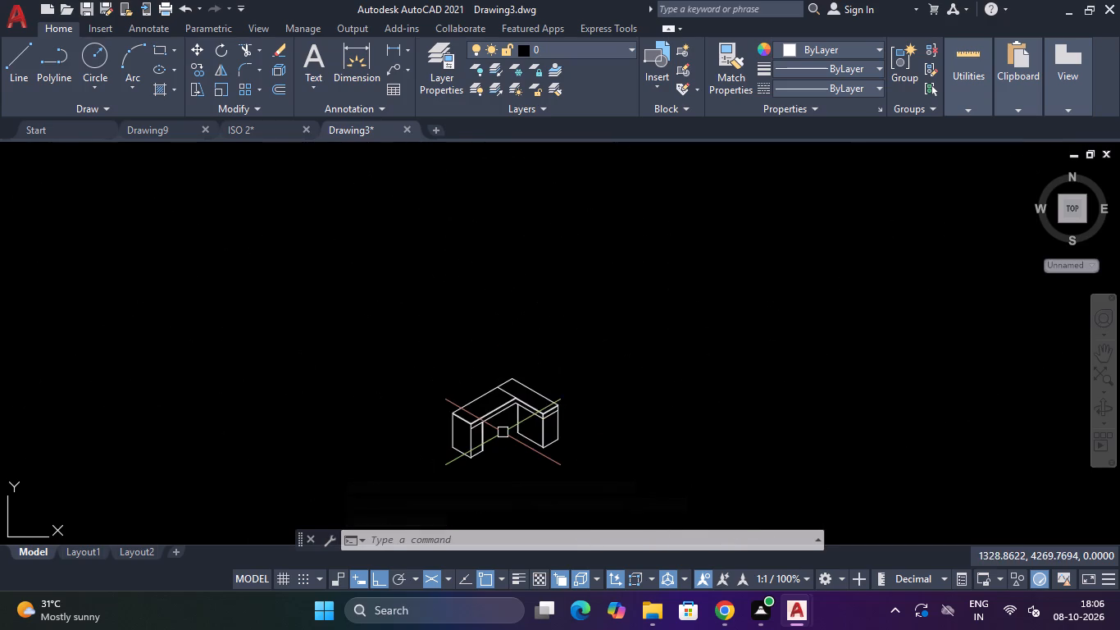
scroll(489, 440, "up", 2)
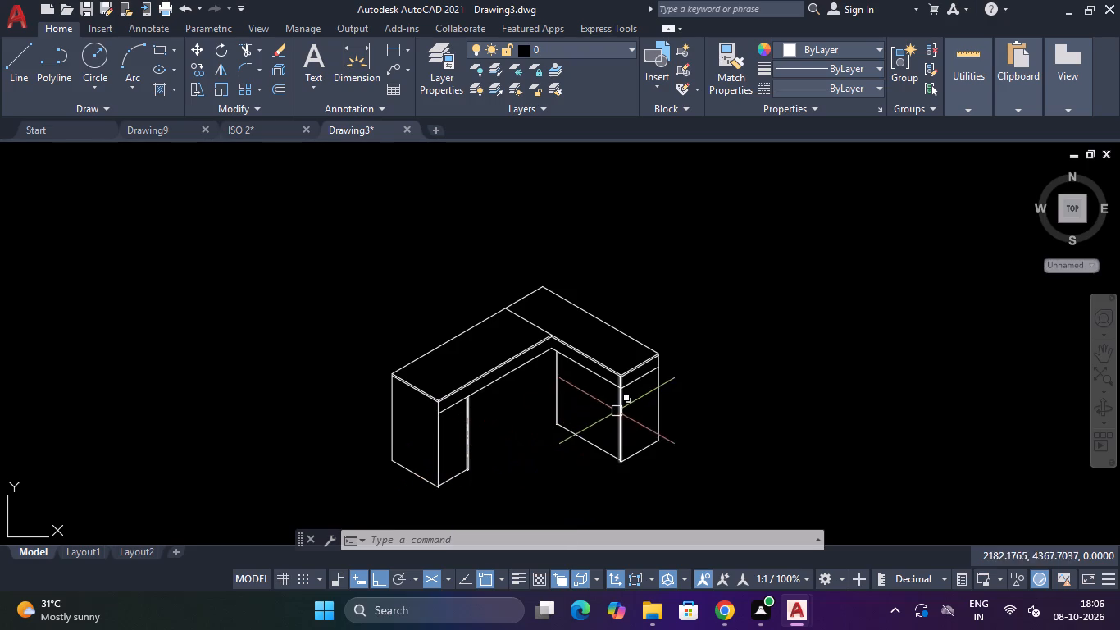
Draw a line 75 up from the midpoint of the short leg's near bottom thickness edge, continuing about 753 back along its inner side.
scroll(585, 431, "up", 5)
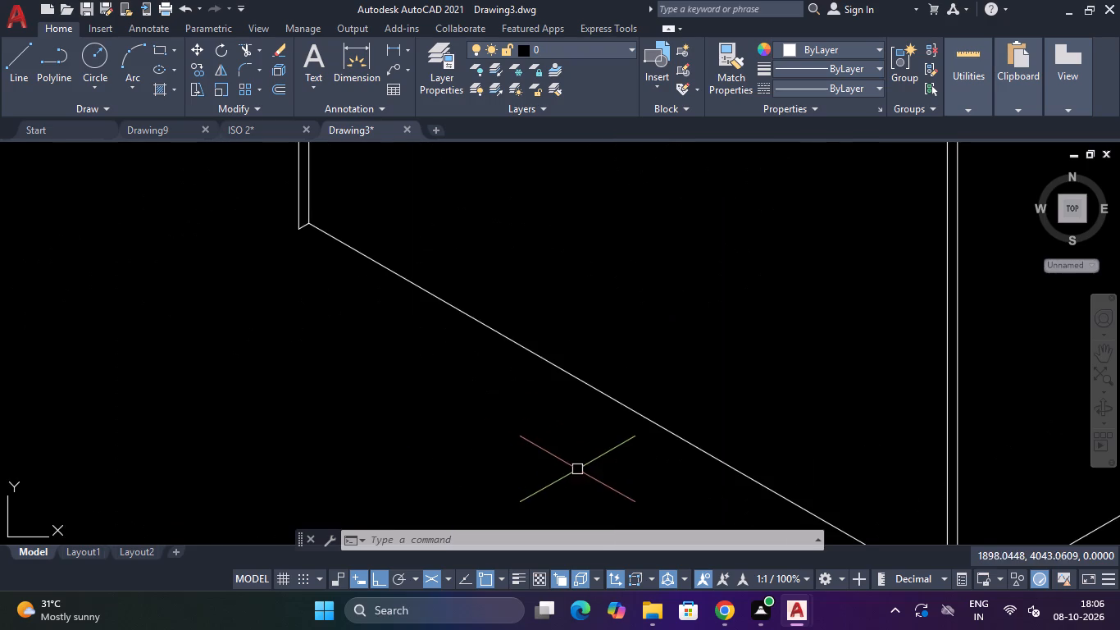
scroll(577, 468, "down", 6)
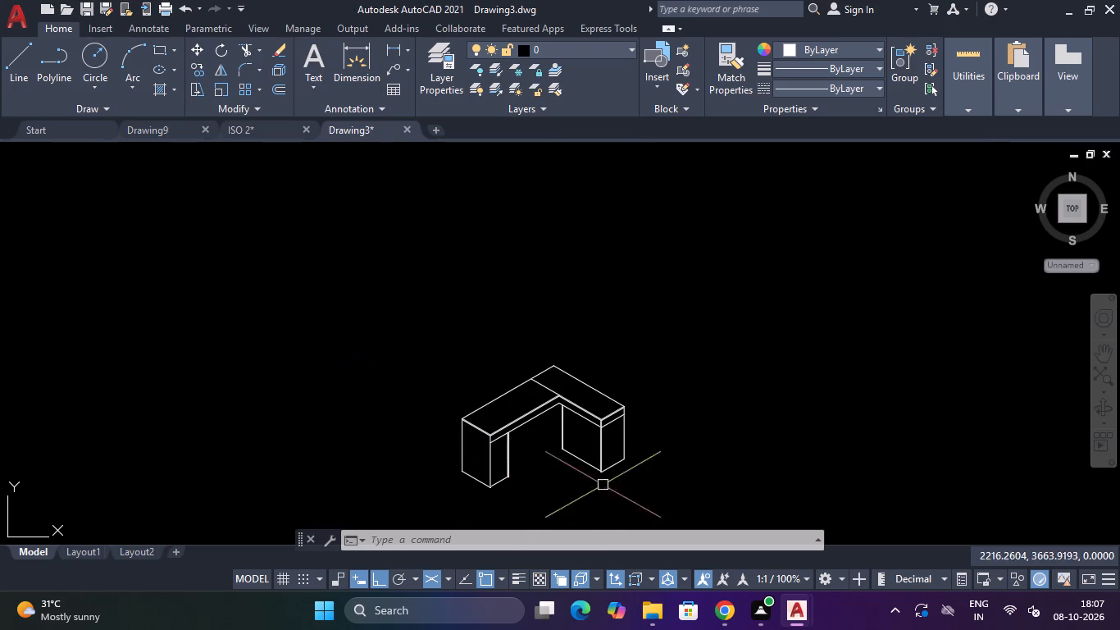
key("F5")
key("F5")
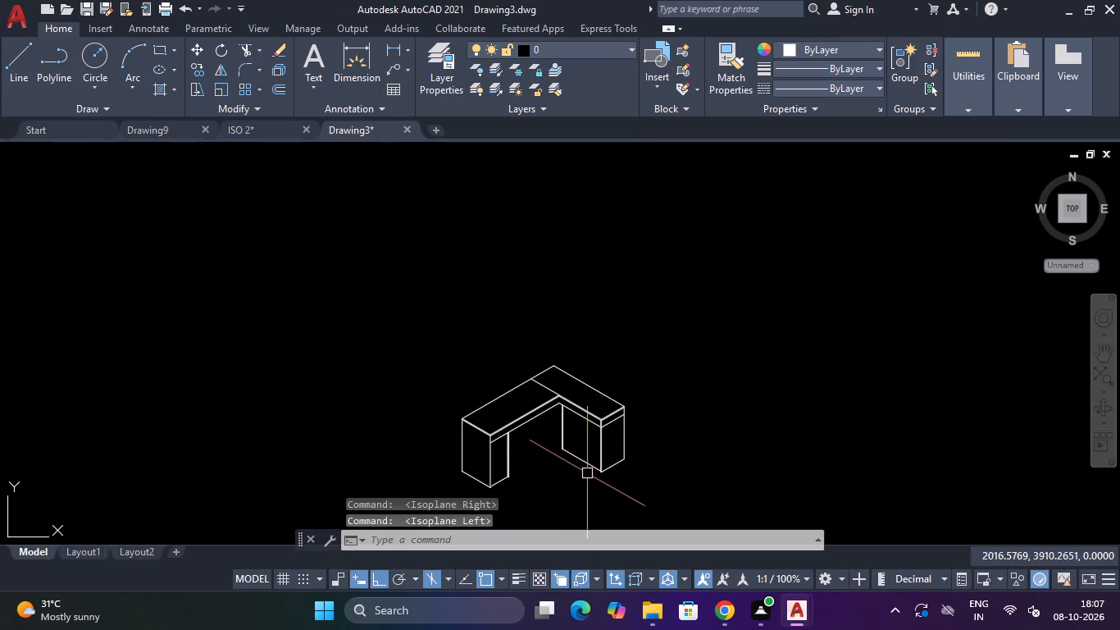
scroll(603, 477, "up", 8)
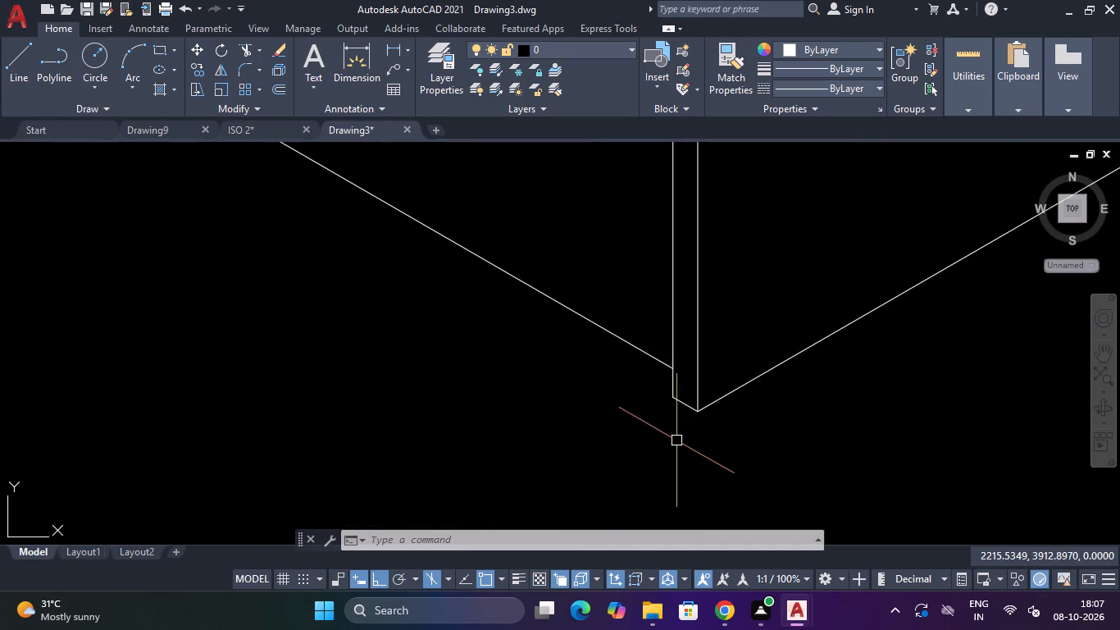
key("l")
key("space")
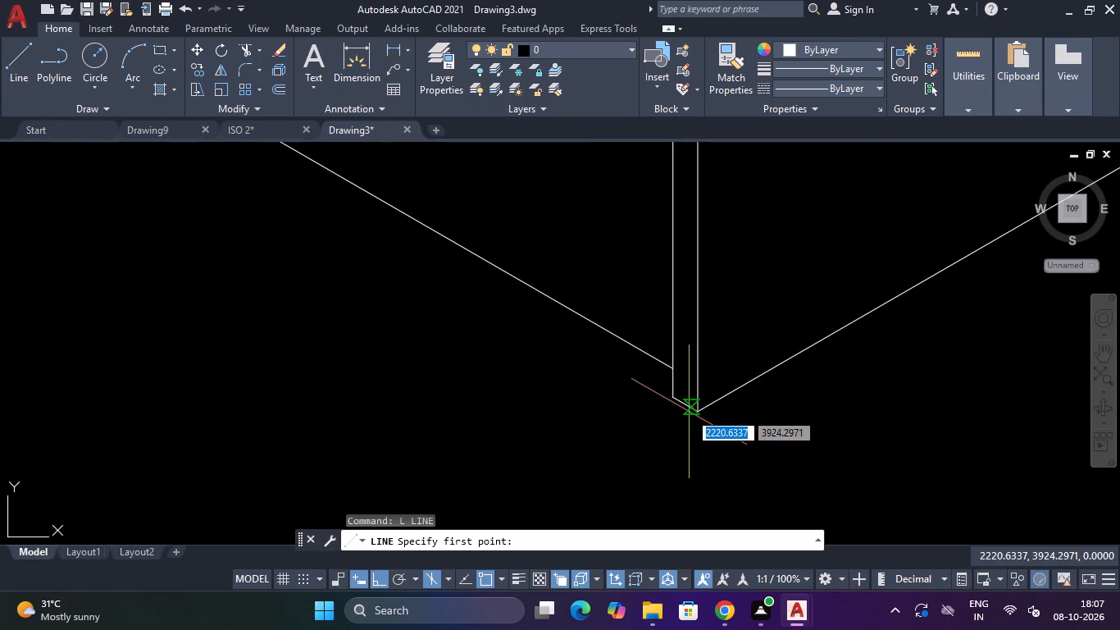
left_click(686, 409)
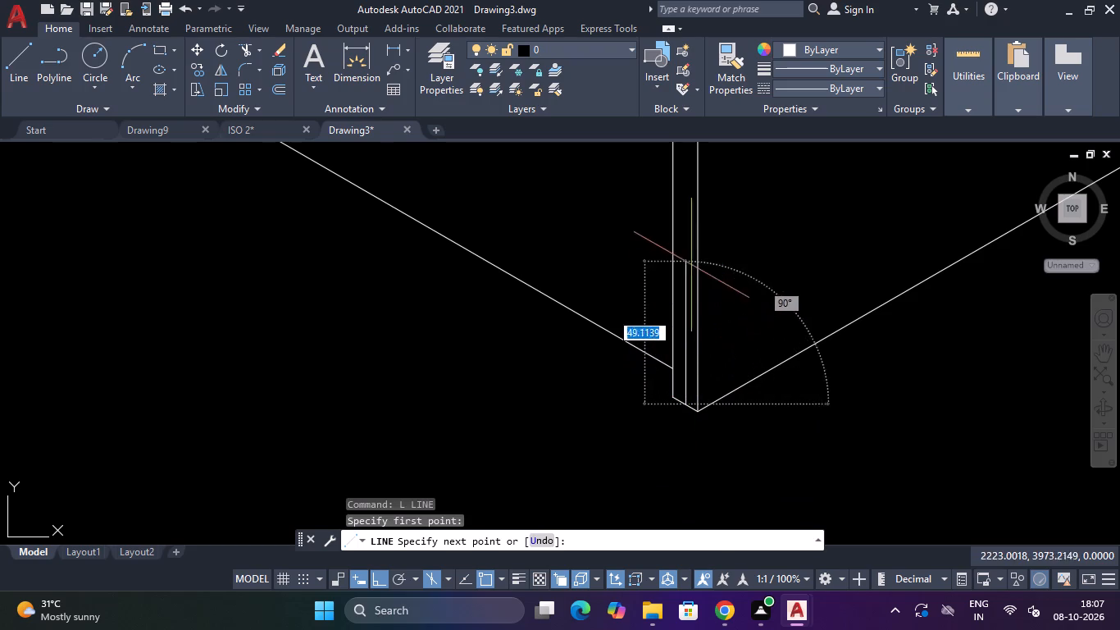
type("75")
key("Return")
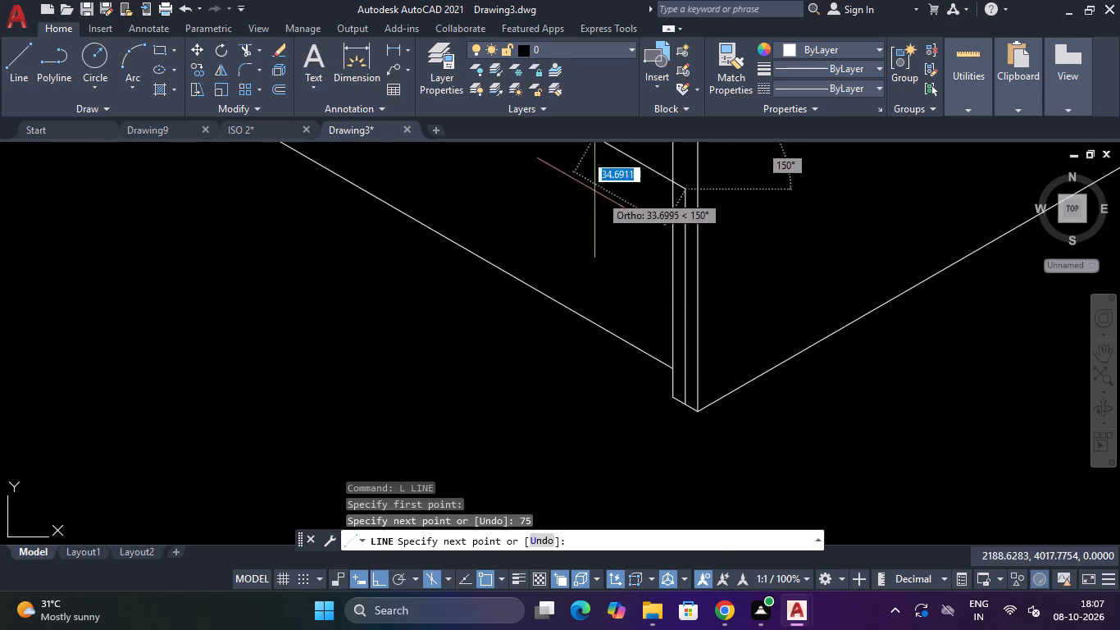
scroll(586, 182, "down", 7)
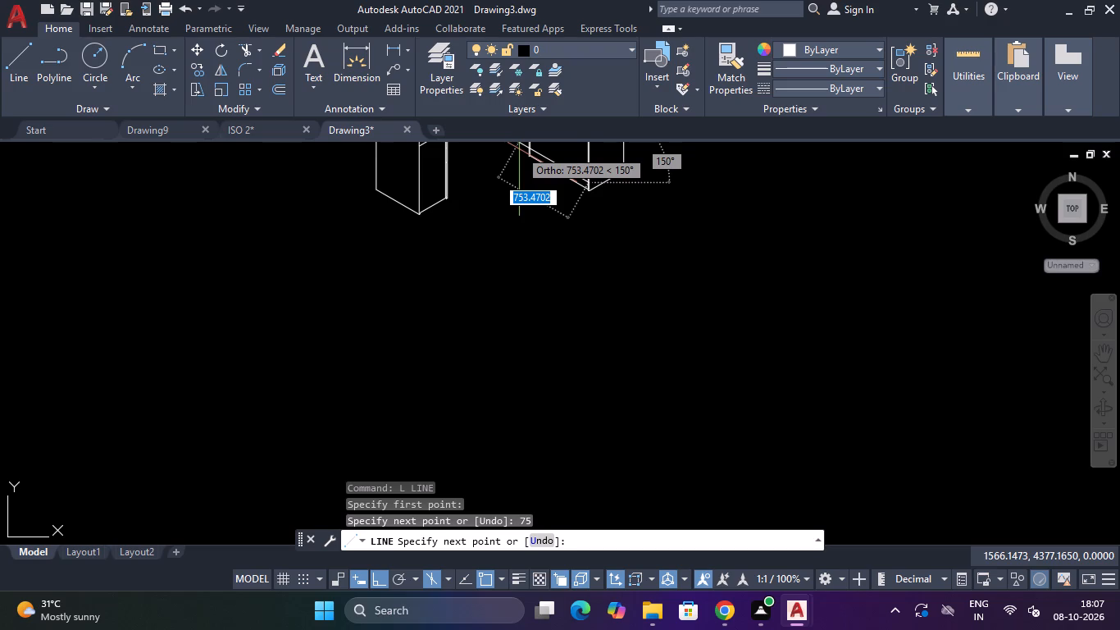
left_click(518, 147)
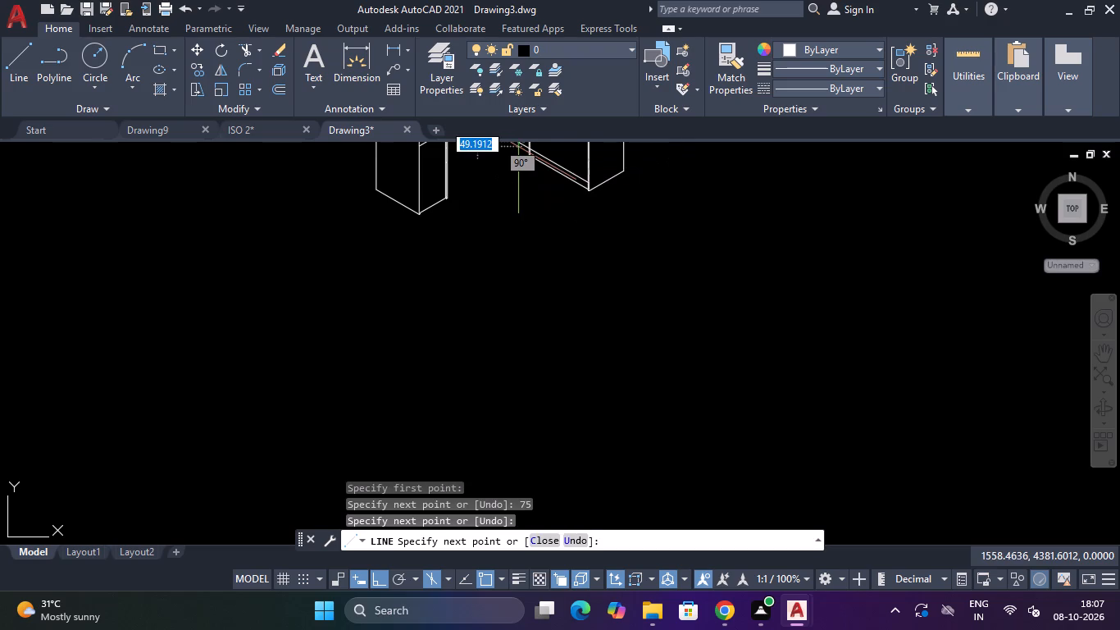
key("Escape")
Trim the new sloping line beyond the short leg's far panel edge and remove the 75 vertical at the near corner.
scroll(520, 144, "up", 6)
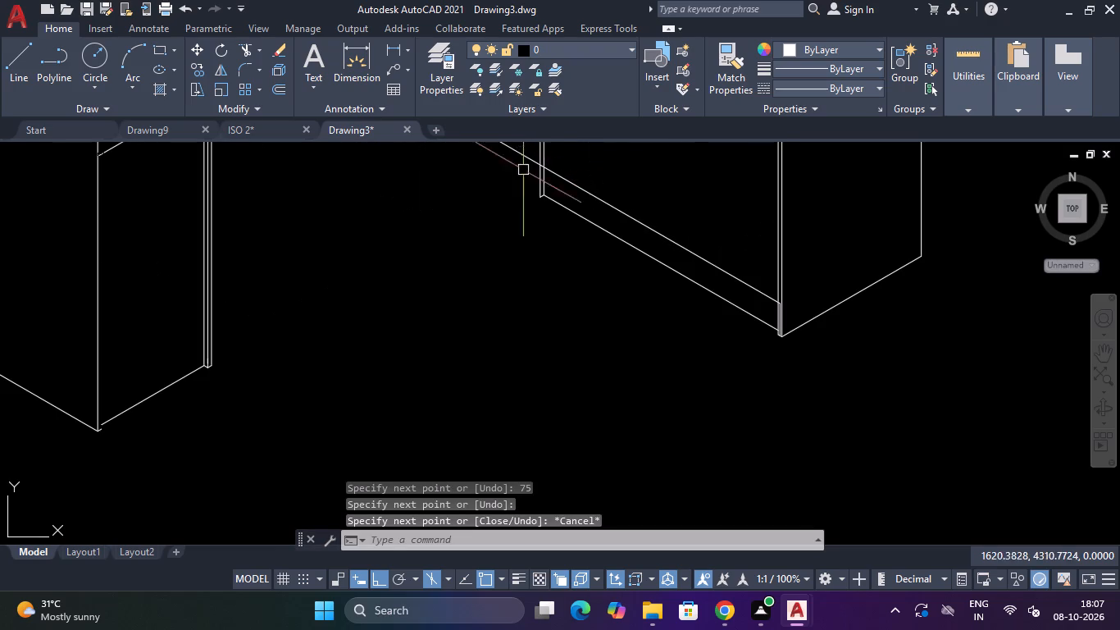
scroll(523, 170, "up", 3)
scroll(523, 170, "down", 3)
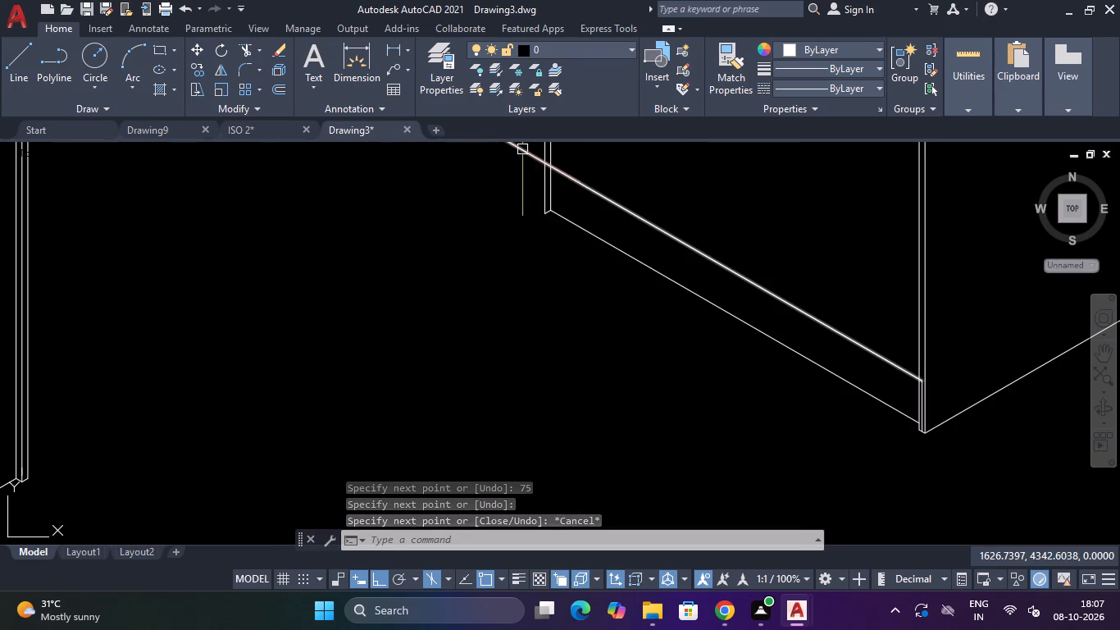
type("TR")
key("space")
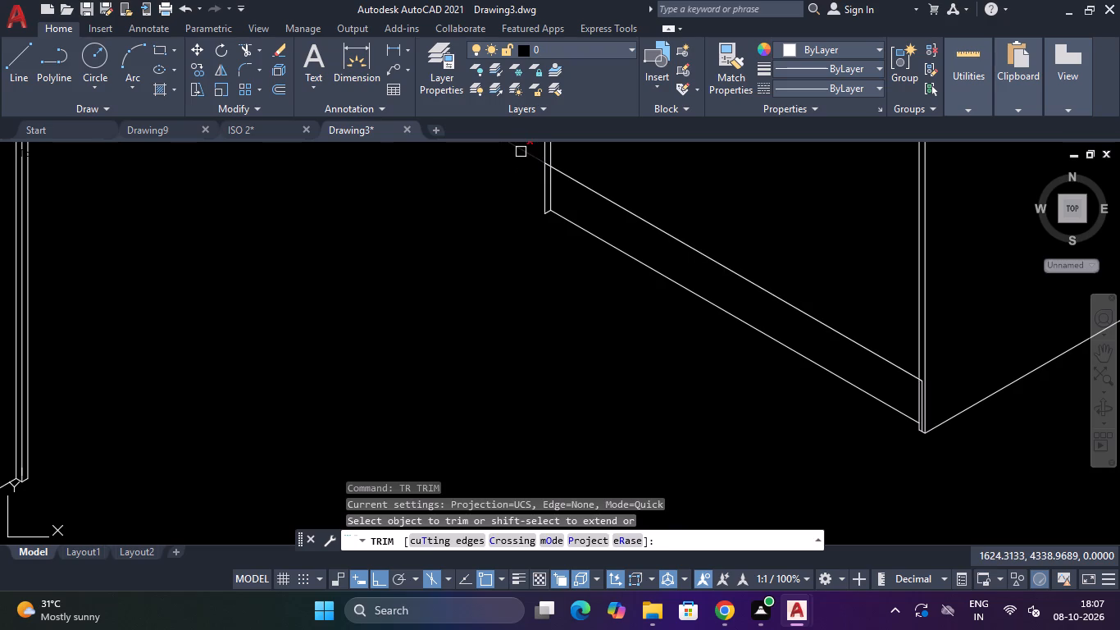
left_click(521, 152)
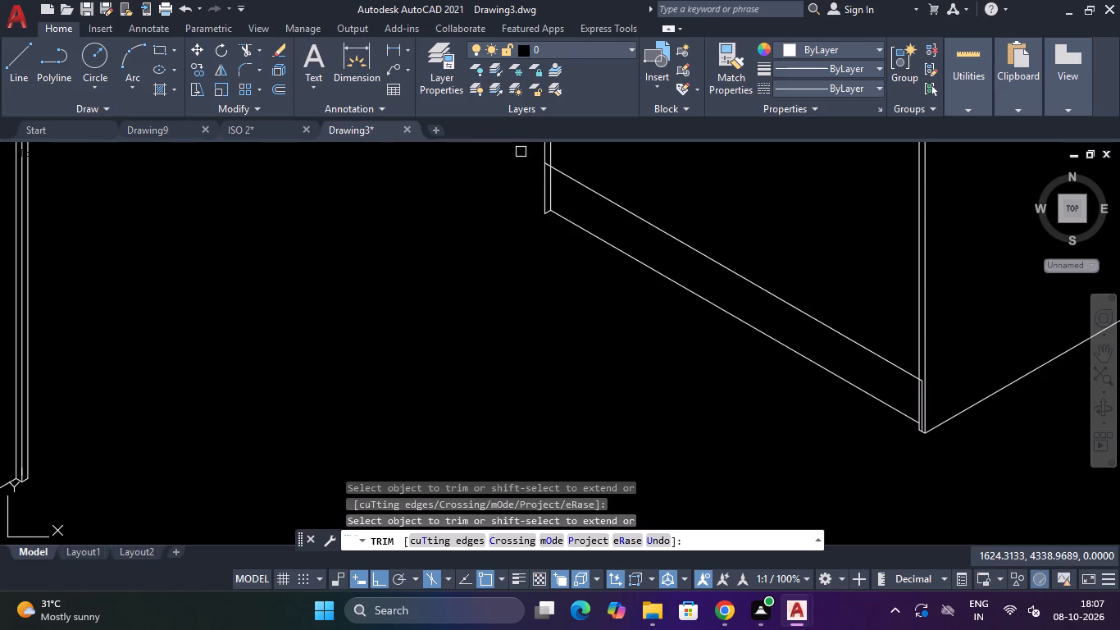
scroll(929, 395, "up", 3)
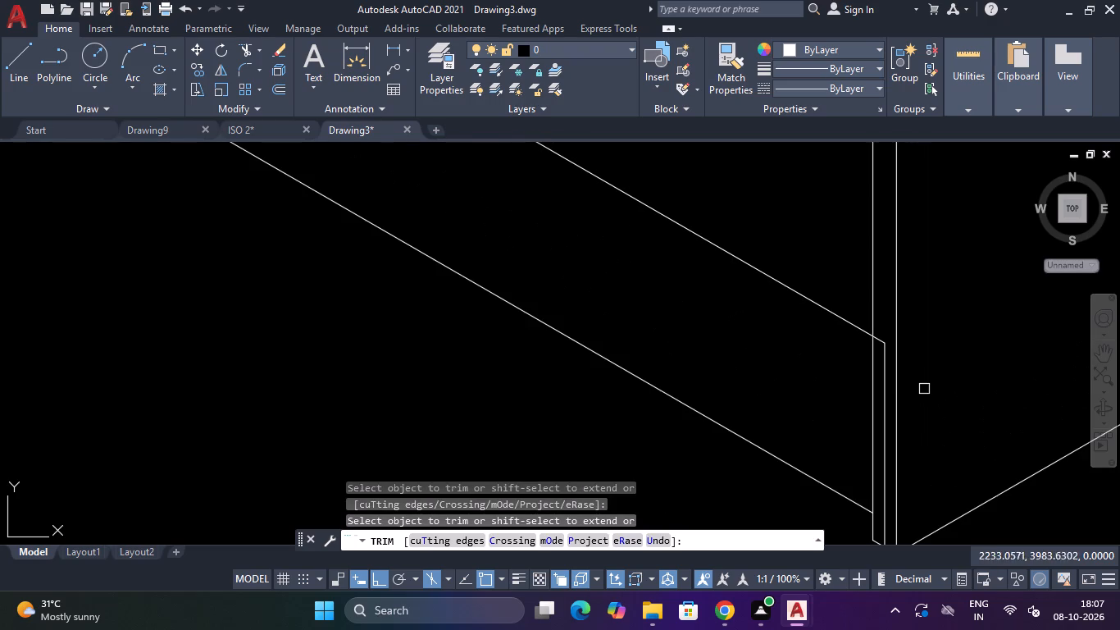
left_click(886, 411)
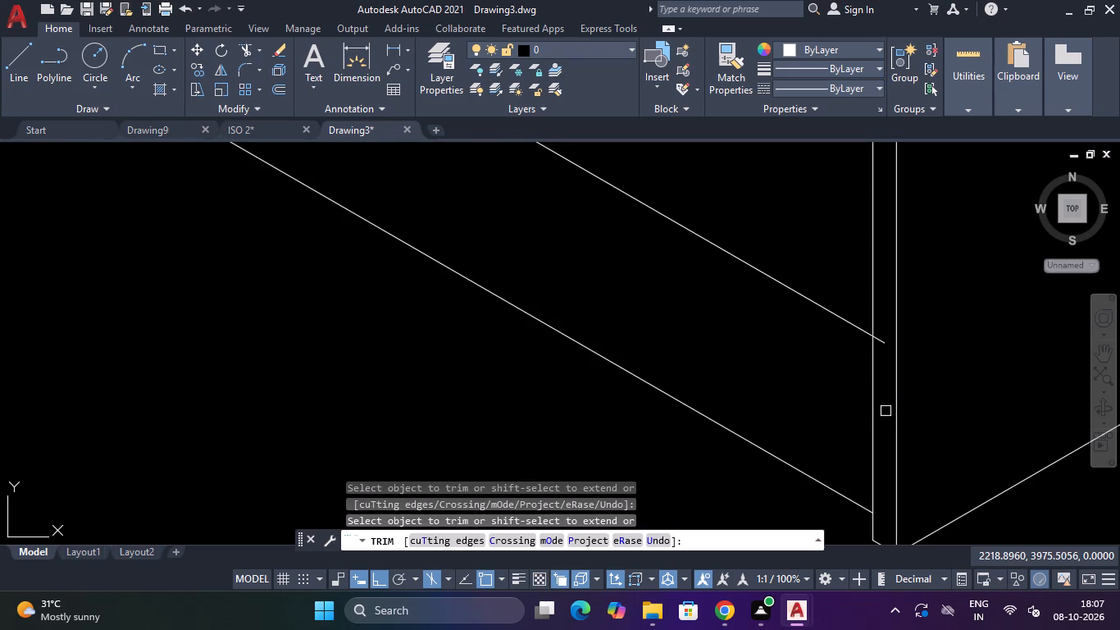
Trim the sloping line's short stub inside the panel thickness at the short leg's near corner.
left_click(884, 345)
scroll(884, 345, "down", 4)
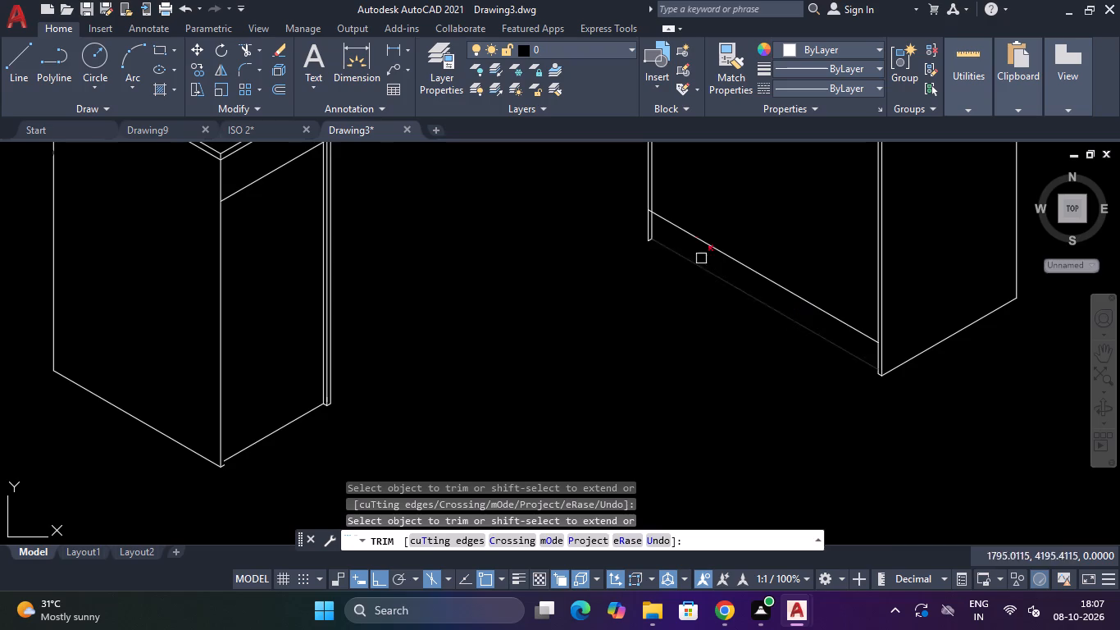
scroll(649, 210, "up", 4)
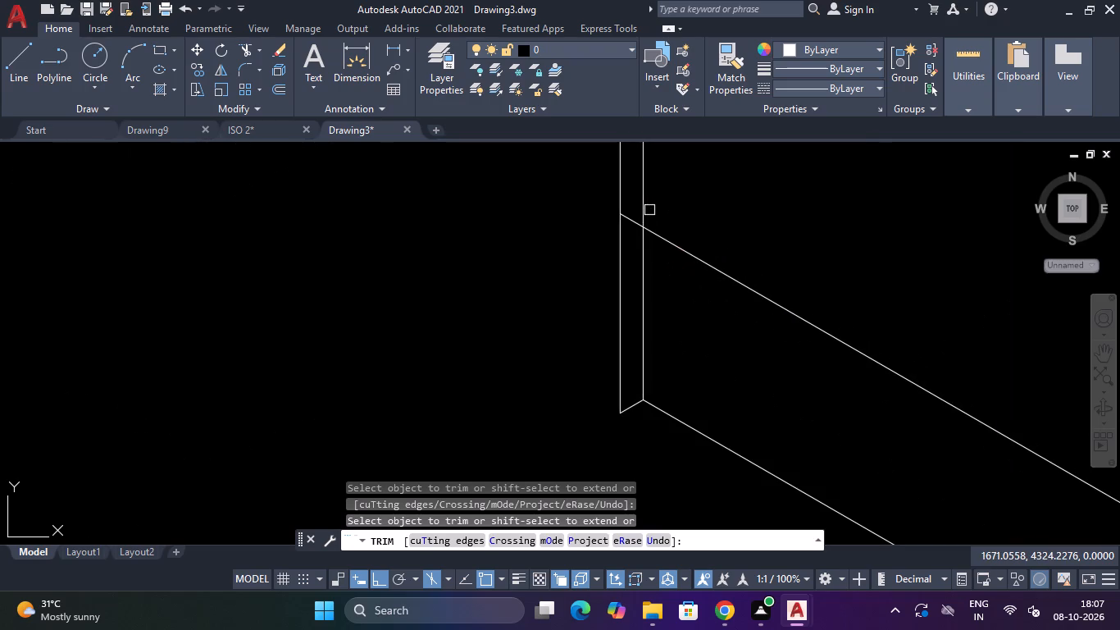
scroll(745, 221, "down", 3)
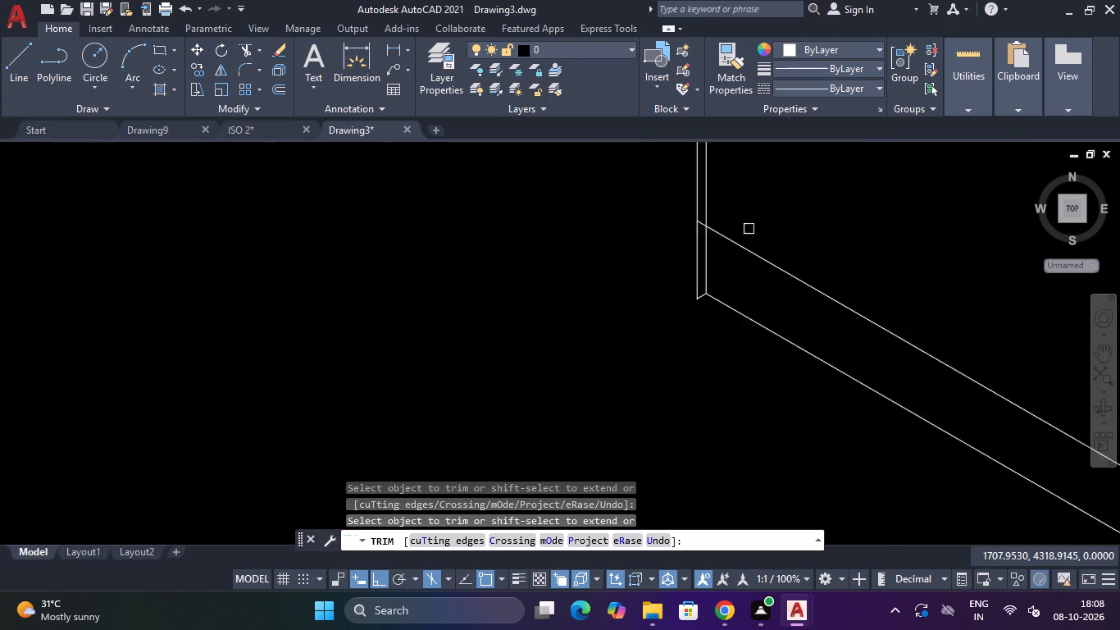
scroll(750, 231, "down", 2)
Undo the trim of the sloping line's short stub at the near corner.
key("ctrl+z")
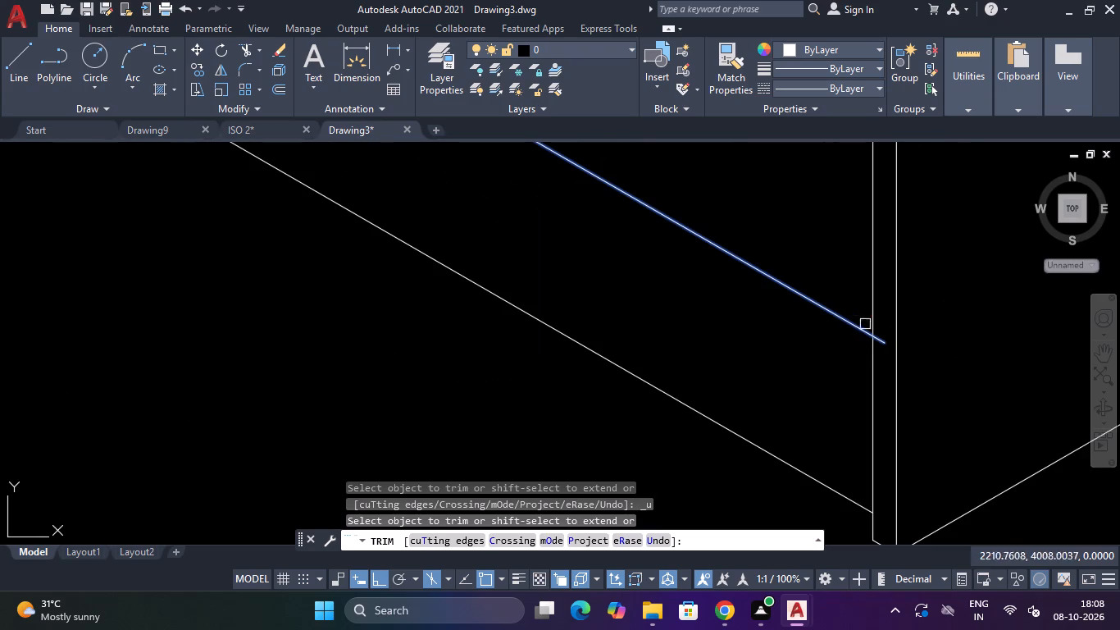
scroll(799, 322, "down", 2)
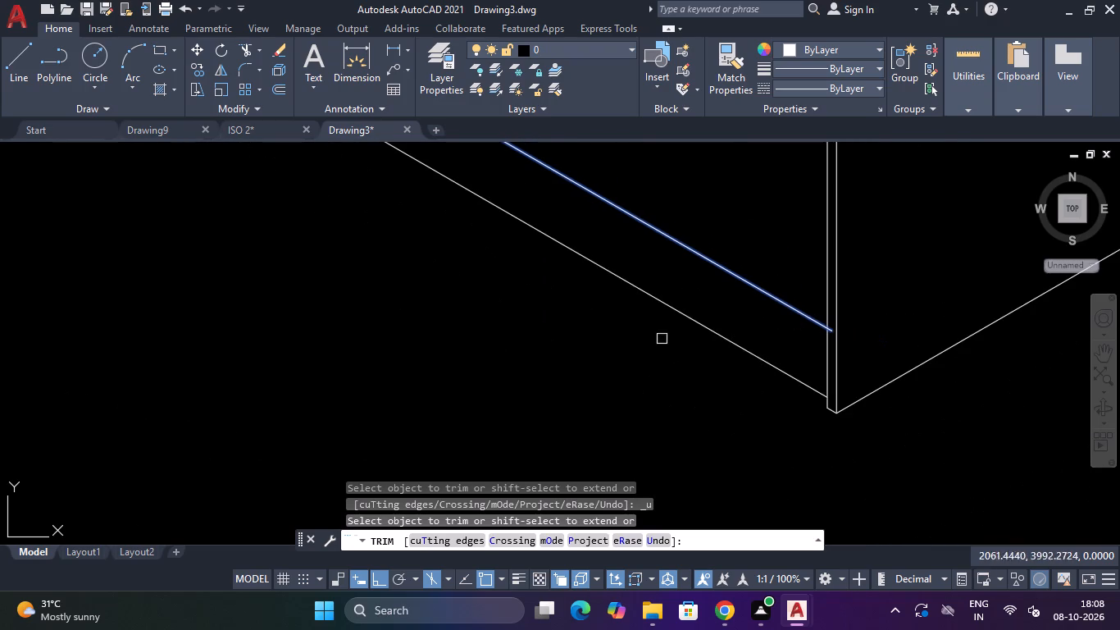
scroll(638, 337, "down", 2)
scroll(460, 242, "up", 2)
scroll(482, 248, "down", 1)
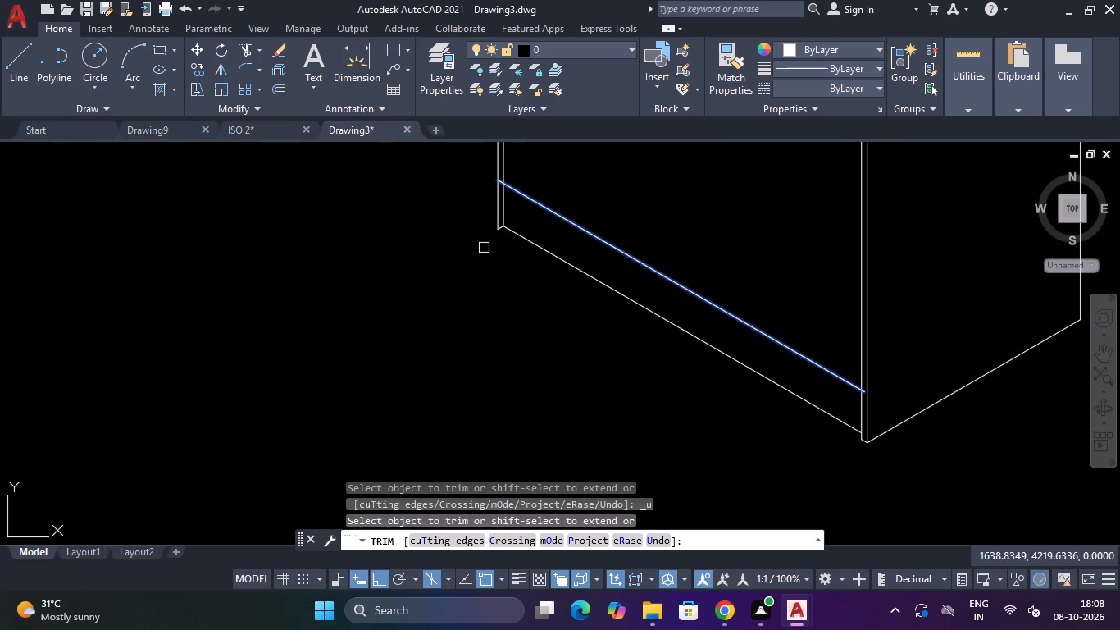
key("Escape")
Draw a line 10 back at 150° from the short leg's far bottom corner, continuing vertically about 700, past the apron's lower edge.
scroll(486, 249, "down", 3)
scroll(499, 248, "up", 2)
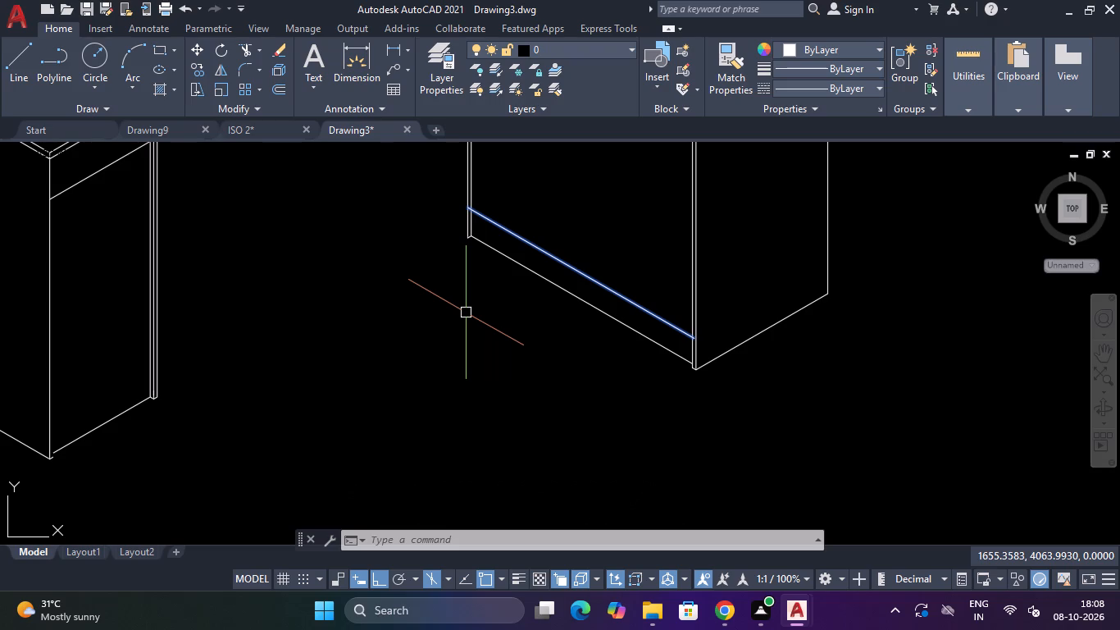
type("L")
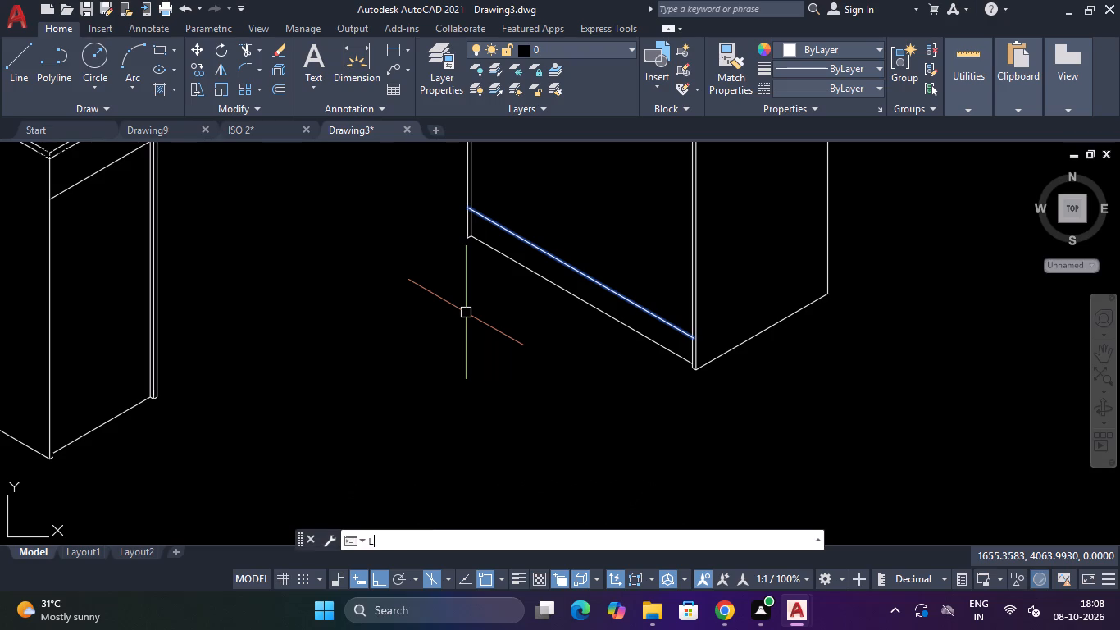
key("space")
left_click(466, 240)
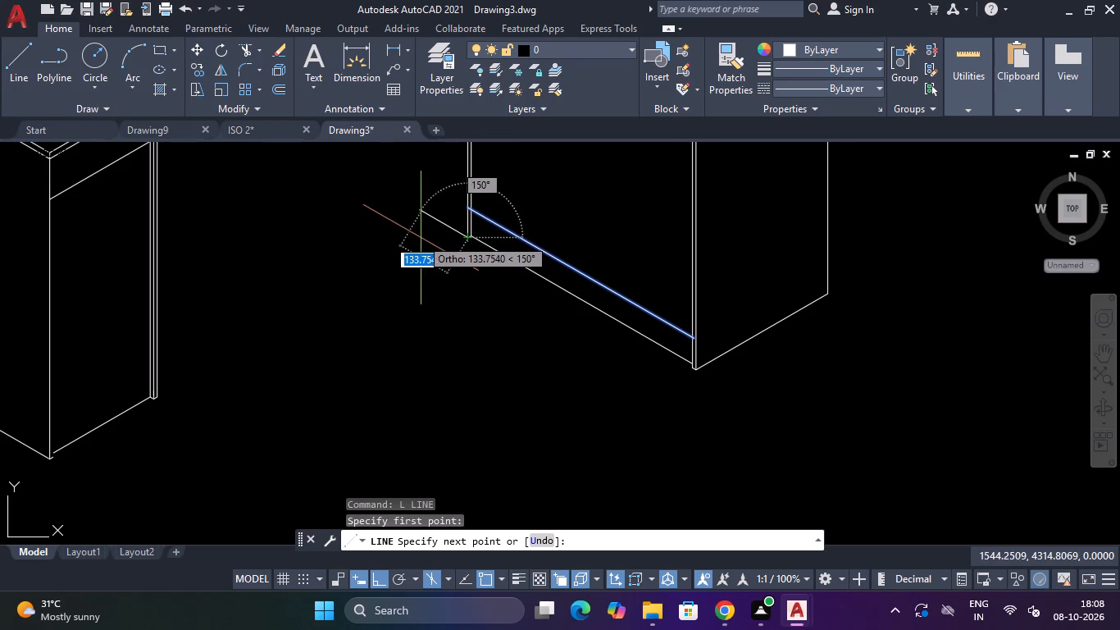
type("10")
key("Return")
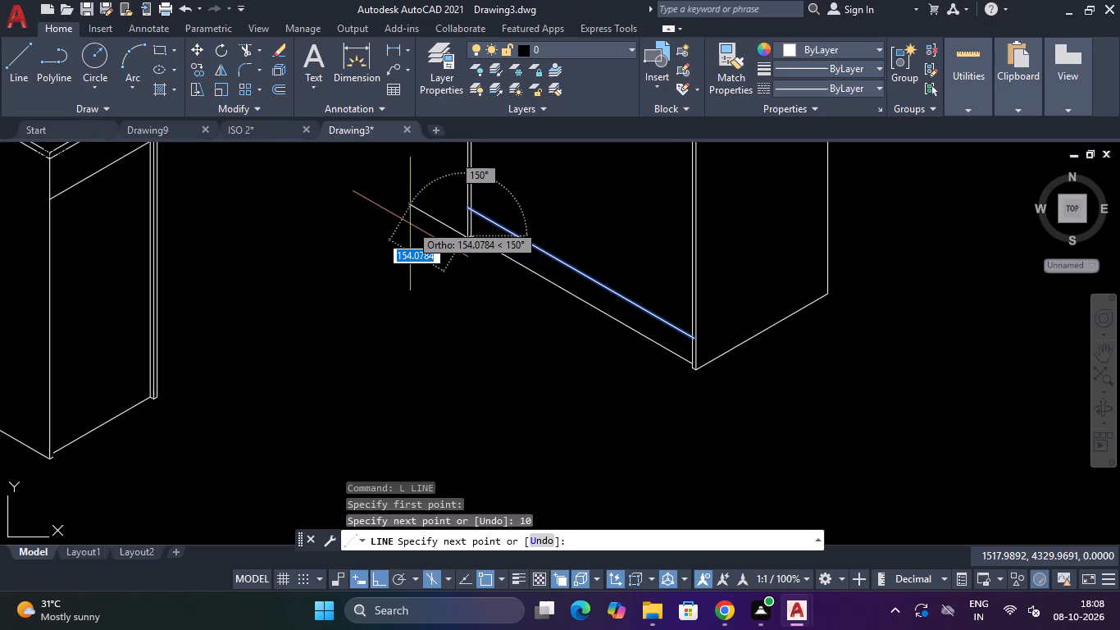
scroll(410, 224, "down", 4)
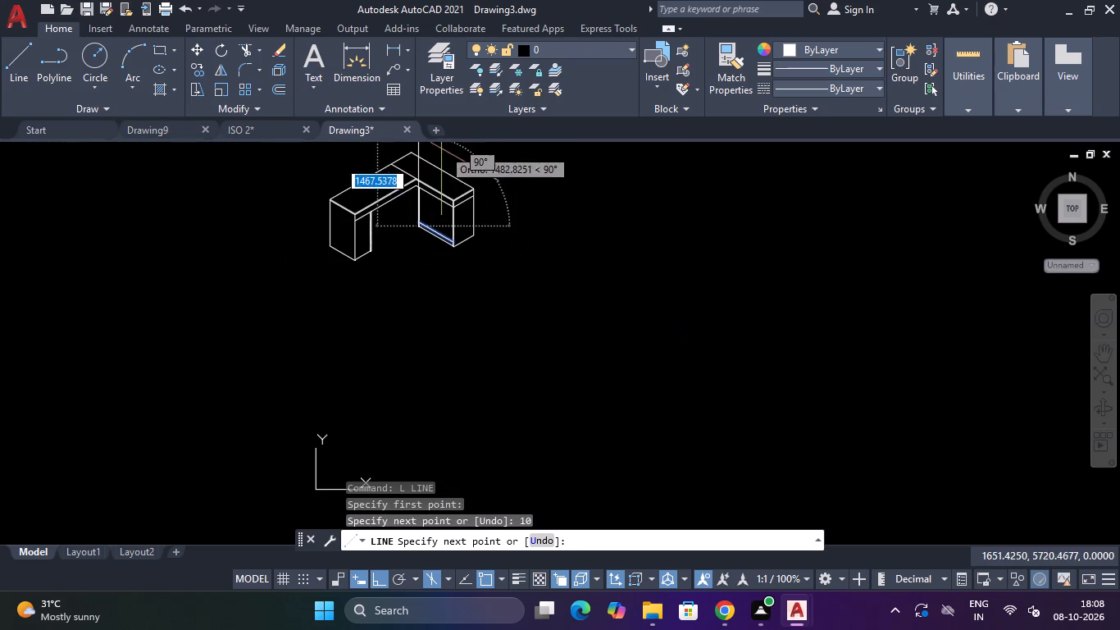
scroll(418, 176, "up", 7)
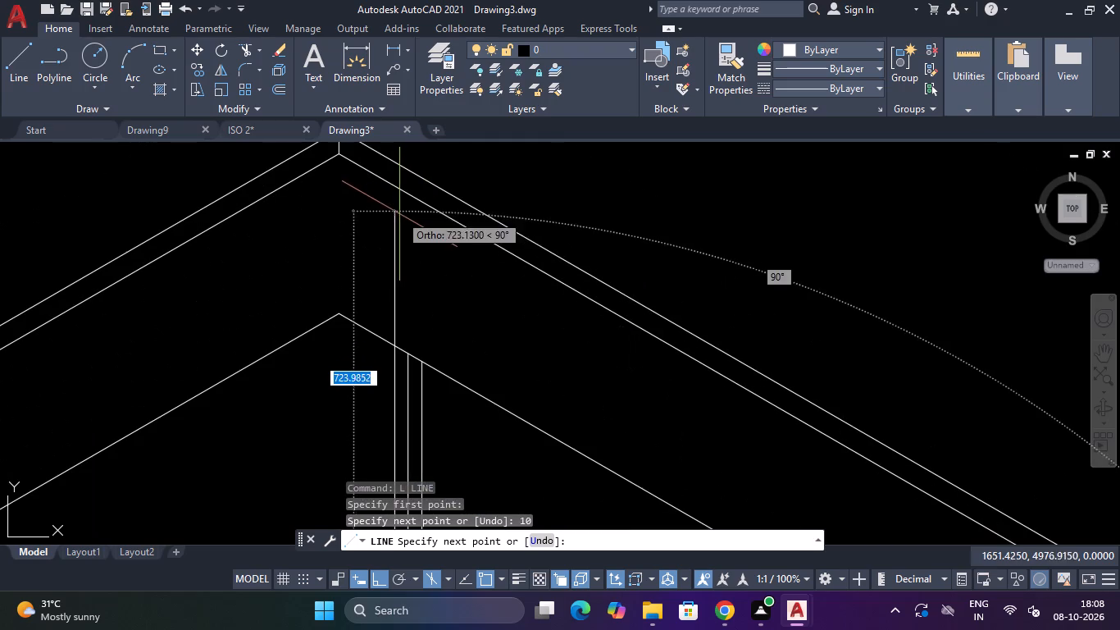
left_click(394, 256)
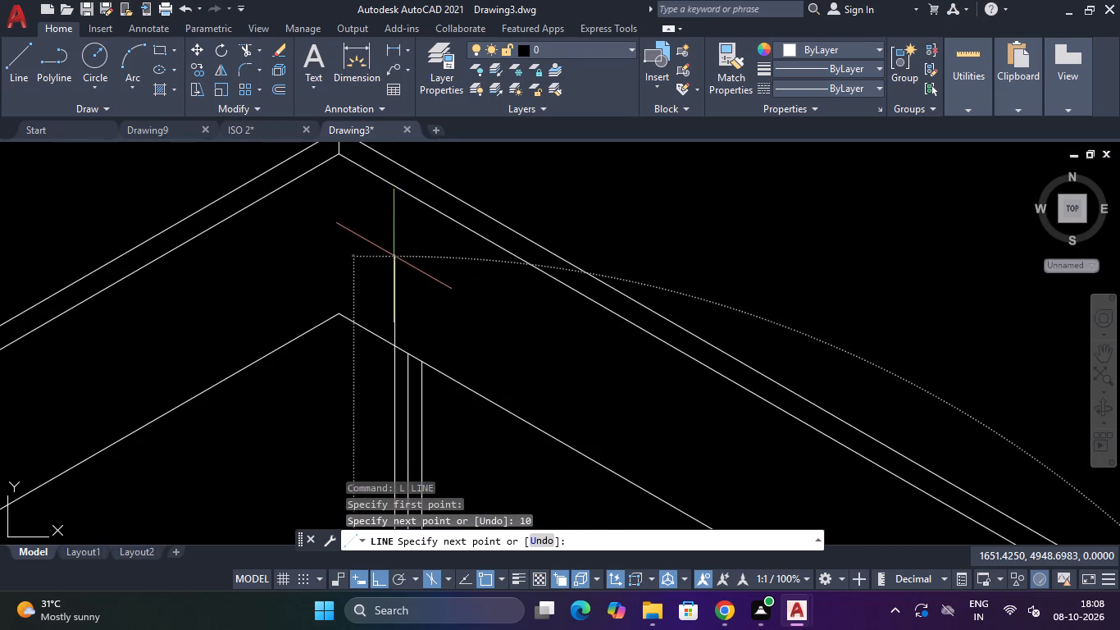
key("Escape")
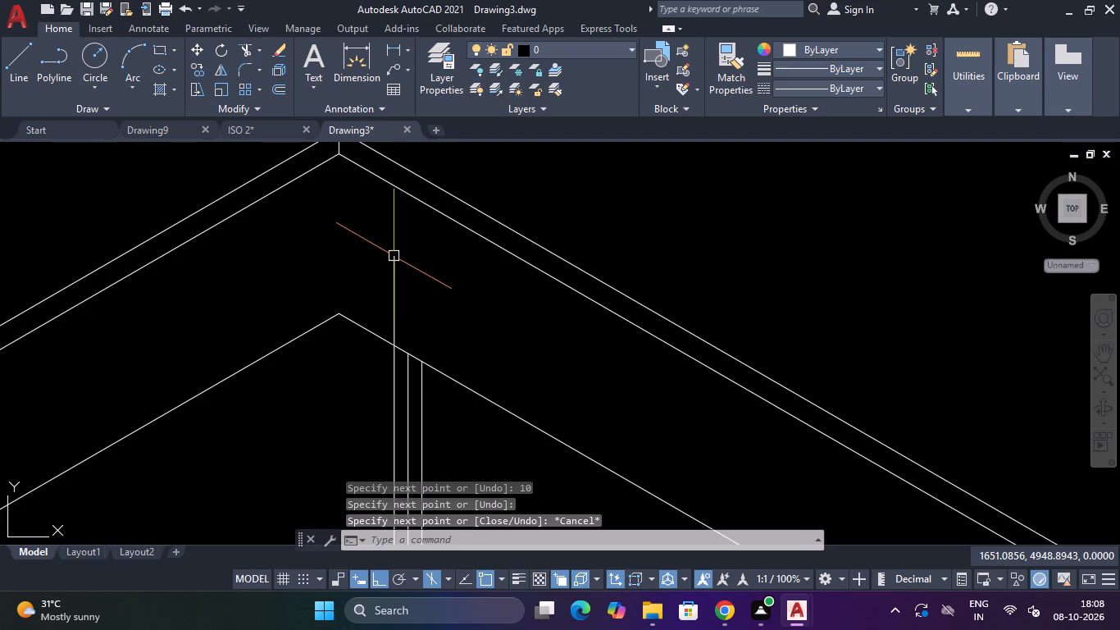
Trim the new vertical's excess above the apron's lower edge near the desk's inner corner.
type("TR")
key("space")
left_click(399, 270)
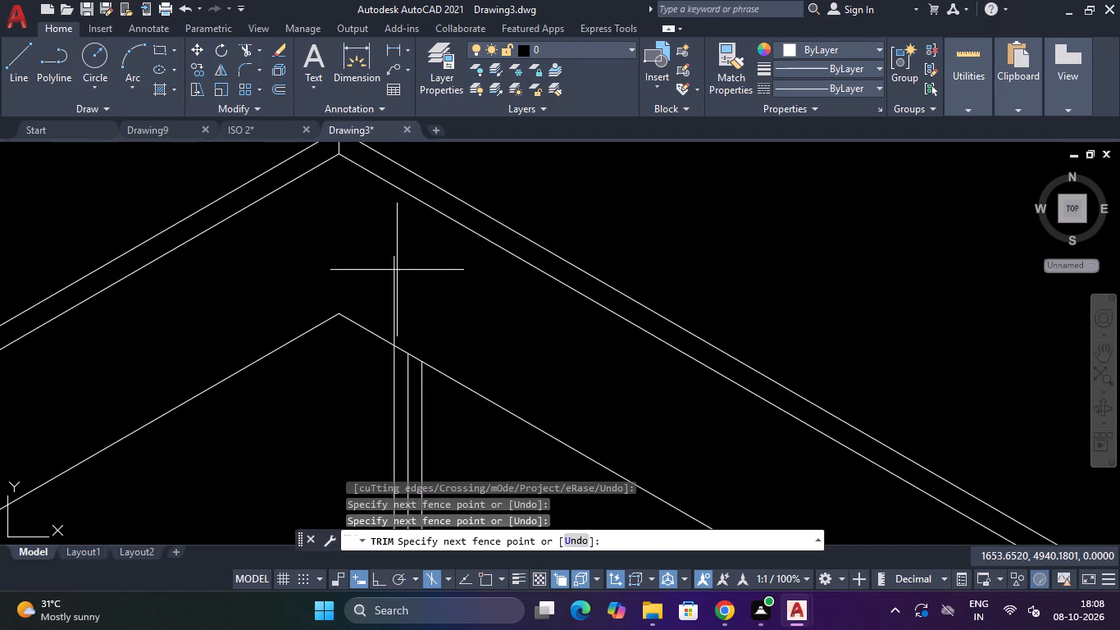
left_click(392, 273)
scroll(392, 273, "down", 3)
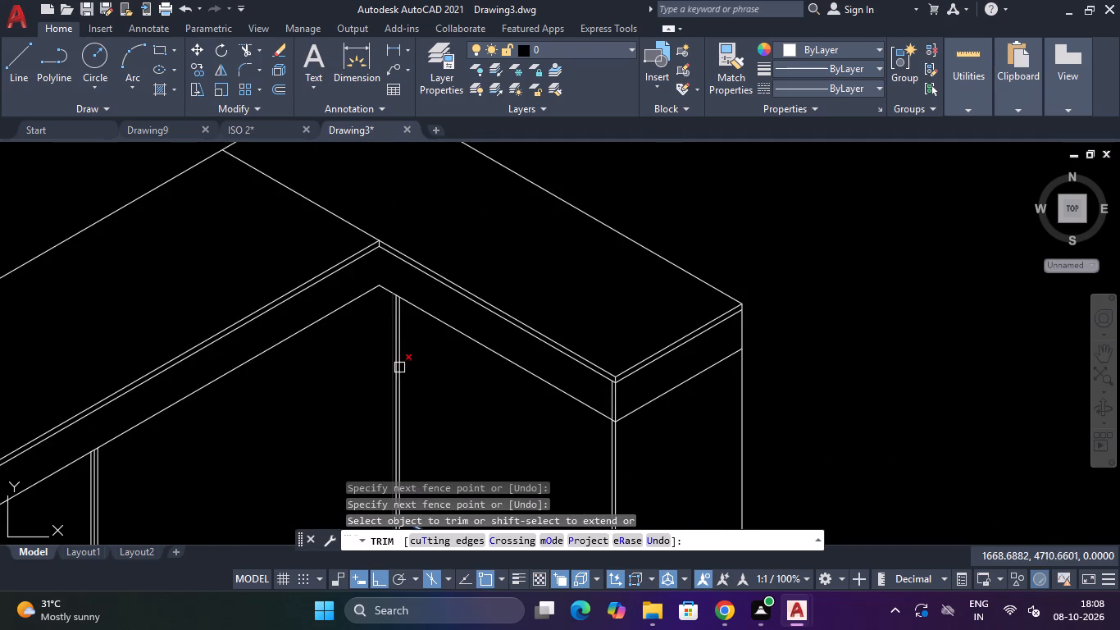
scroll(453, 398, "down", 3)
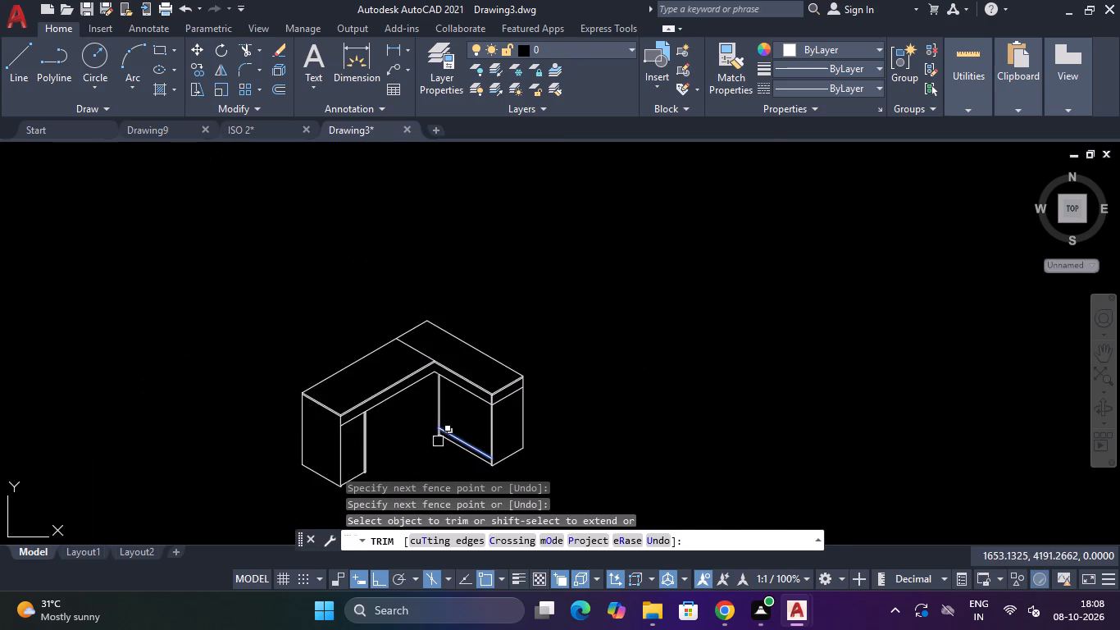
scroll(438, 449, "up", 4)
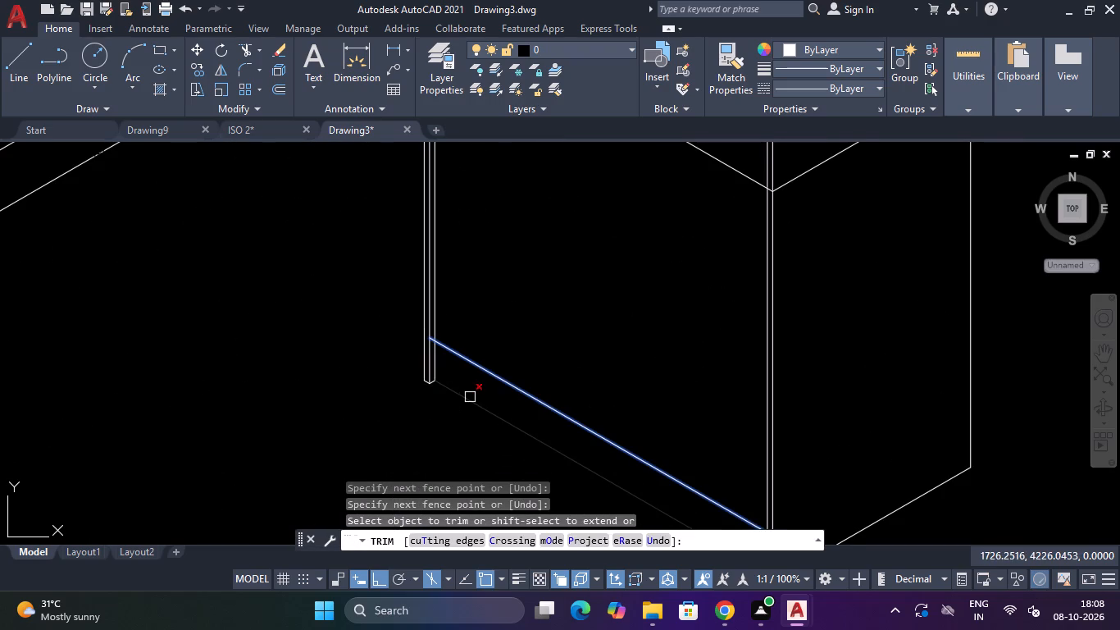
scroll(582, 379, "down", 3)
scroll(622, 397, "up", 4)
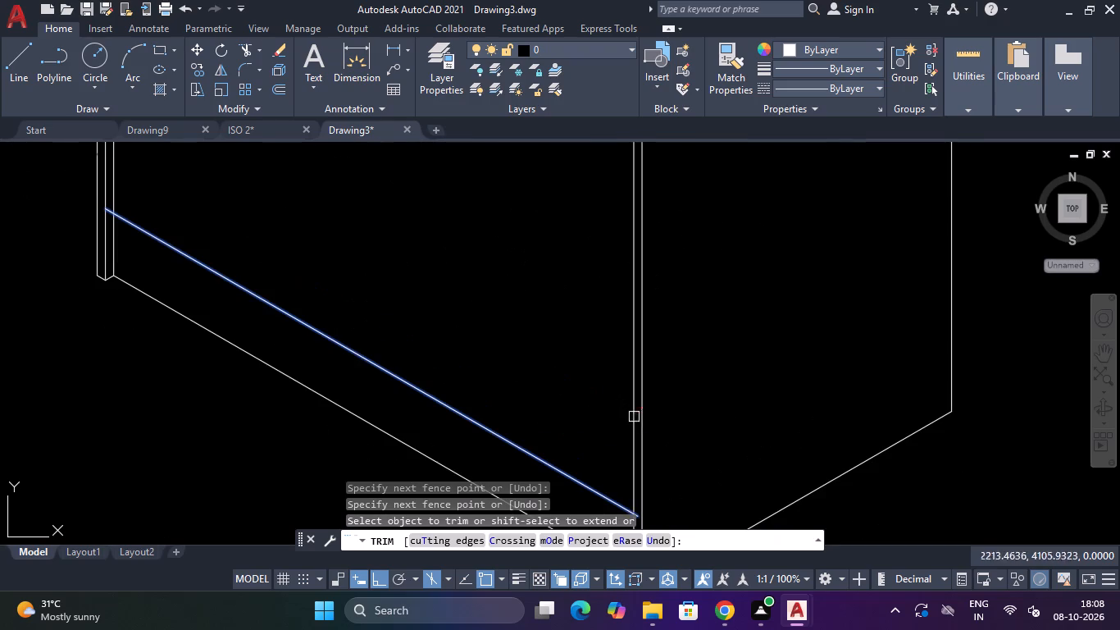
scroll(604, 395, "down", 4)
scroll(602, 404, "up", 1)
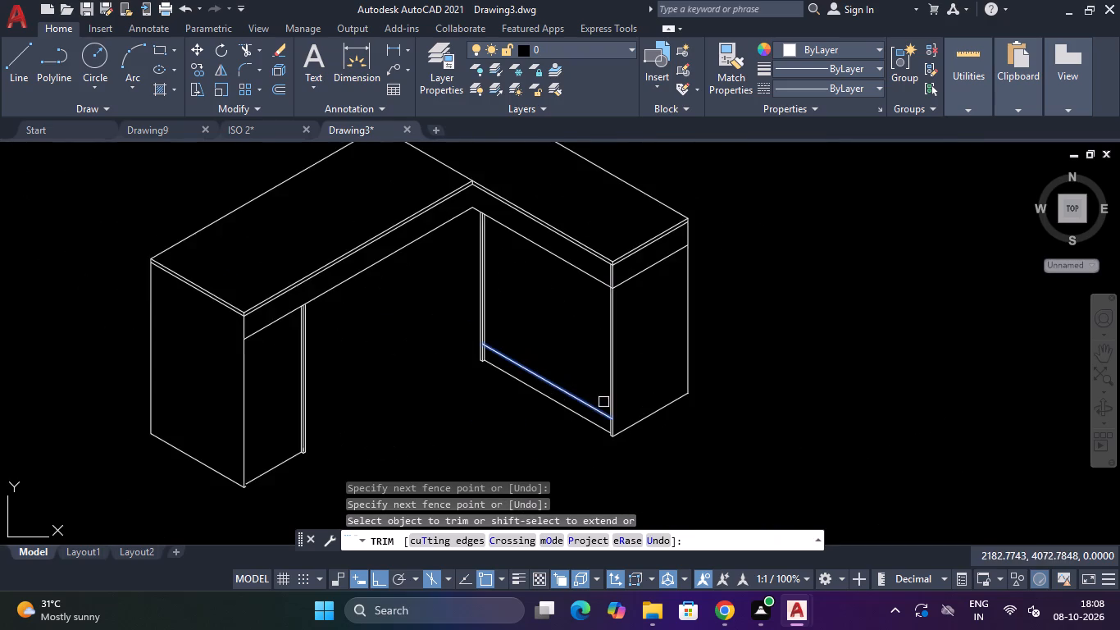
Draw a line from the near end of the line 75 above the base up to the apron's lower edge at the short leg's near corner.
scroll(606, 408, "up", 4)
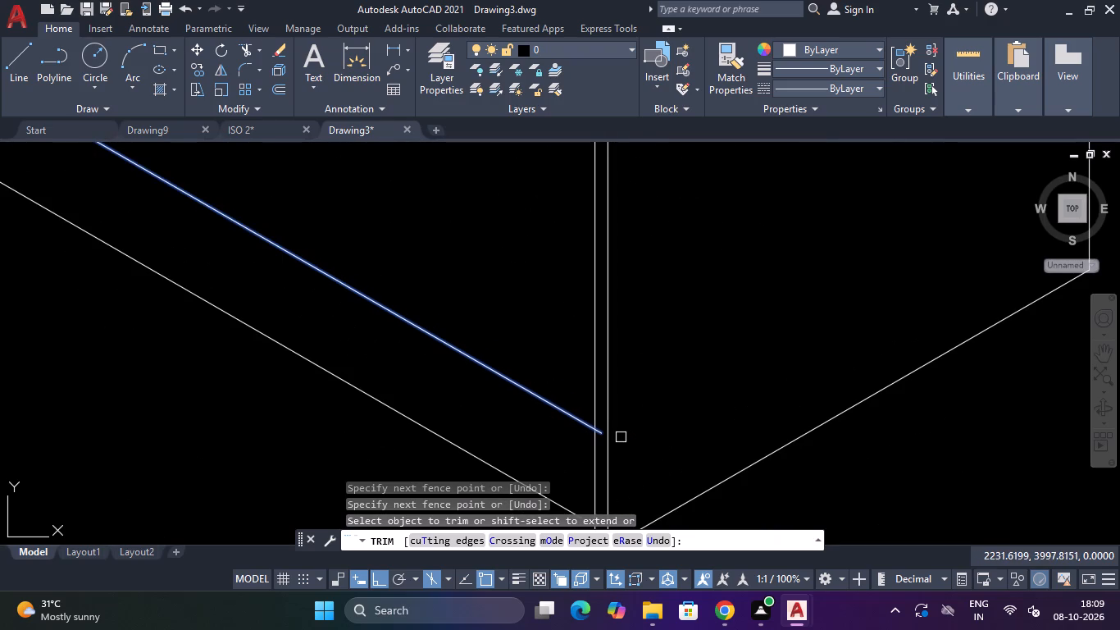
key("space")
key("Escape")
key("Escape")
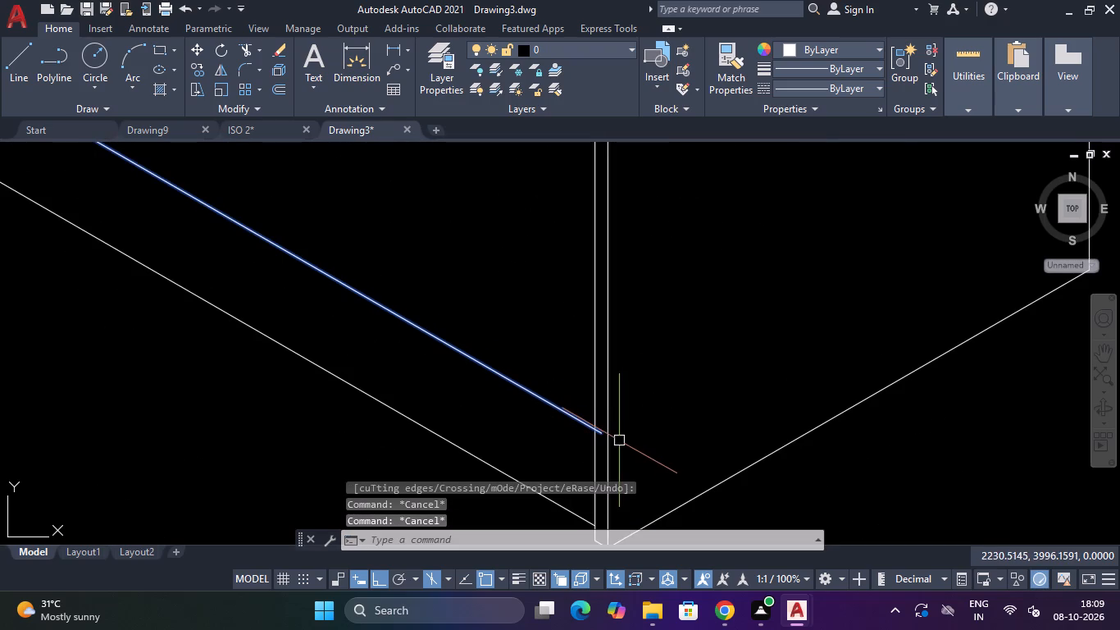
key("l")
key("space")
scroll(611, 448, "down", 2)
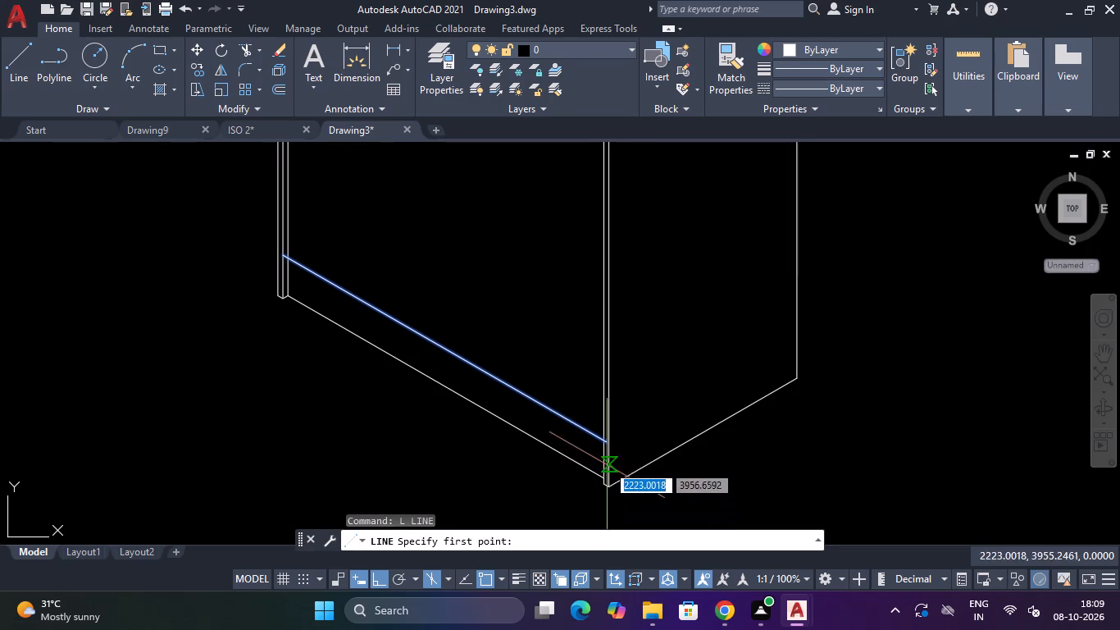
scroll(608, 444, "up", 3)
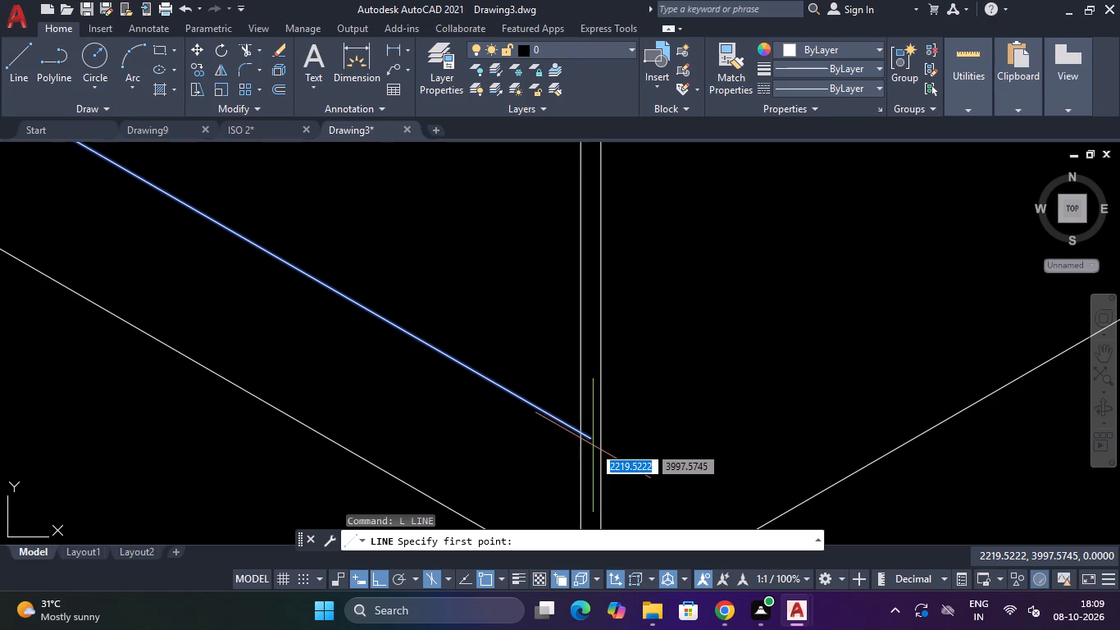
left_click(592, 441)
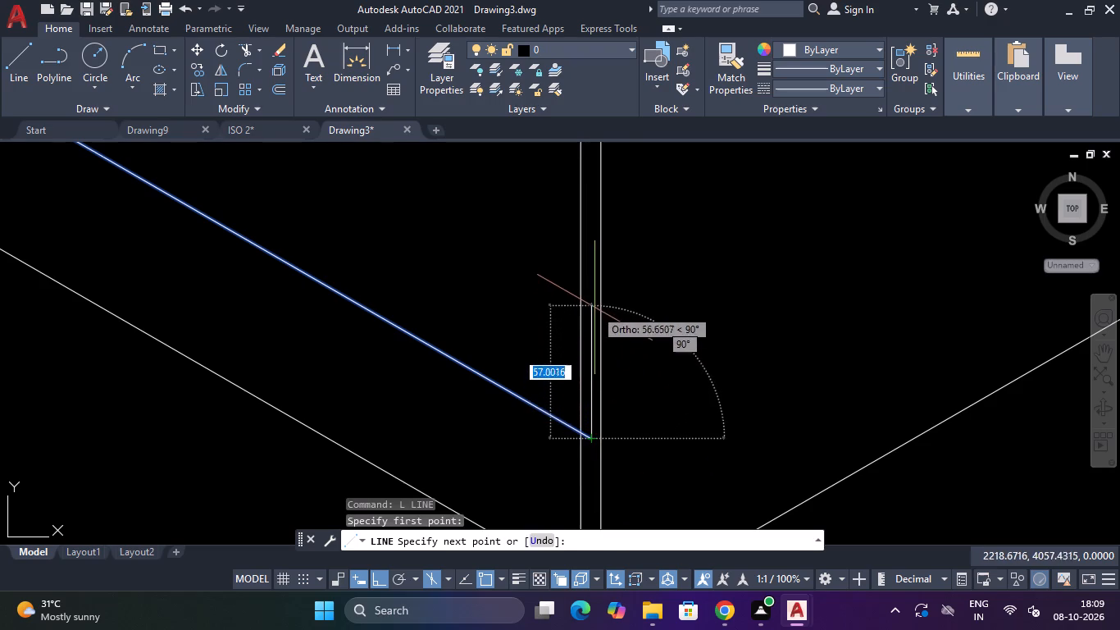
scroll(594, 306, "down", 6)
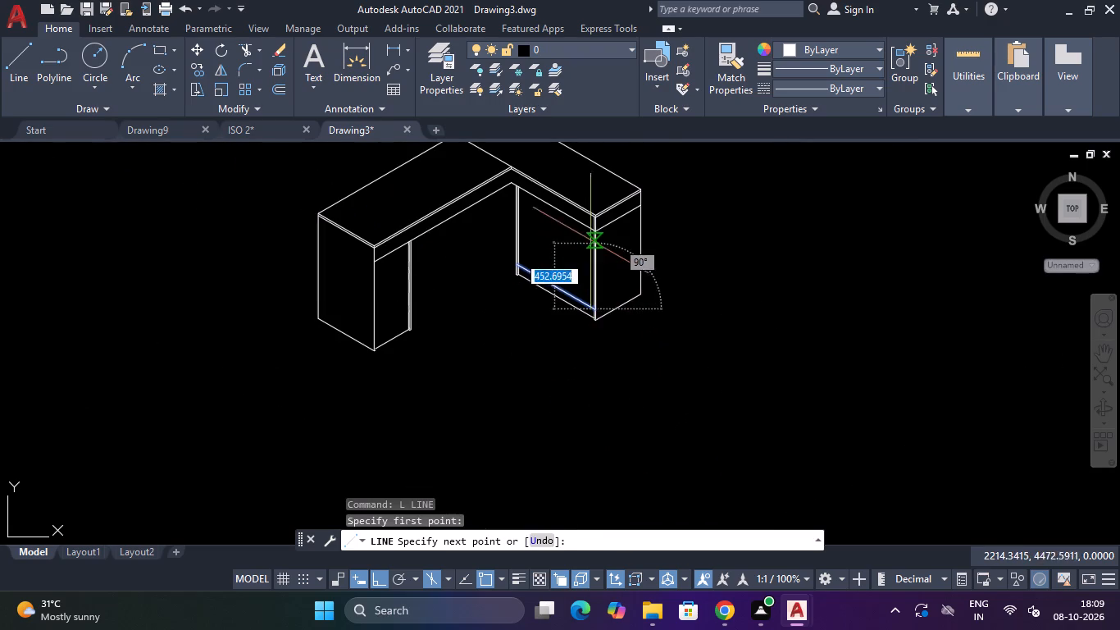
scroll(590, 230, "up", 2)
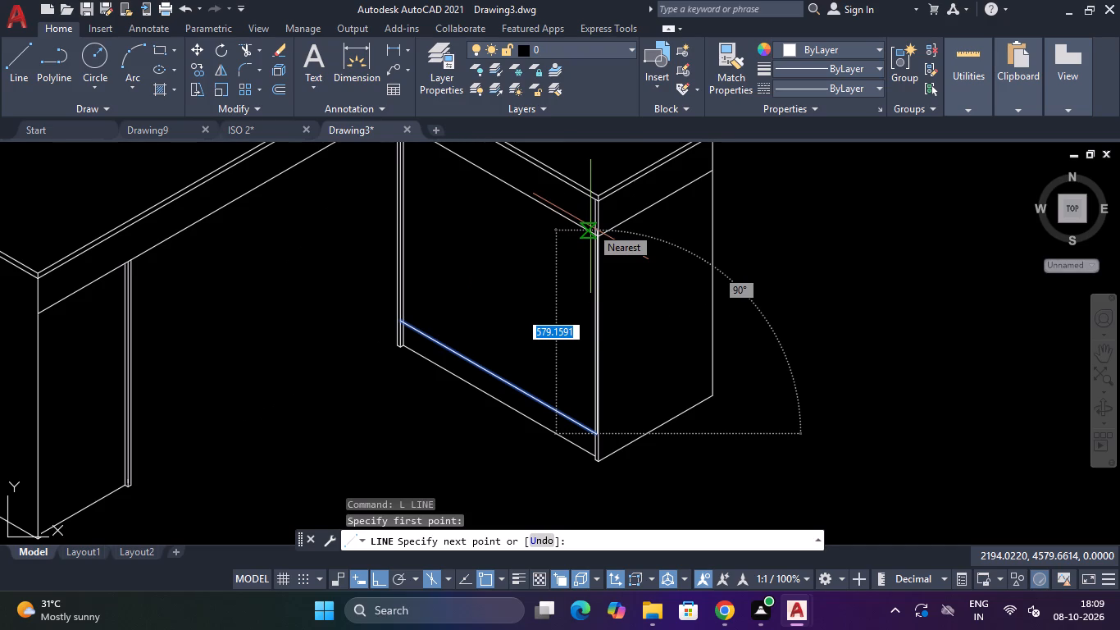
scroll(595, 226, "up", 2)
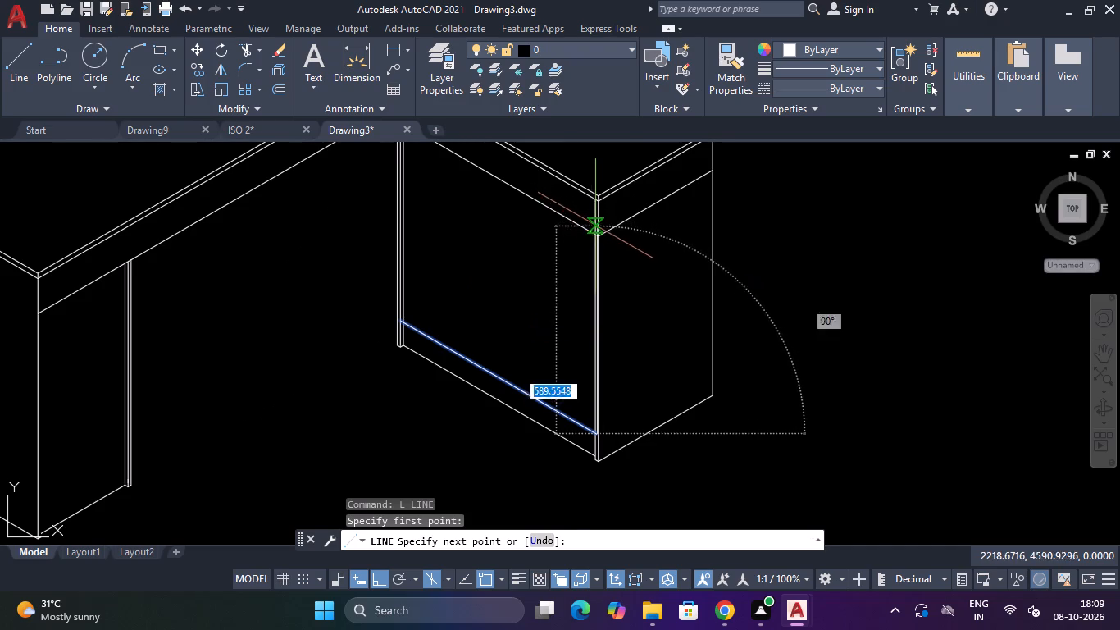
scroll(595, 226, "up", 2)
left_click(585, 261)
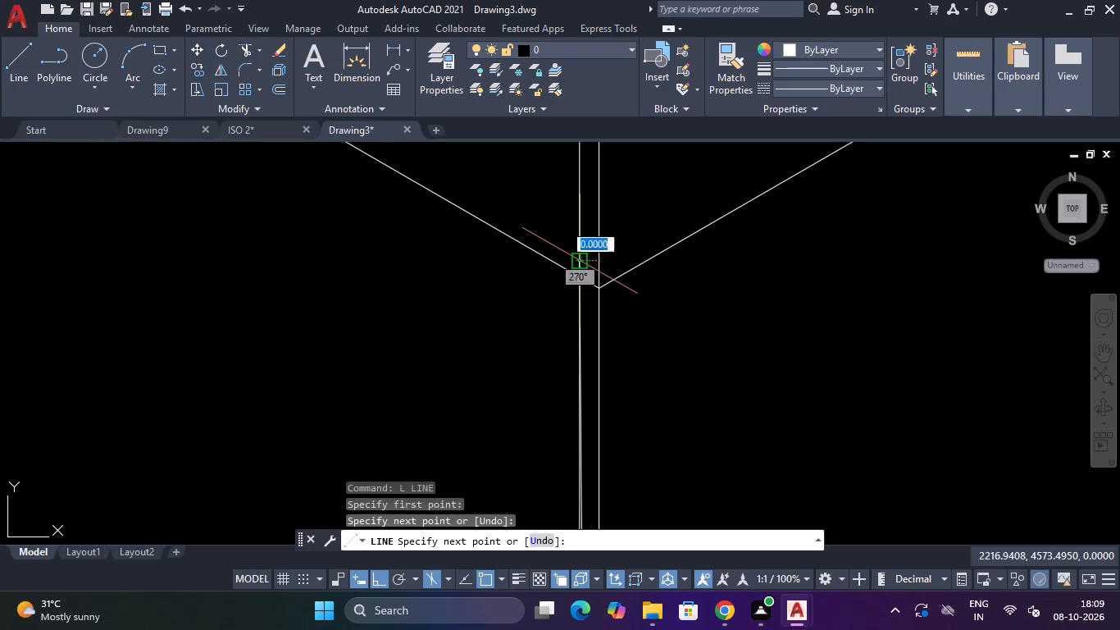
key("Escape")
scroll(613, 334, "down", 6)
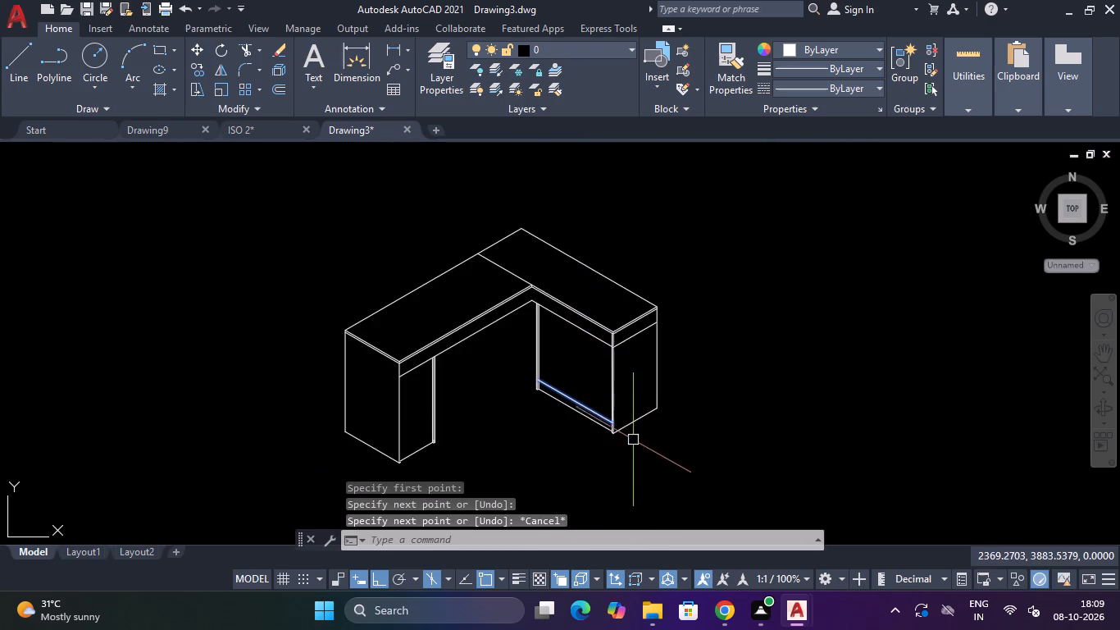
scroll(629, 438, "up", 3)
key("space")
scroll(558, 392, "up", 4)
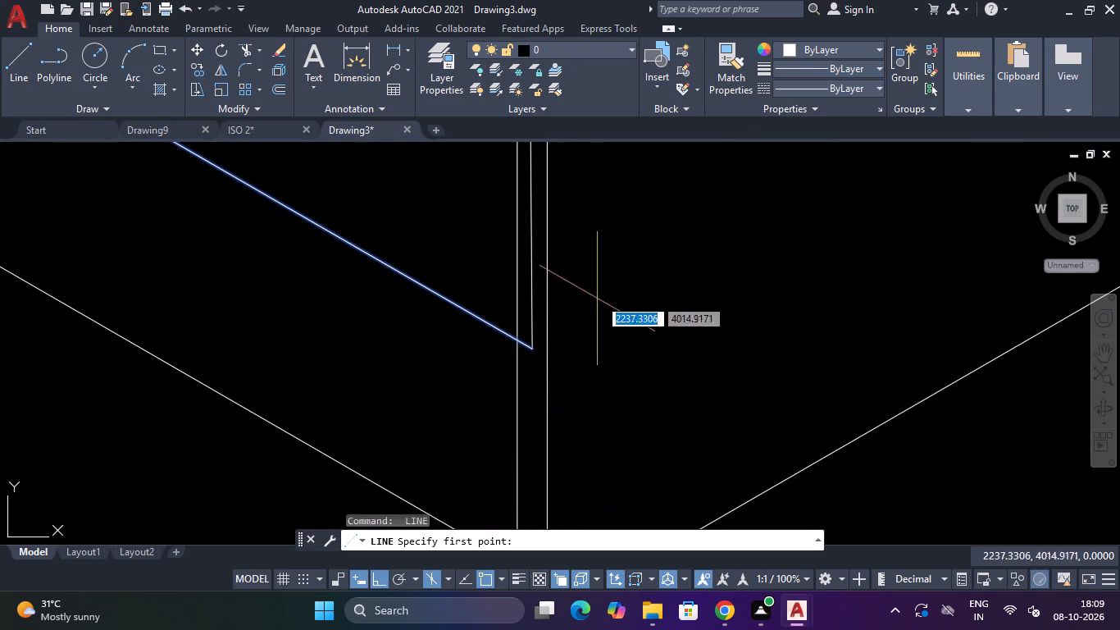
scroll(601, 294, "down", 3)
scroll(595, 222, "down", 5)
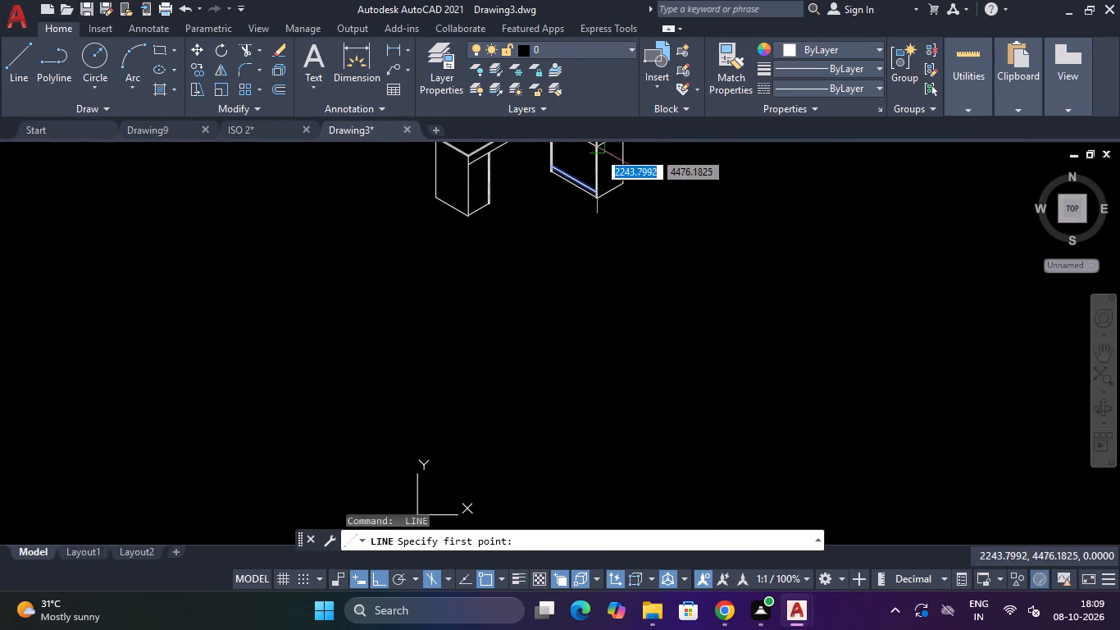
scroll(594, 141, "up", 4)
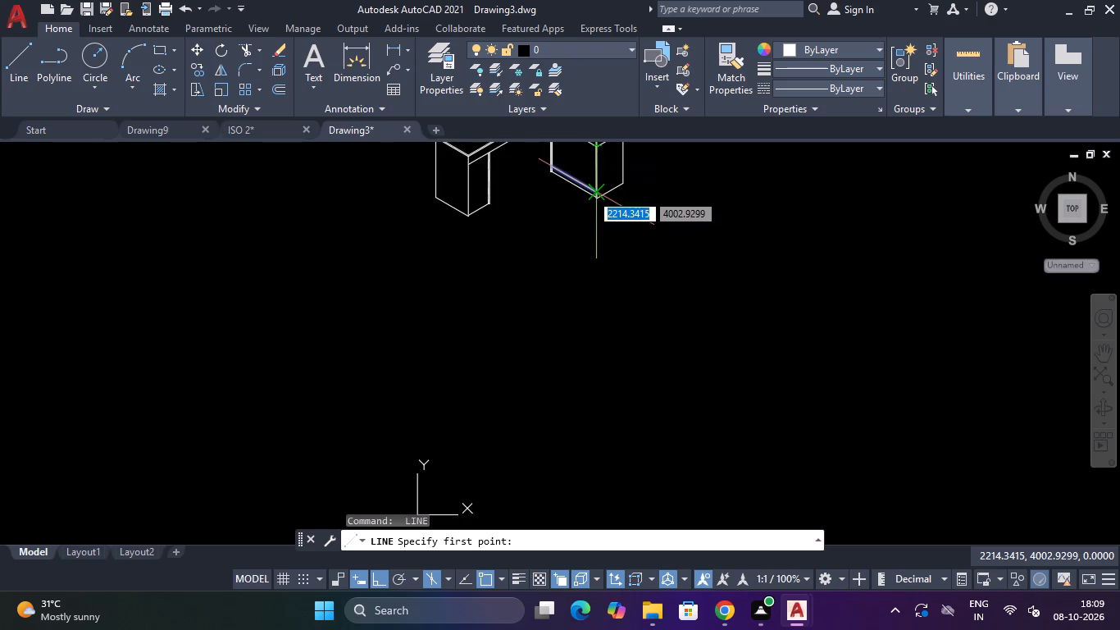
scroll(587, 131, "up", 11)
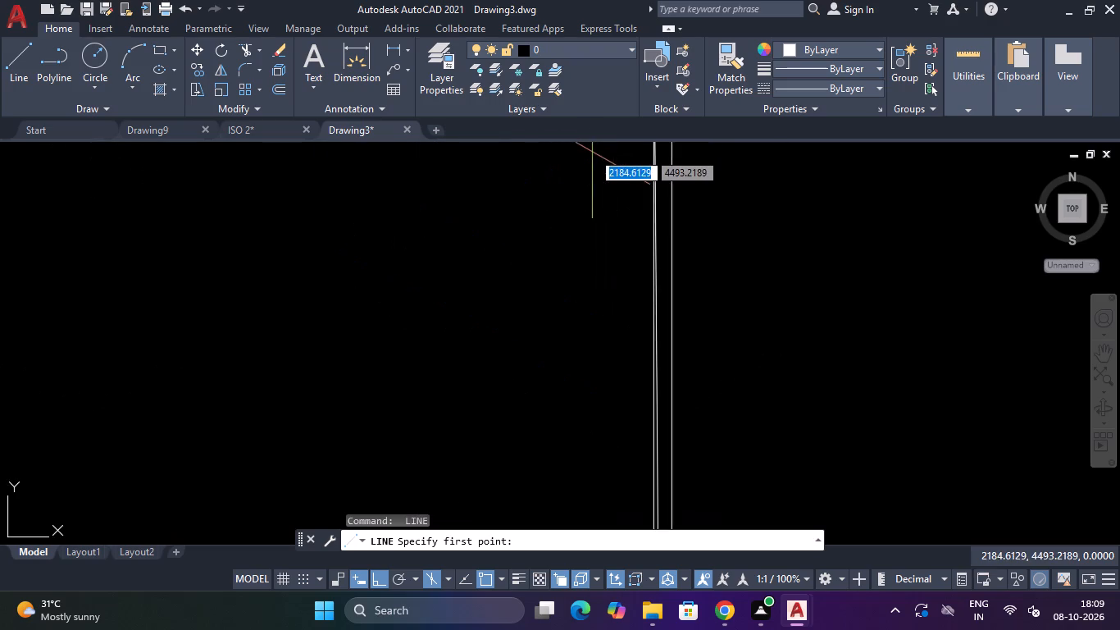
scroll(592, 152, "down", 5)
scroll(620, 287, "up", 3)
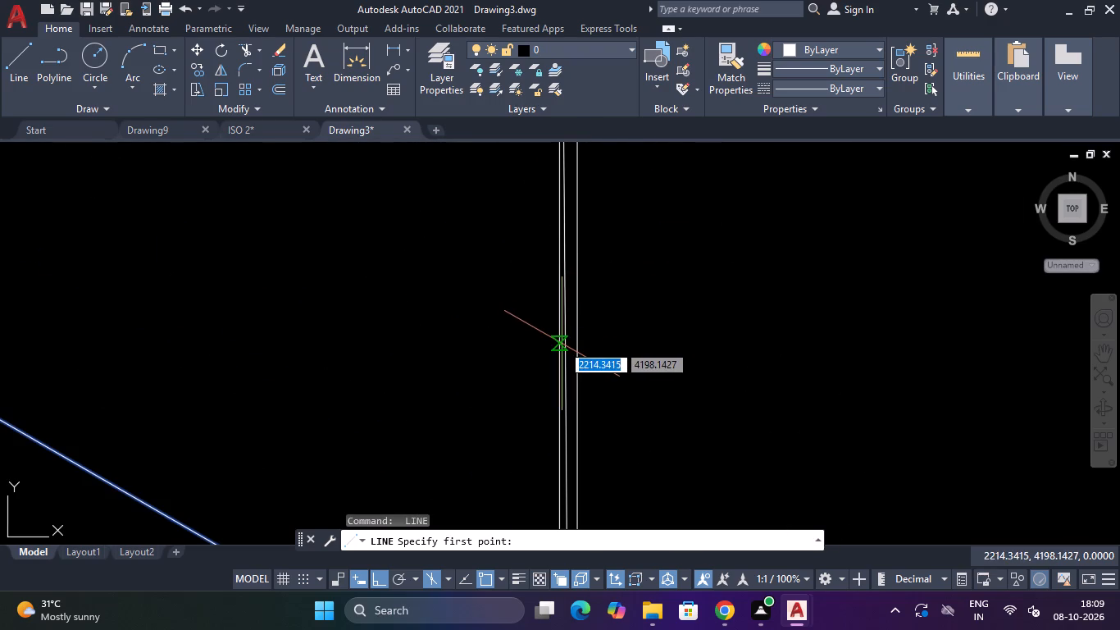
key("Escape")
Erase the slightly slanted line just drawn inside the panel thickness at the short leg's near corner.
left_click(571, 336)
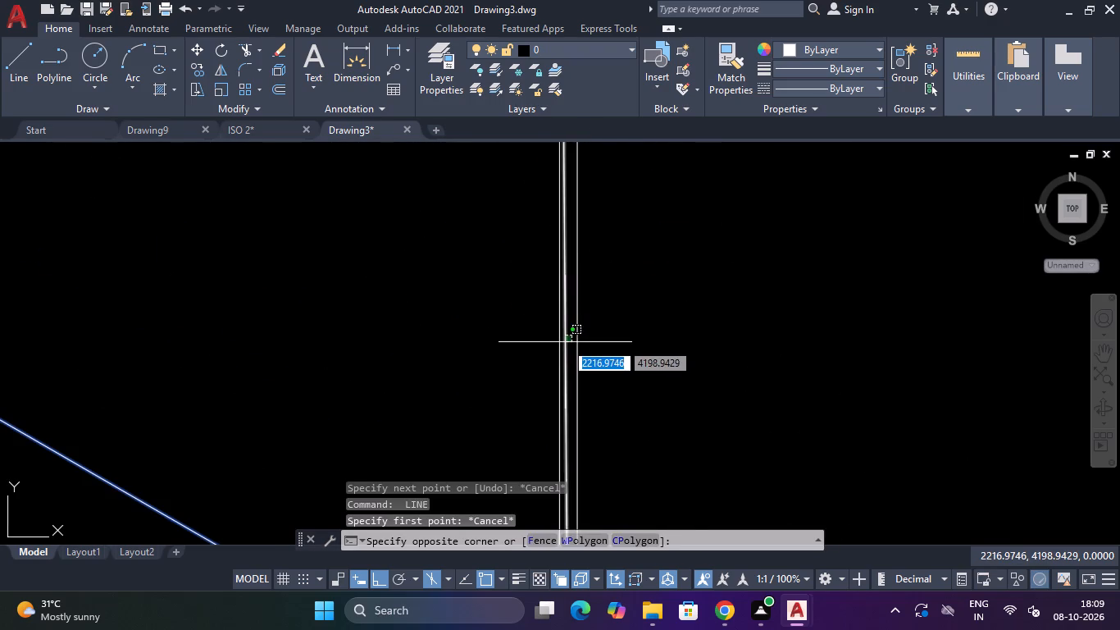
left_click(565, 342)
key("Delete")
Draw a vertical line from the near end of the line 75 above the base, up past the apron's lower edge.
scroll(565, 345, "down", 3)
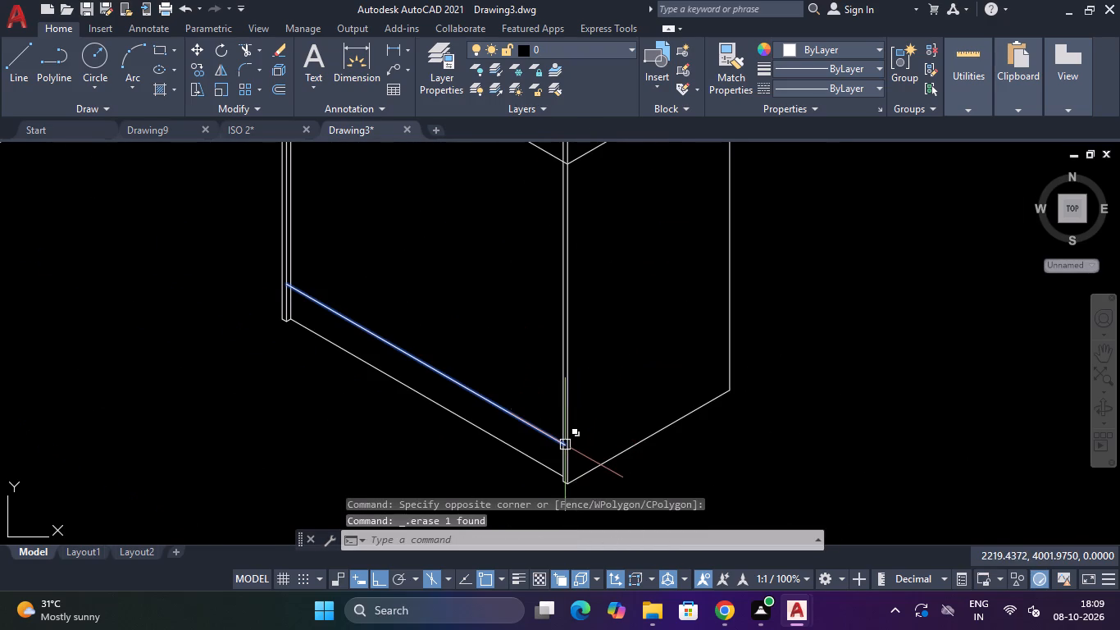
type("L")
key("space")
scroll(561, 448, "up", 4)
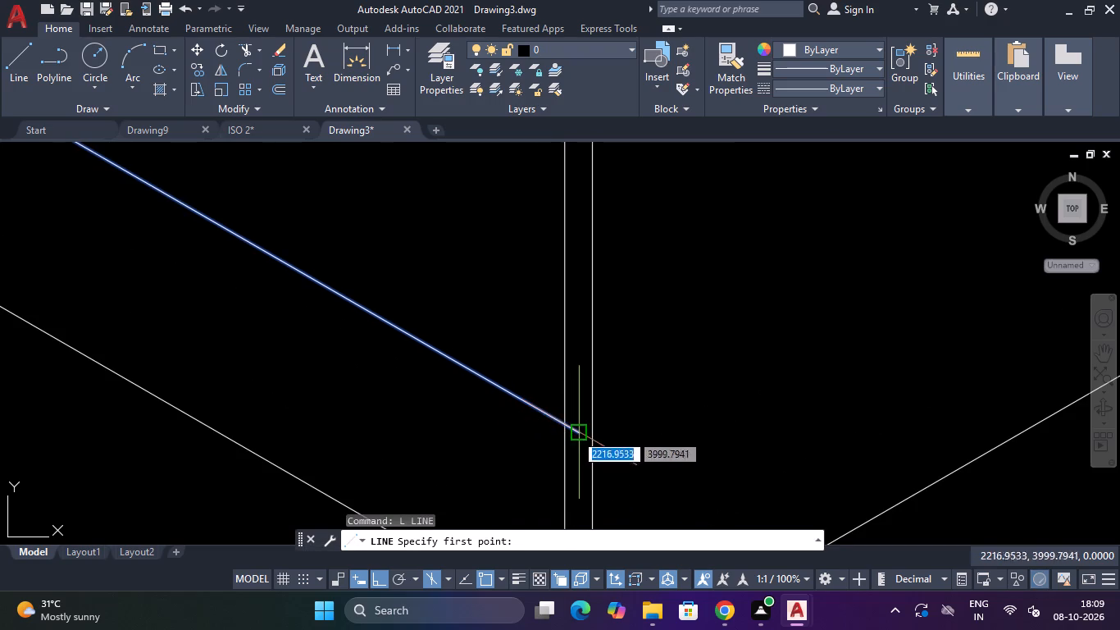
left_click_drag(576, 428, 576, 419)
scroll(576, 337, "down", 8)
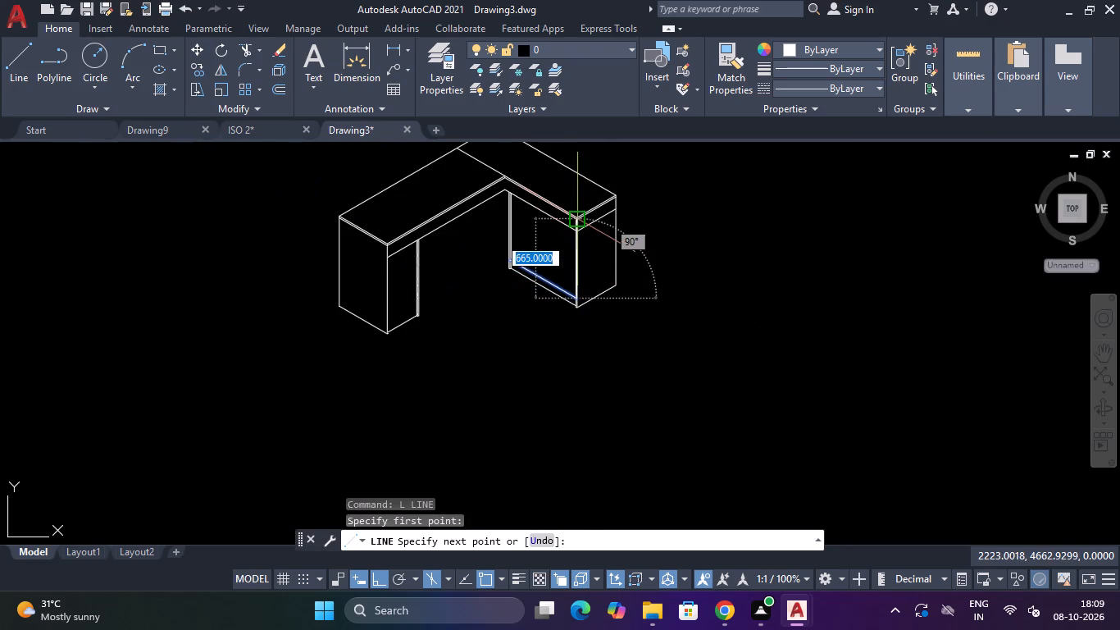
scroll(577, 217, "up", 9)
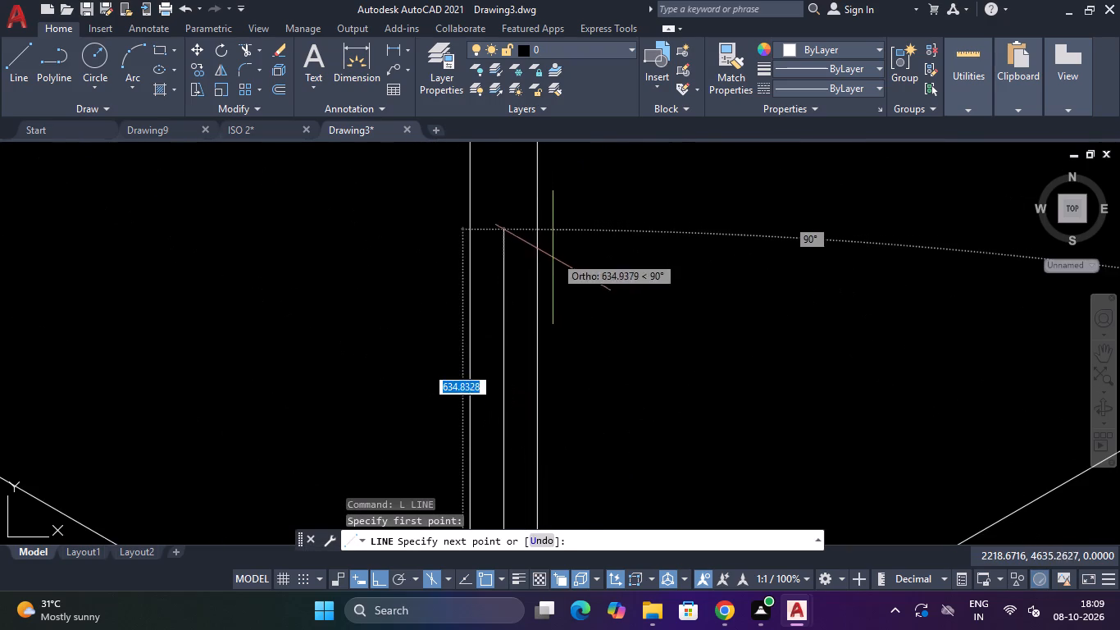
left_click(503, 298)
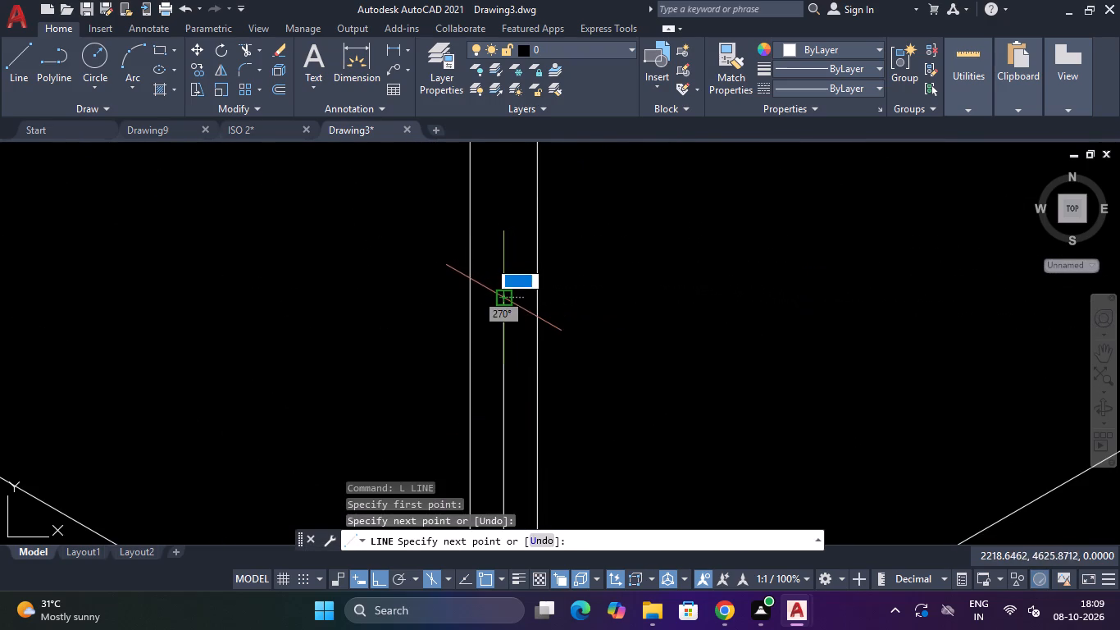
scroll(503, 298, "down", 3)
key("Escape")
Trim the new vertical's excess above the apron's lower edge at the short leg's near corner.
type("TR")
key("space")
left_click(501, 360)
scroll(501, 360, "down", 1)
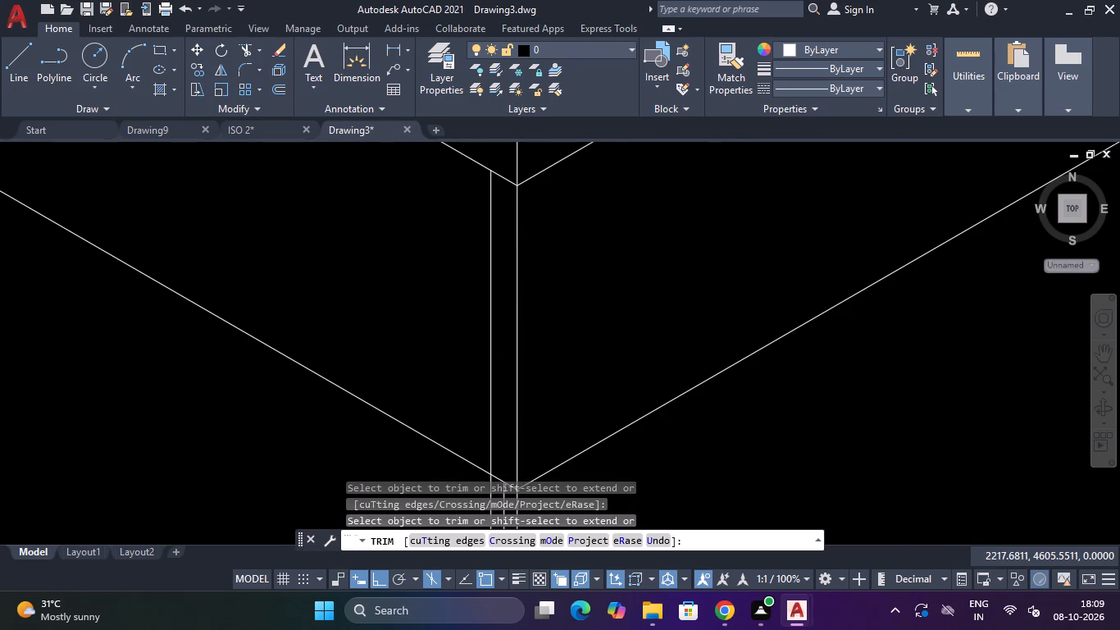
scroll(501, 360, "down", 2)
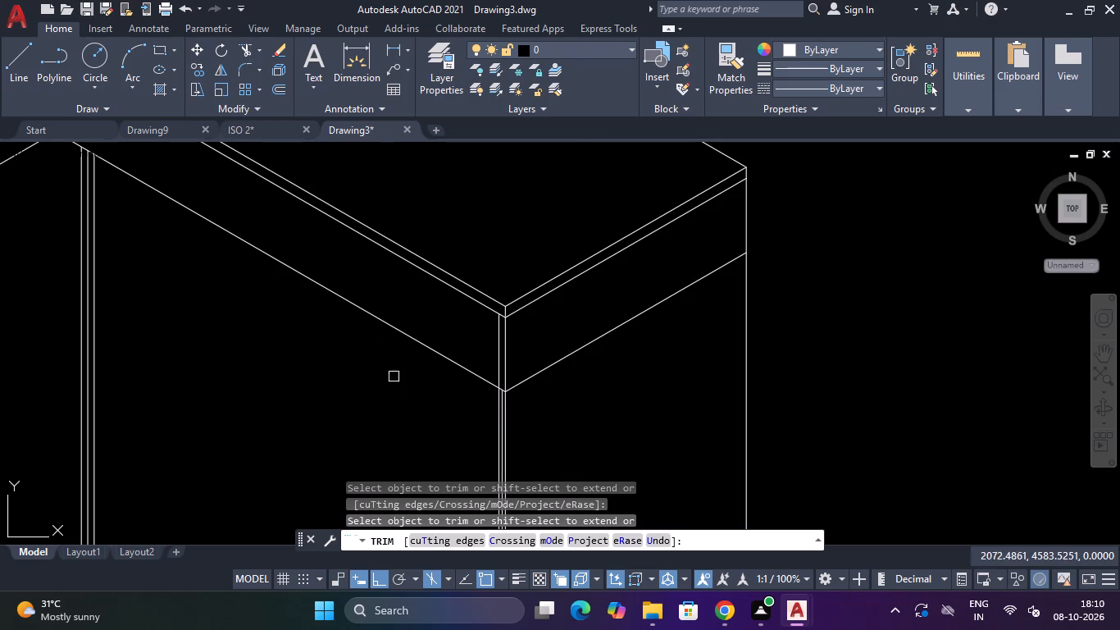
key("Escape")
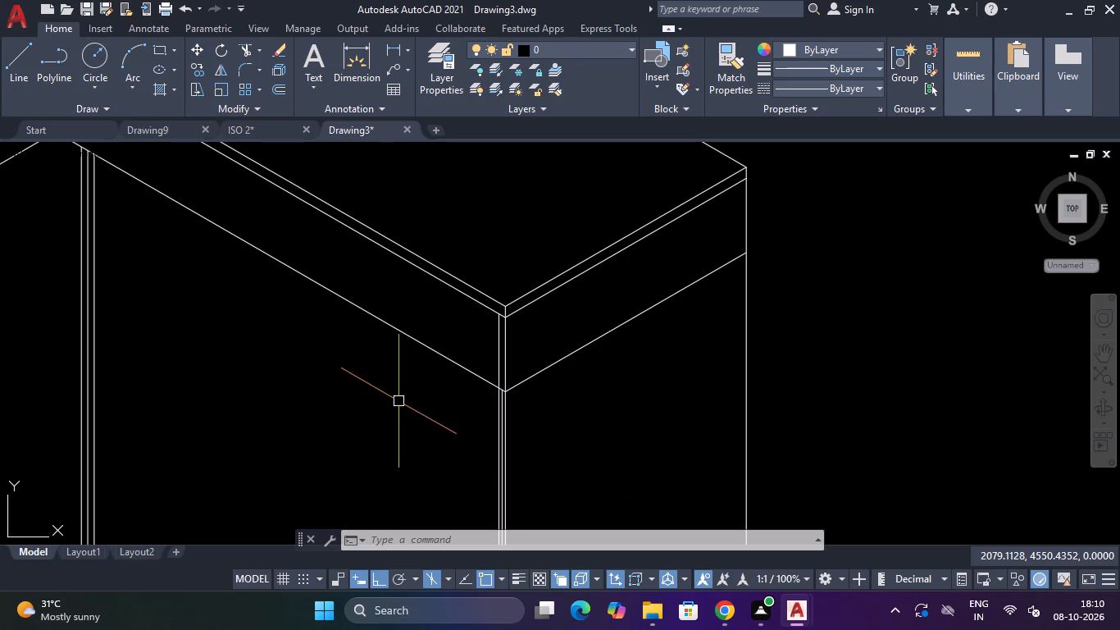
Draw a 15-long isometric line at 210° from the top of the middle vertical at the short leg's near corner.
scroll(398, 402, "down", 3)
scroll(426, 388, "up", 2)
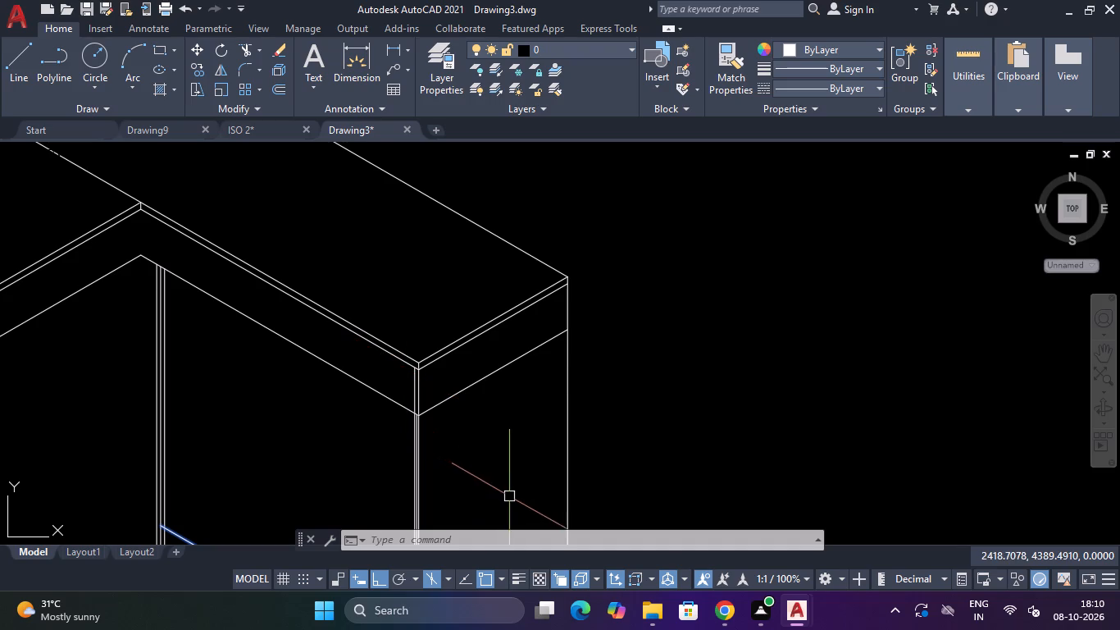
key("space")
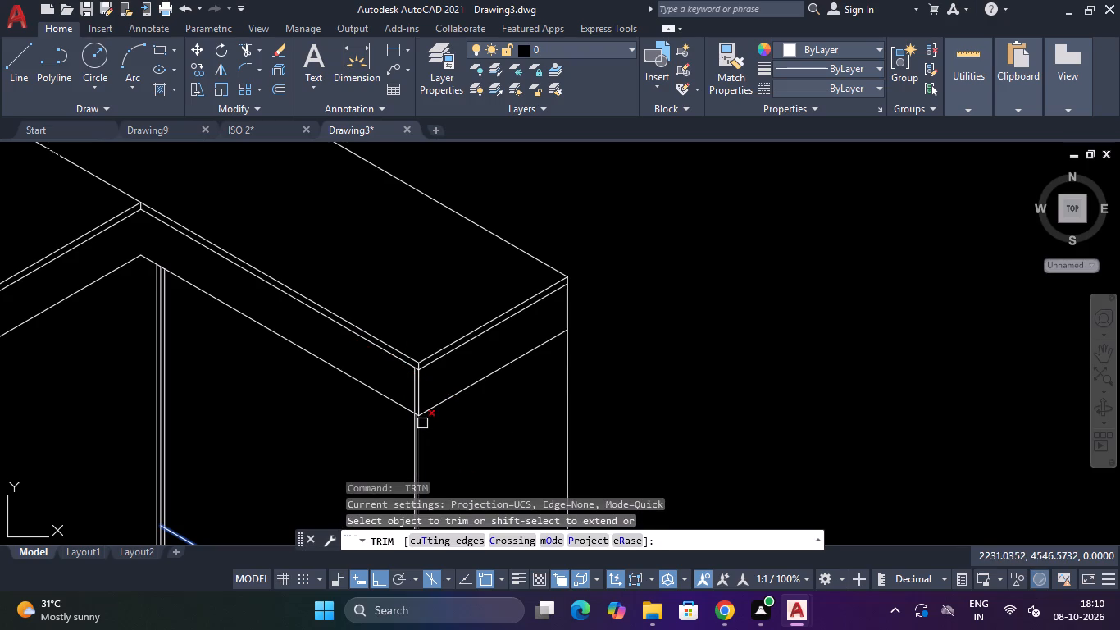
key("Escape")
type("L")
key("space")
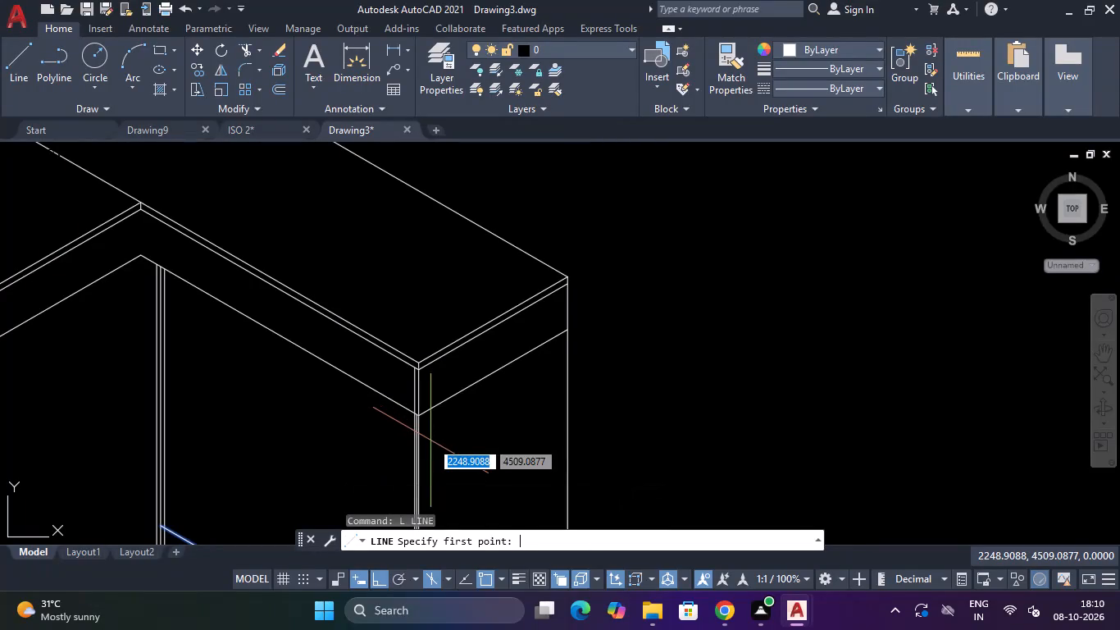
key("F5")
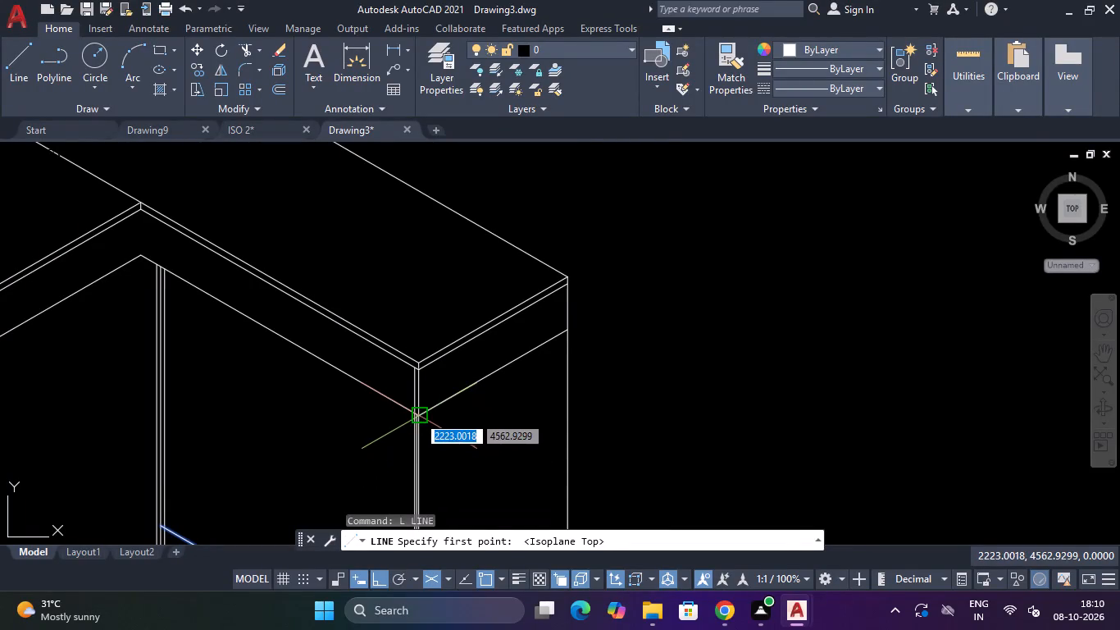
scroll(412, 414, "up", 3)
left_click(422, 413)
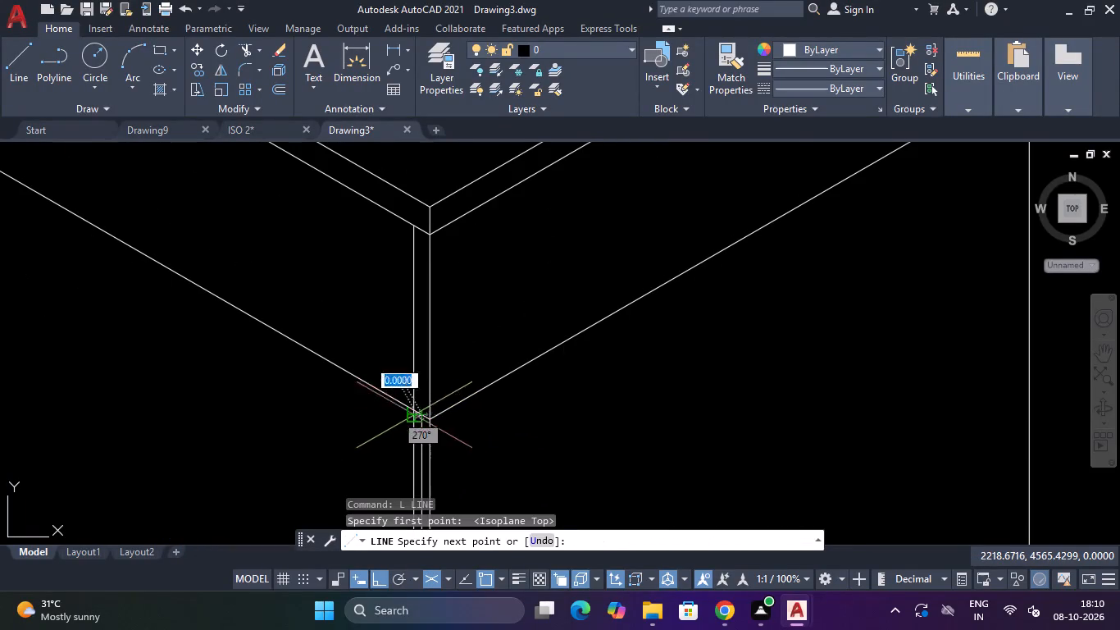
type("15")
key("Return")
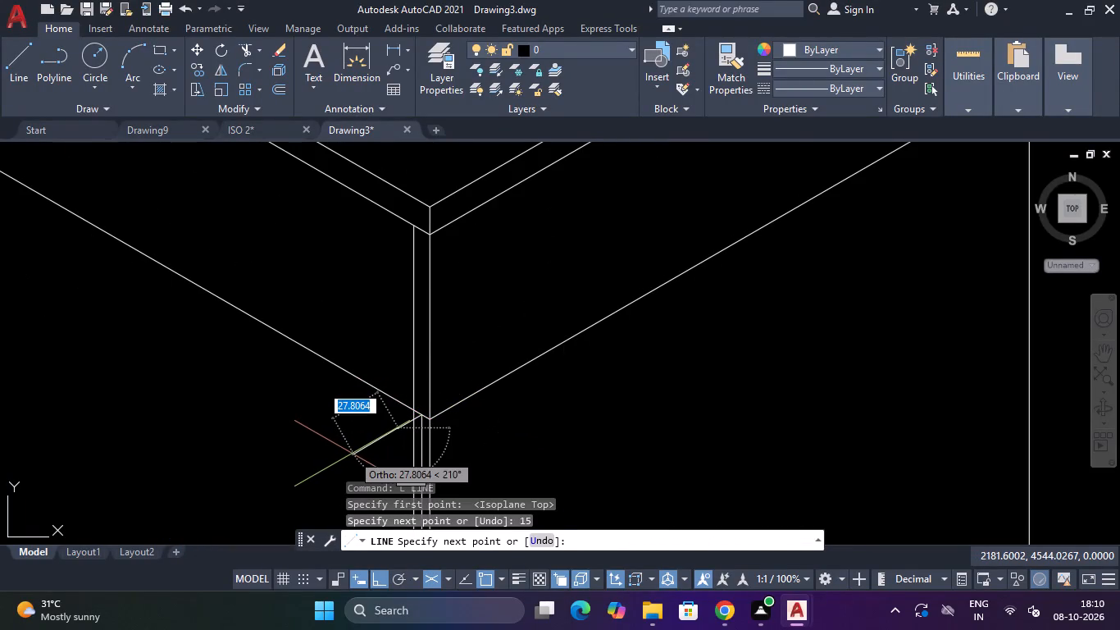
Continue with a line about 635 long at 150°, parallel to the apron's lower edge, past the inner-corner panel's middle vertical.
scroll(246, 341, "down", 3)
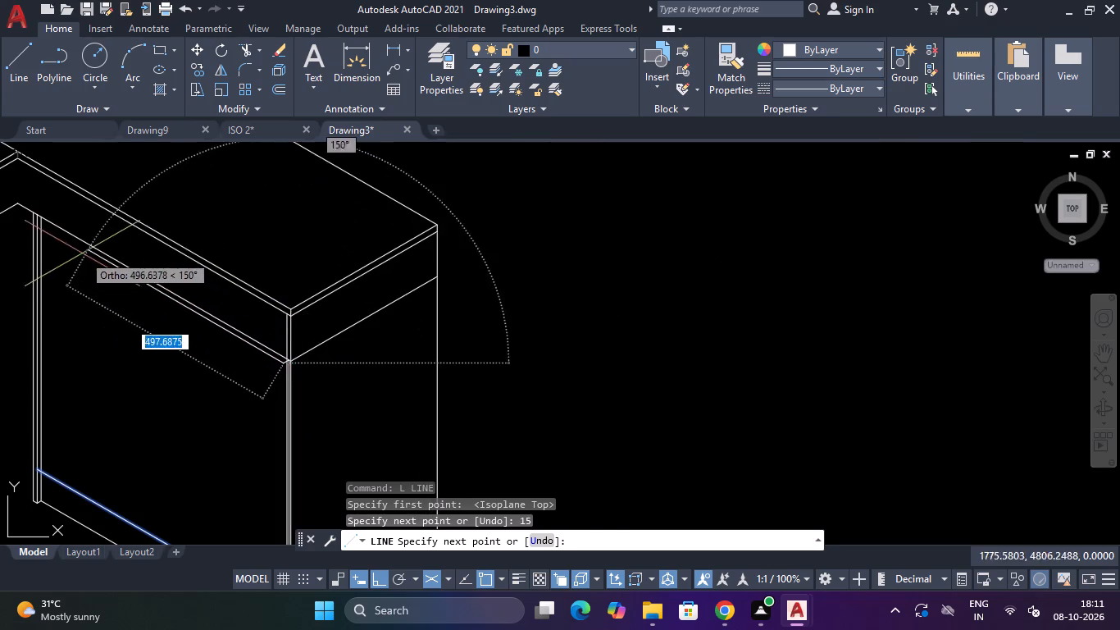
scroll(60, 243, "up", 2)
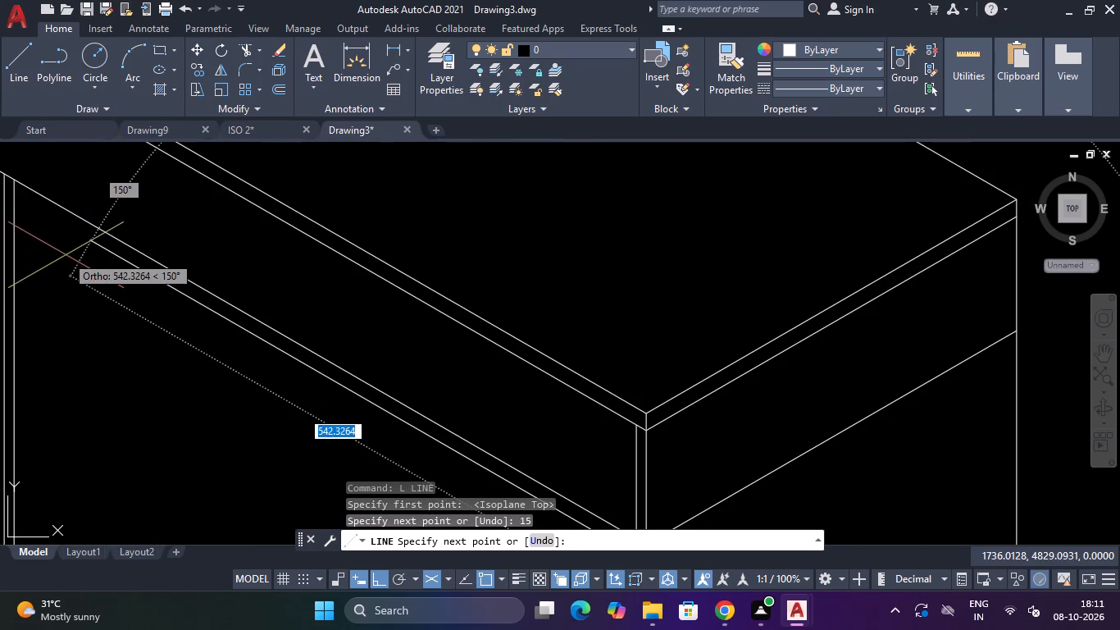
scroll(89, 277, "down", 3)
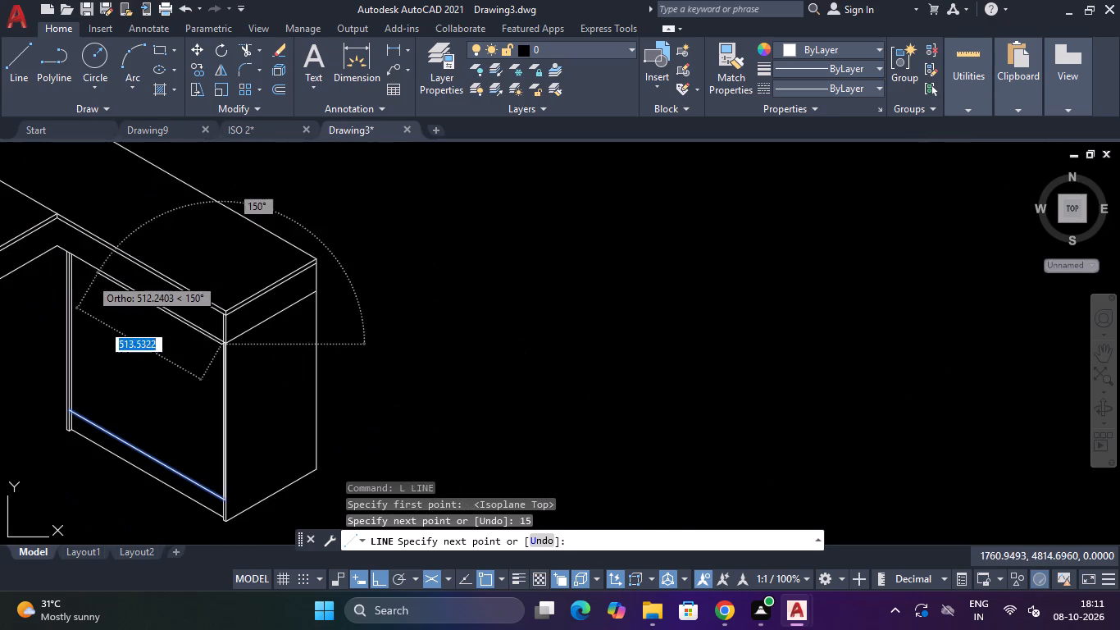
scroll(48, 258, "up", 2)
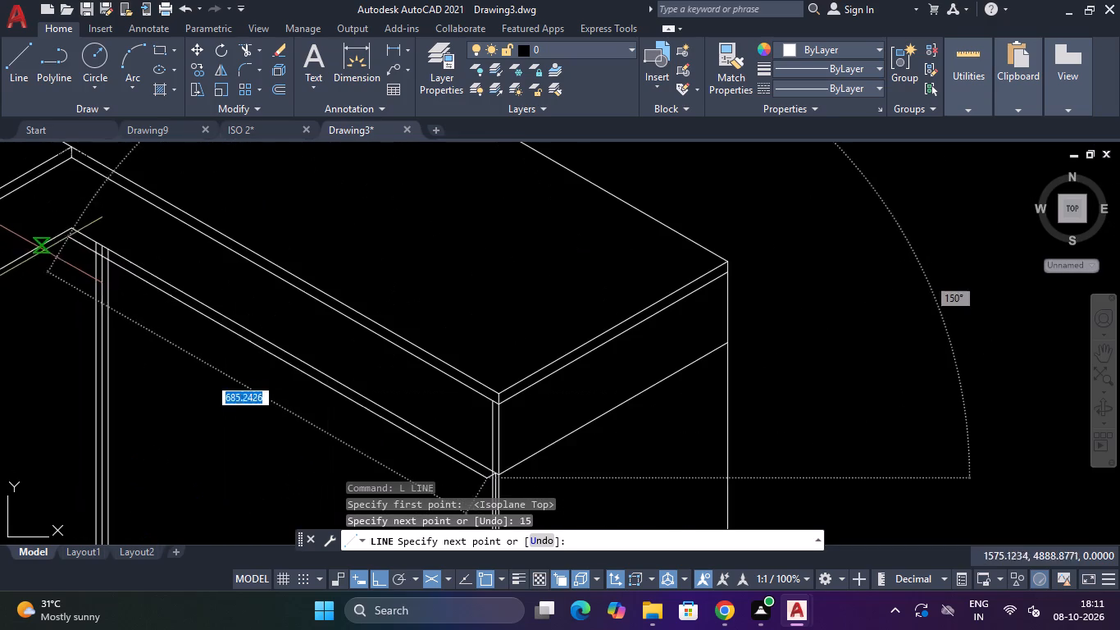
scroll(75, 249, "up", 4)
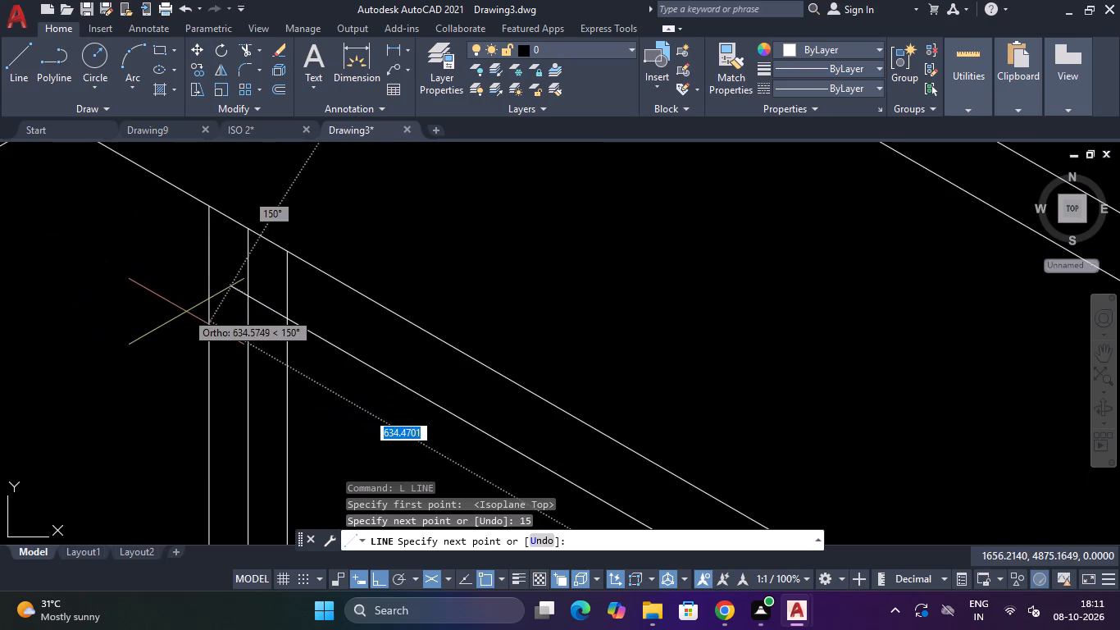
scroll(209, 292, "up", 3)
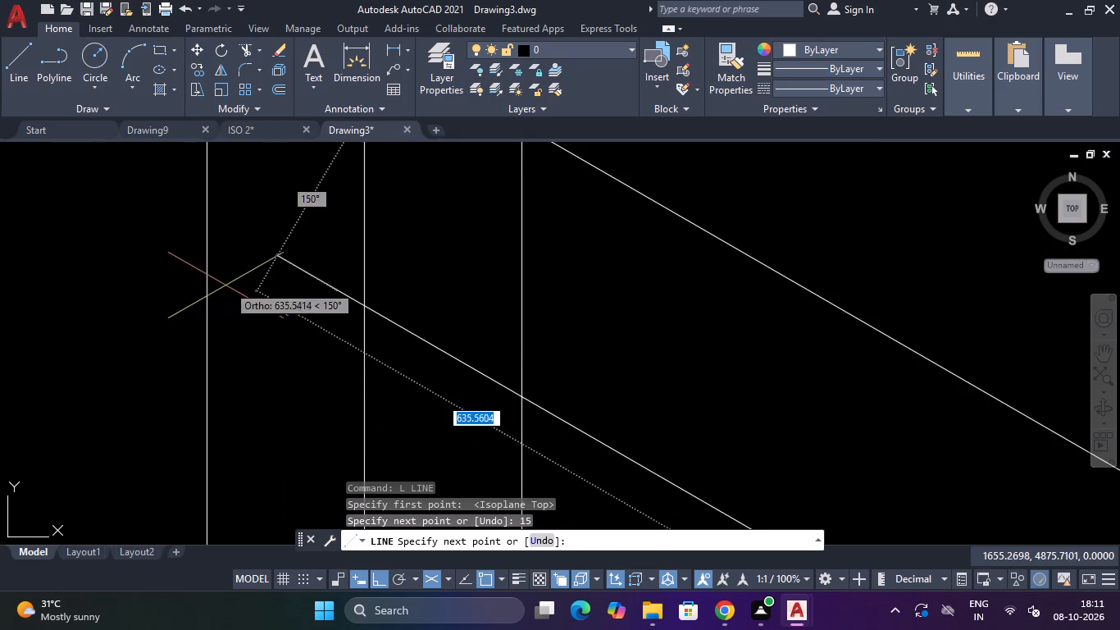
left_click(263, 274)
key("Escape")
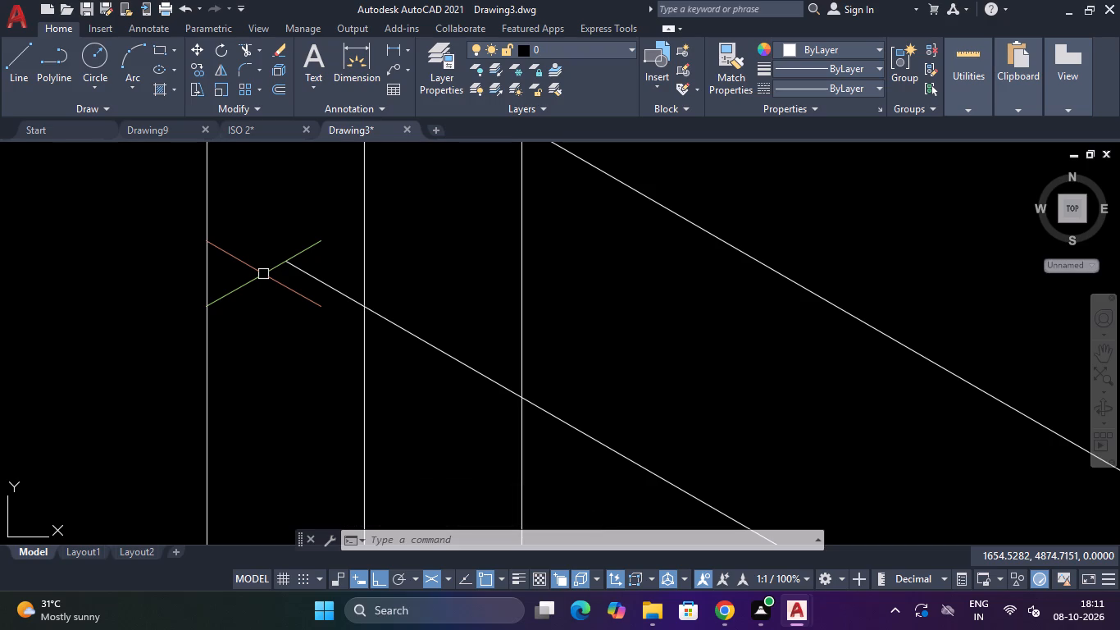
key("Escape")
key("Escape")
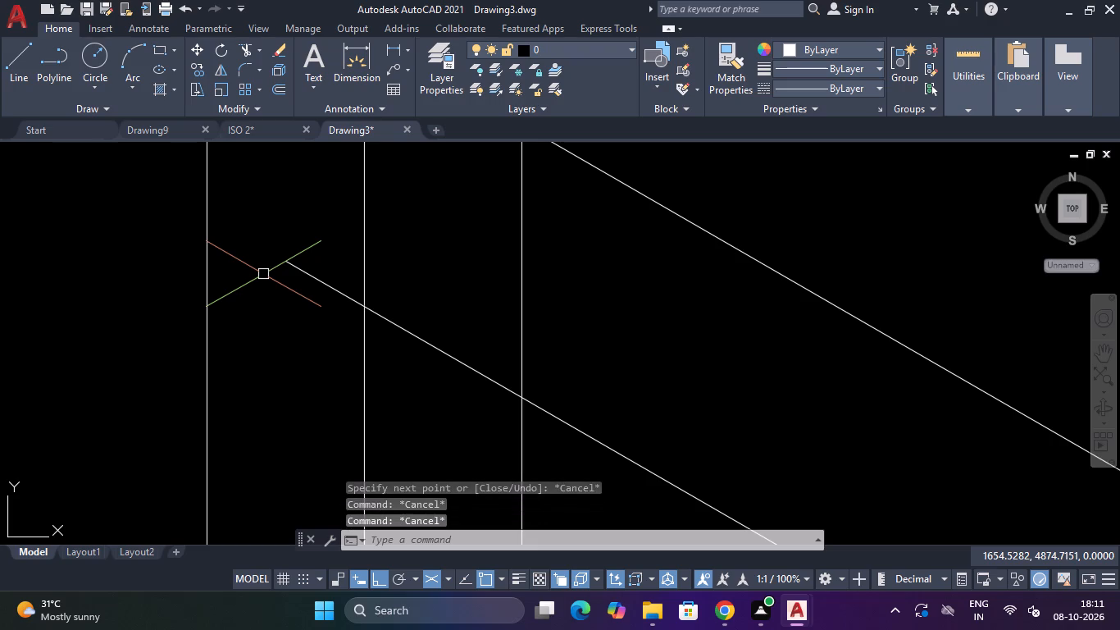
Trim the new long line's overhang beyond the middle vertical of the inner-corner panel.
type("TR")
key("Return")
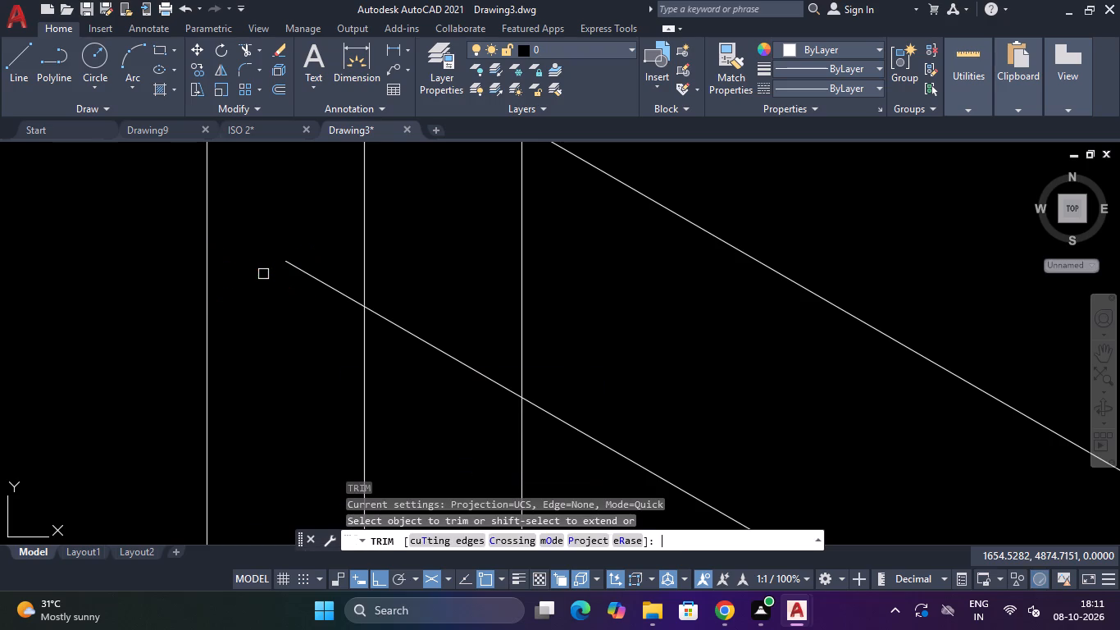
left_click_drag(328, 228, 323, 249)
left_click(307, 300)
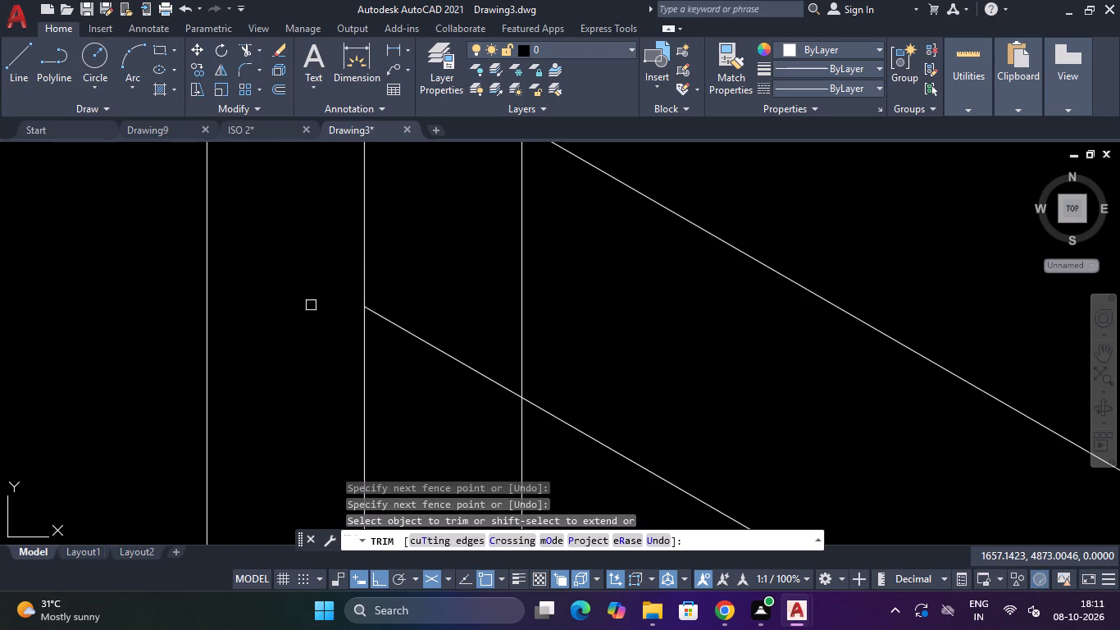
scroll(311, 305, "down", 2)
key("Escape")
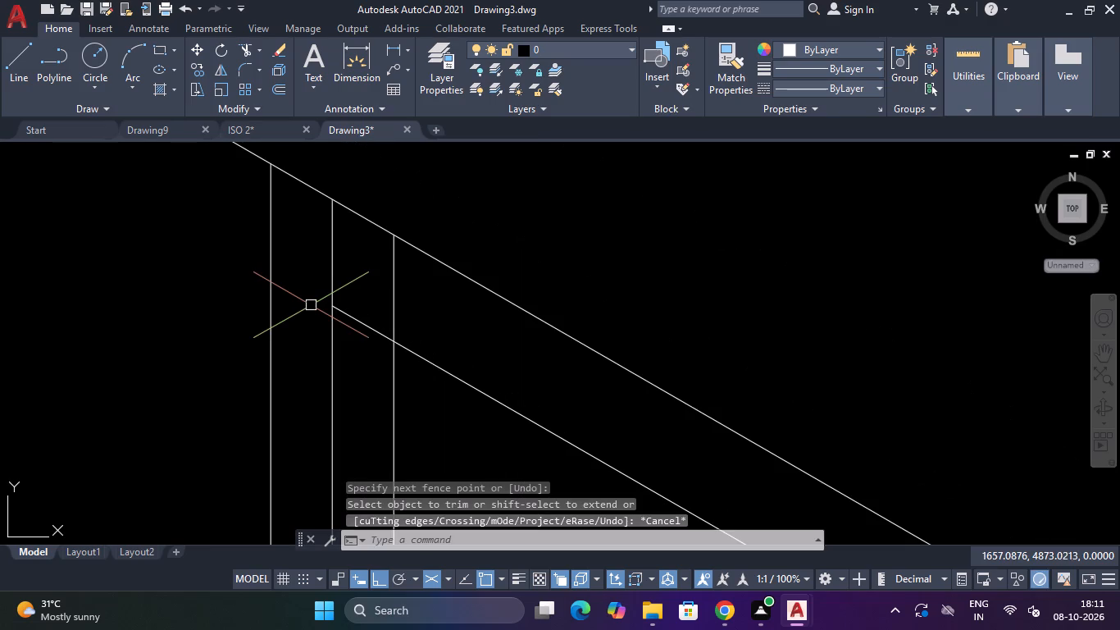
Draw an isometric line at 30° from the trimmed line's inner-corner end, up past the apron's lower edge.
type("L")
key("space")
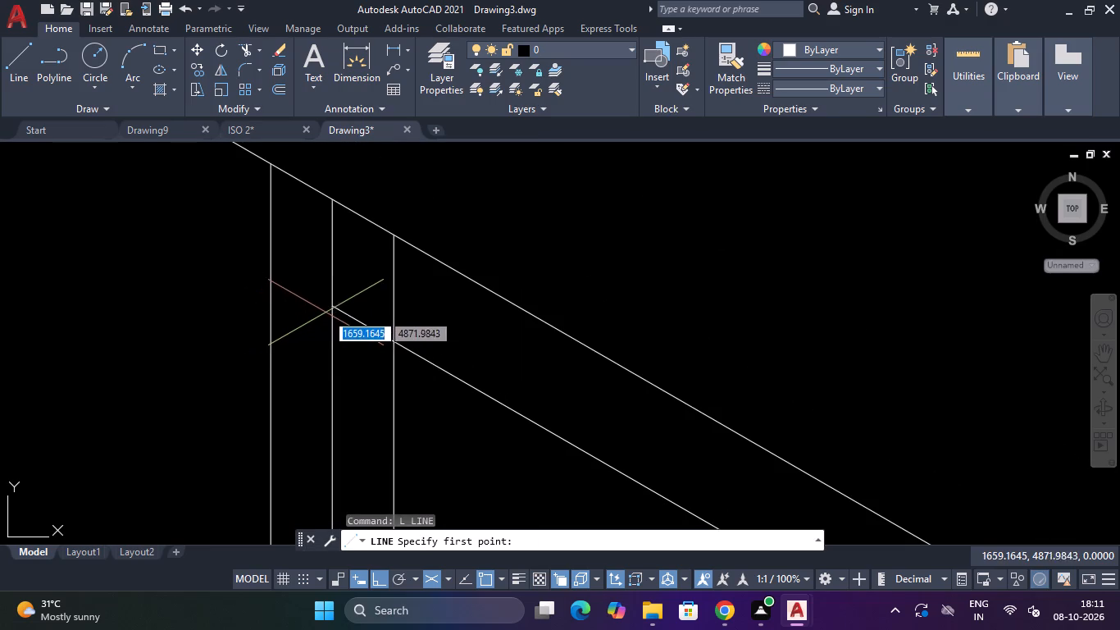
left_click(330, 308)
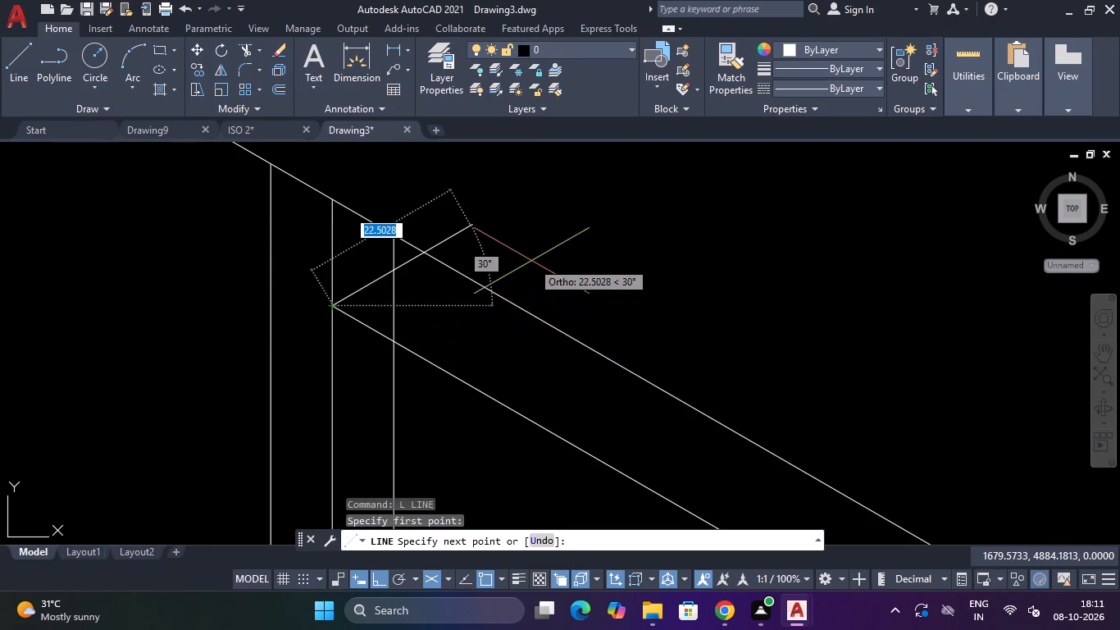
left_click(554, 244)
key("Escape")
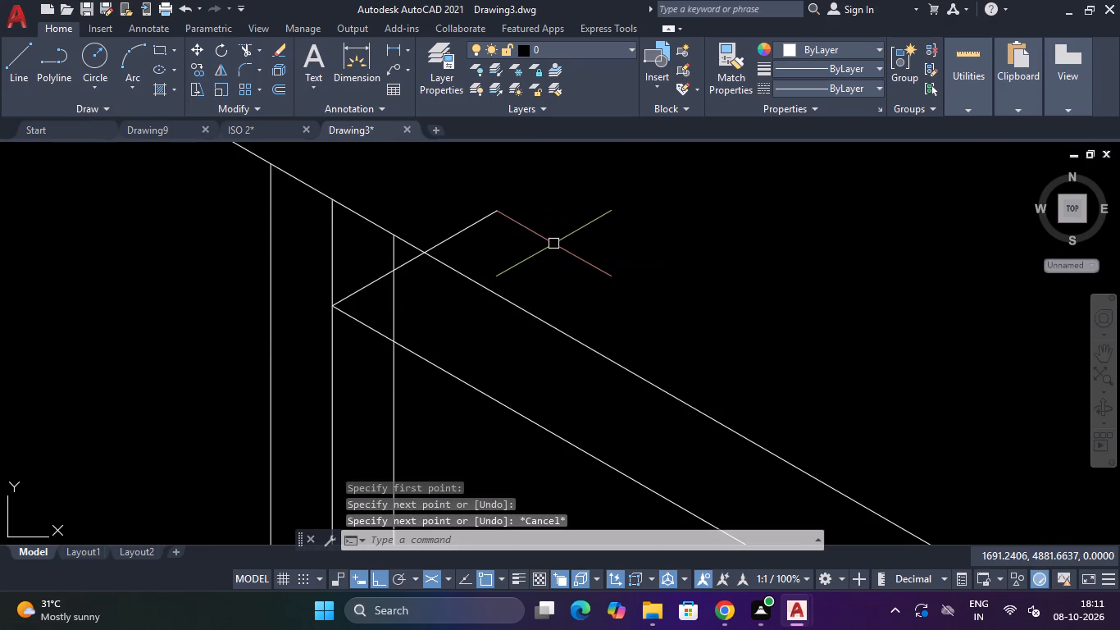
Trim the short 30° line back to the vertical of the inner-corner panel that faces the short leg's opening.
type("TR")
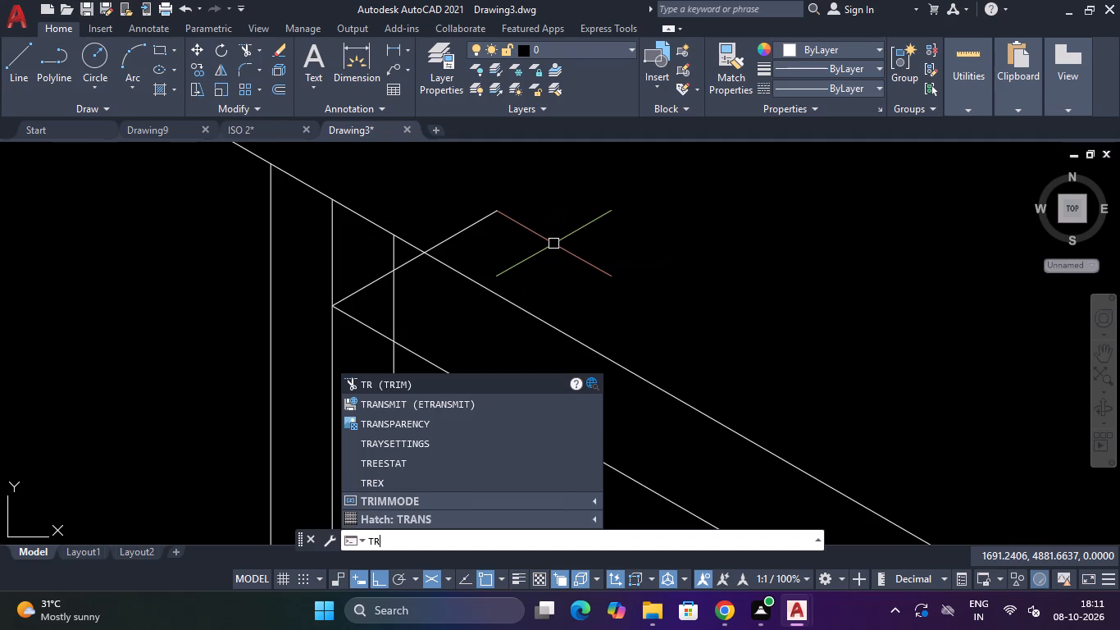
key("Return")
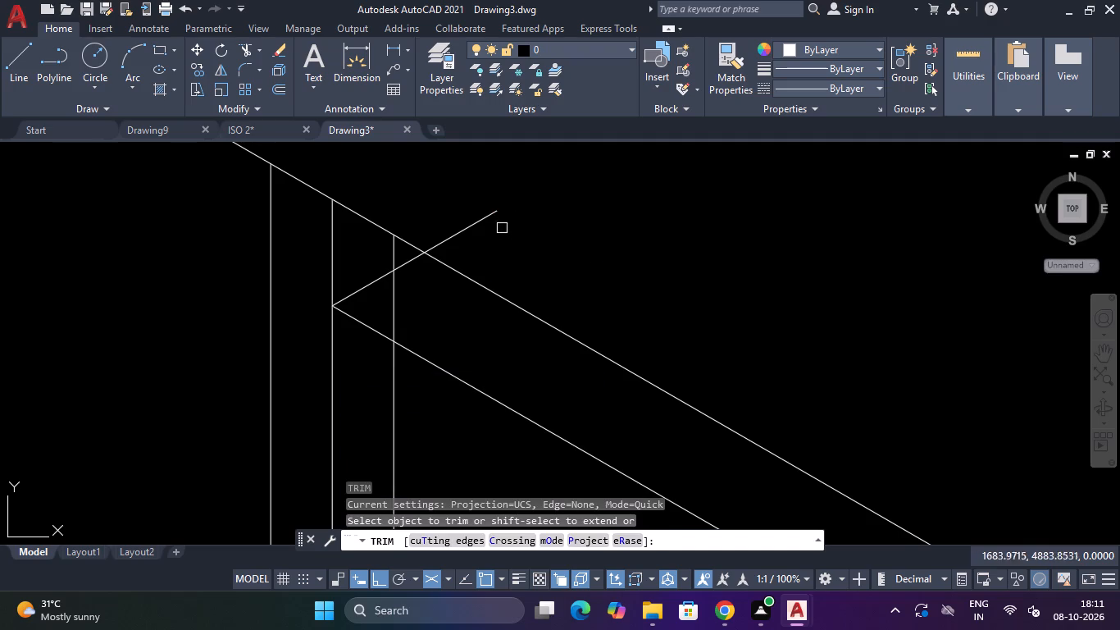
left_click(487, 216)
left_click(404, 268)
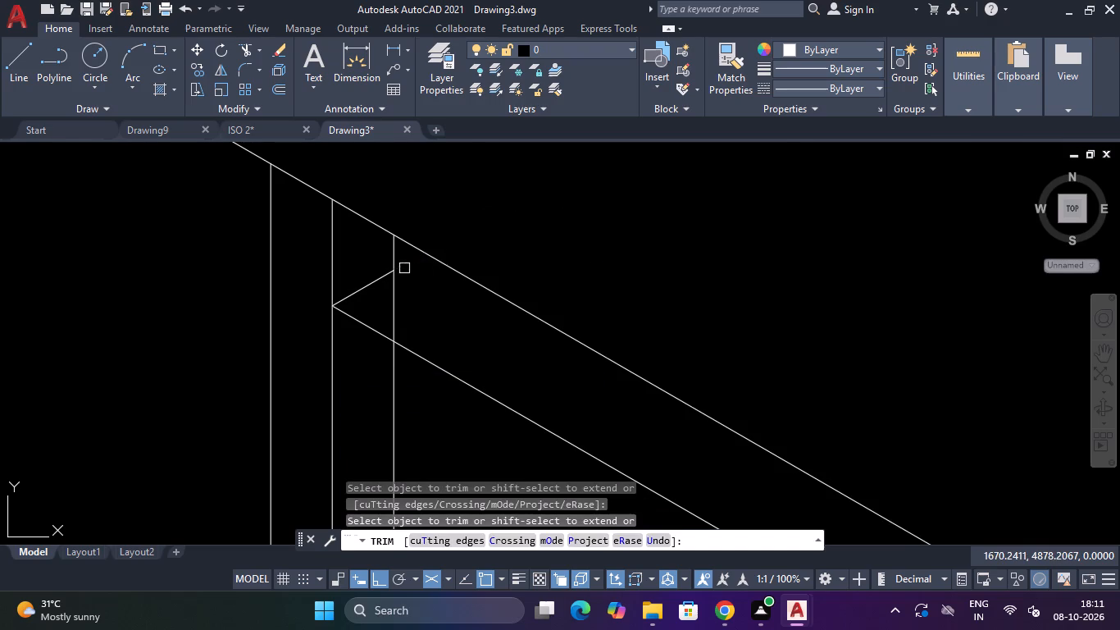
scroll(404, 268, "down", 7)
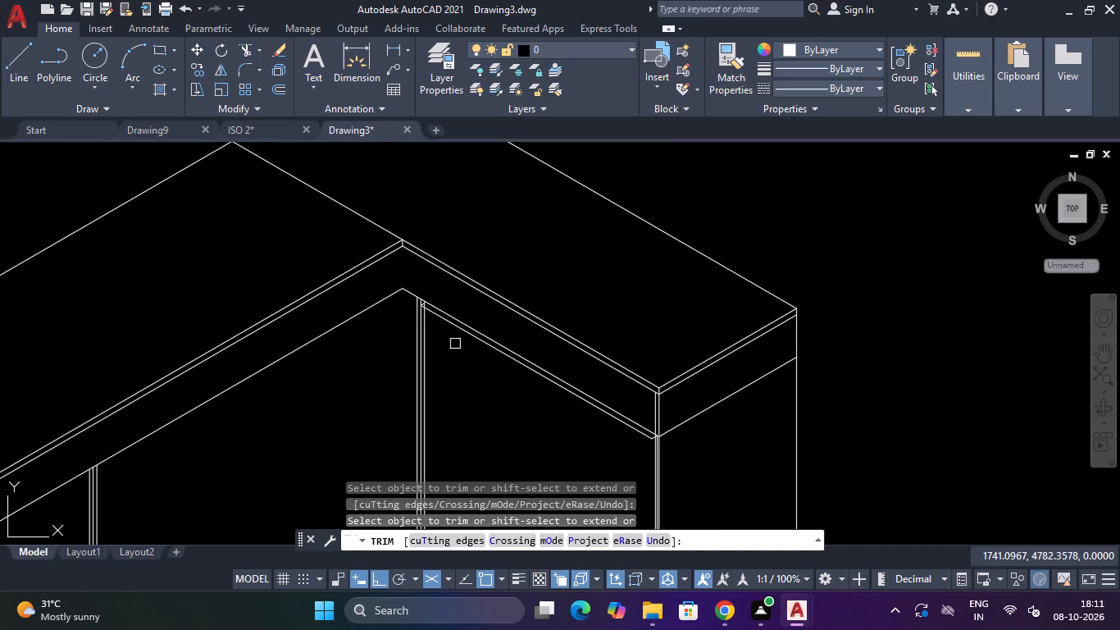
type("L")
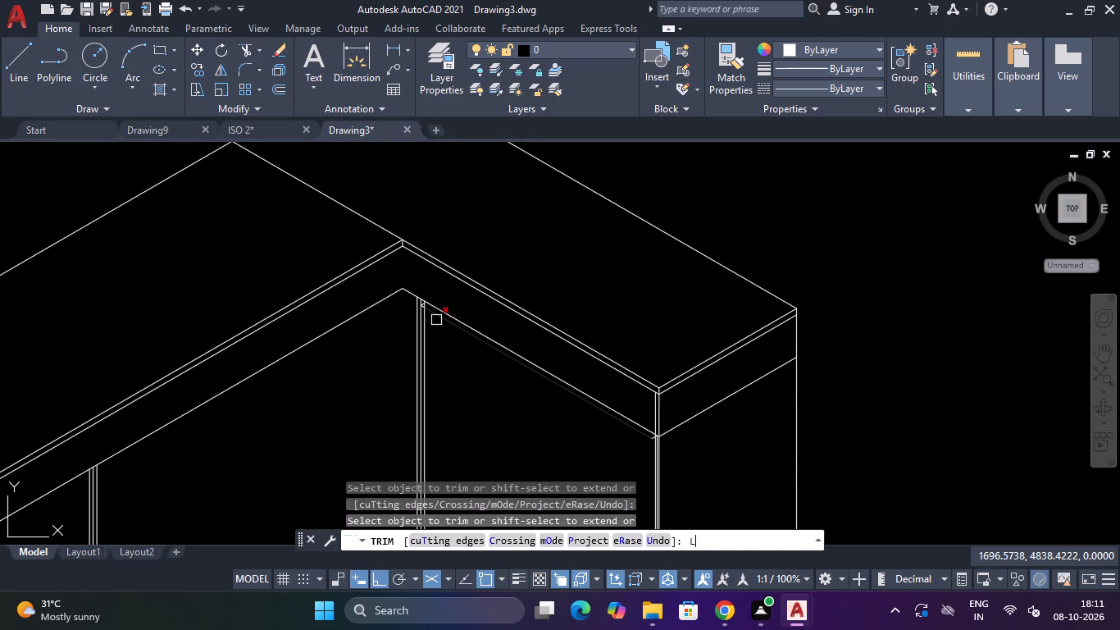
key("space")
key("Escape")
key("Escape")
key("Escape")
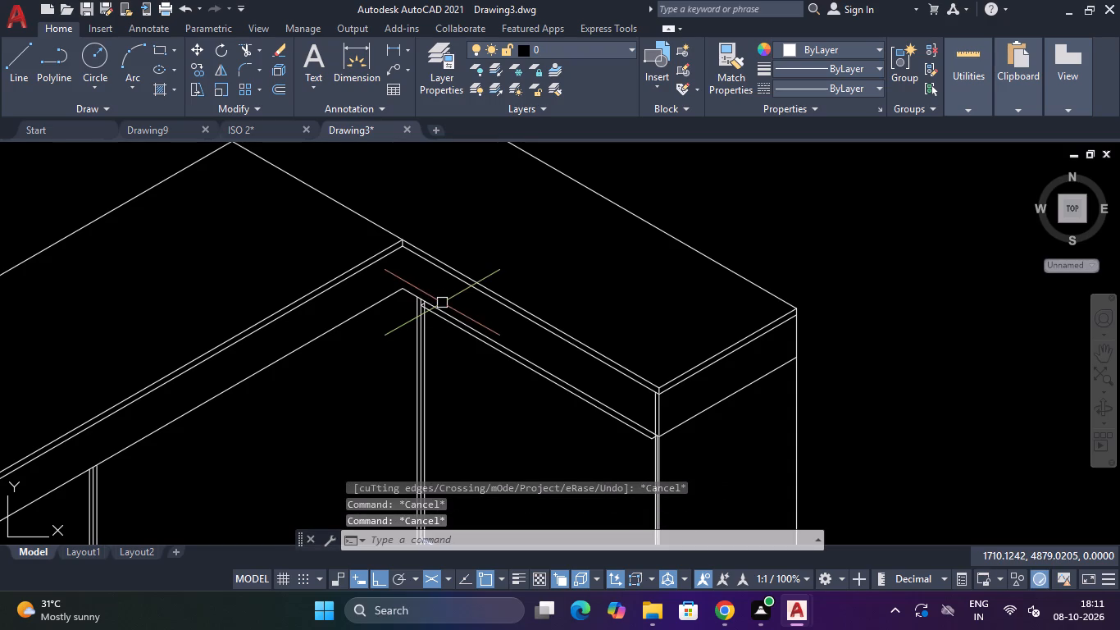
Draw a line about 634 long at 330° from the short 30° line's end to inside the near corner's panel thickness.
key("l")
key("space")
scroll(424, 307, "up", 5)
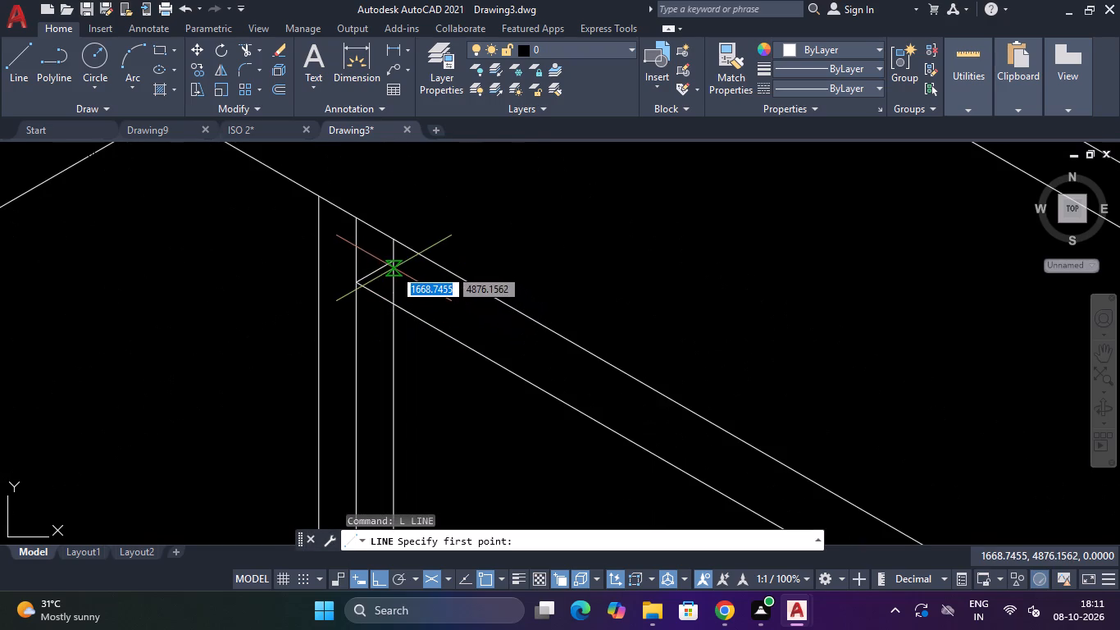
left_click(394, 263)
scroll(485, 345, "down", 5)
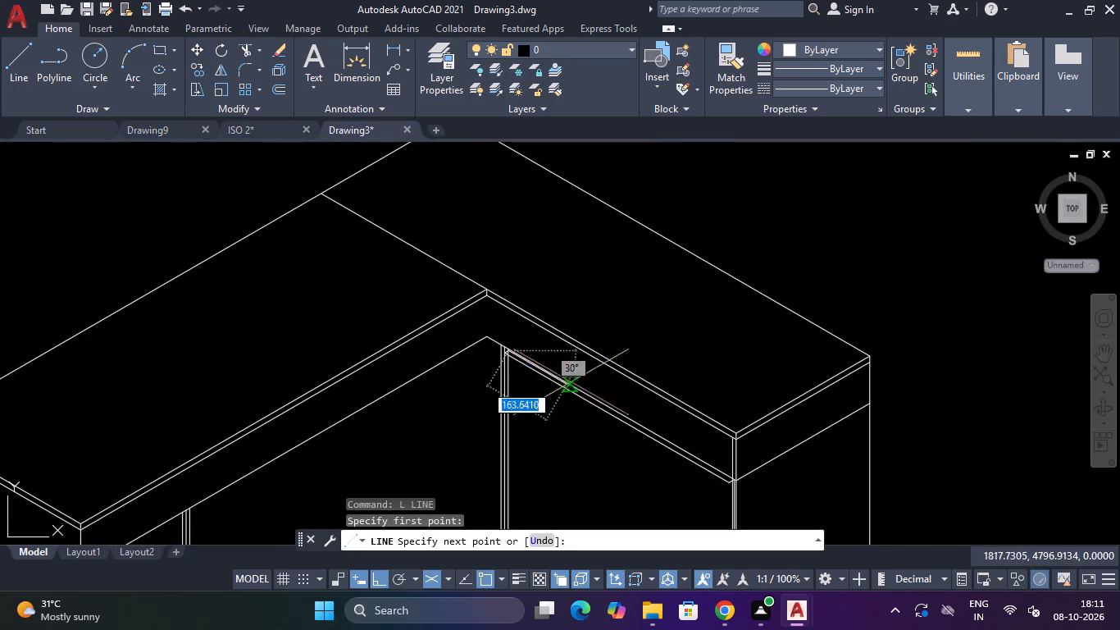
scroll(726, 473, "up", 5)
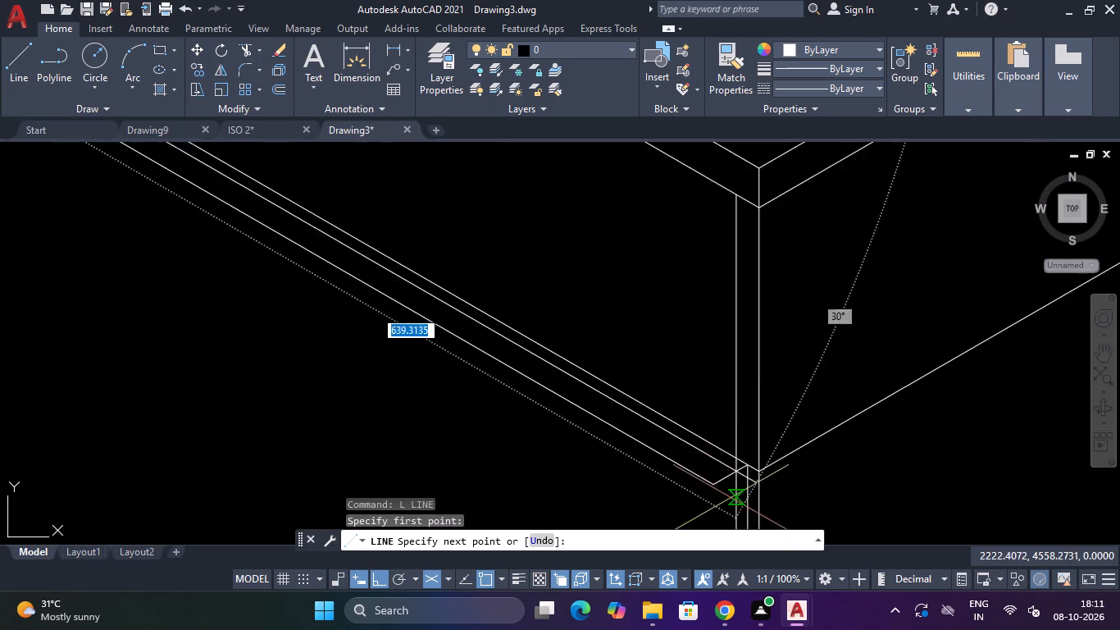
scroll(731, 498, "up", 2)
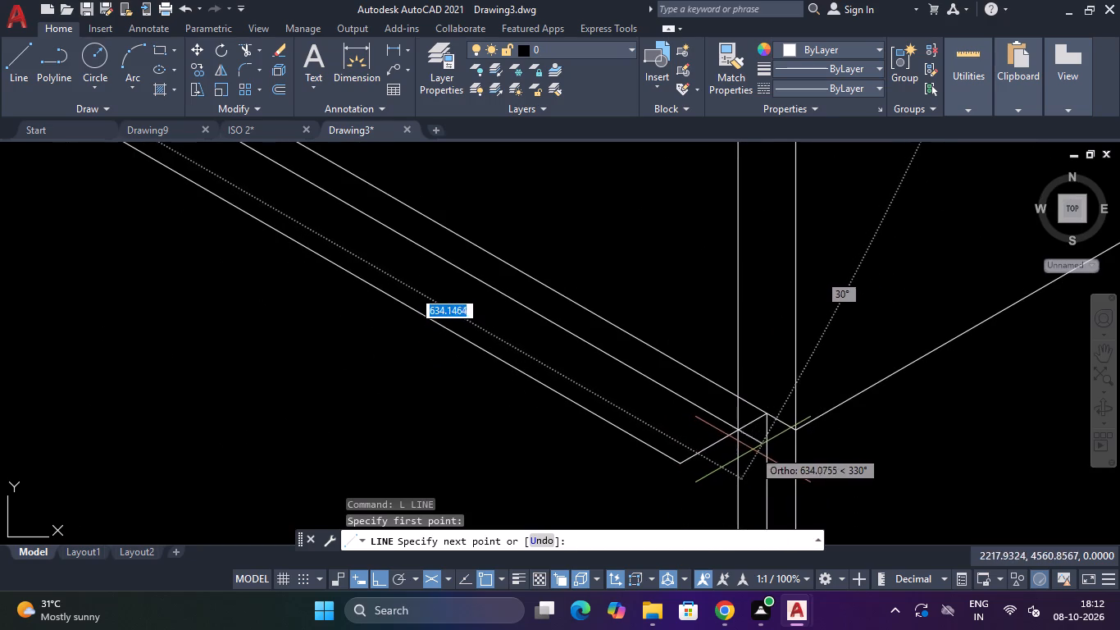
left_click(754, 448)
key("Escape")
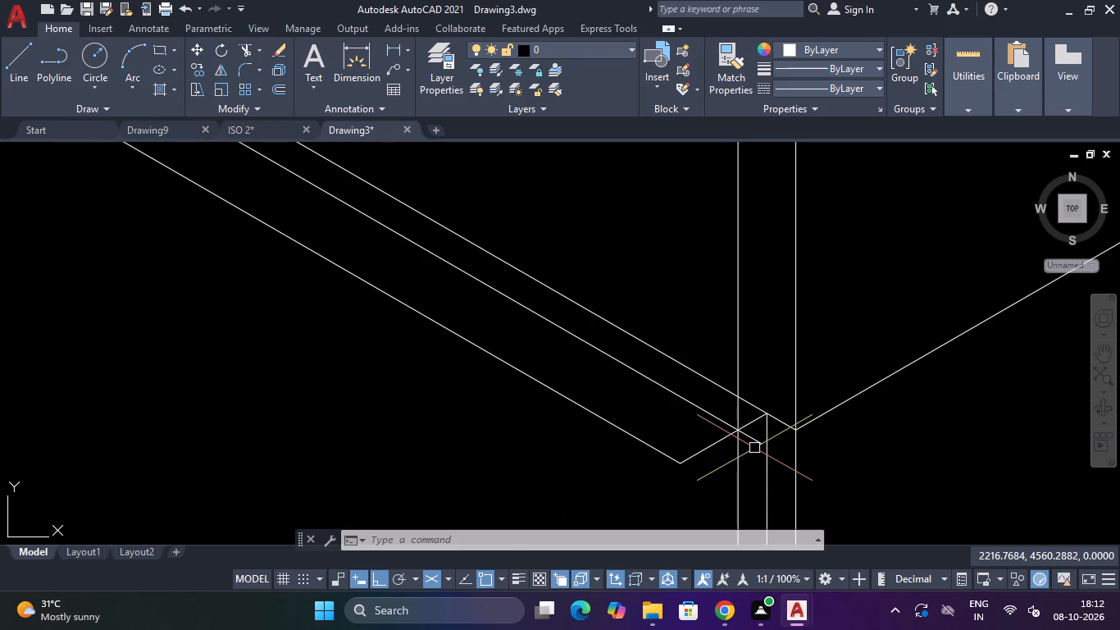
Trim the new line's overshoot inside the panel thickness at the short leg's near corner.
type("TR")
key("space")
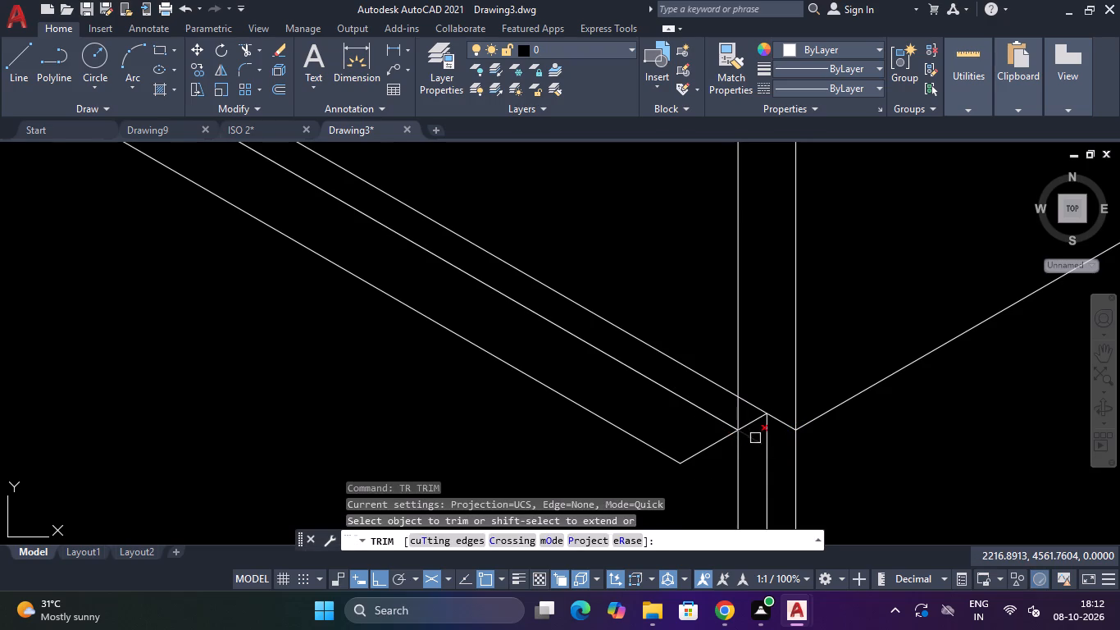
left_click(755, 438)
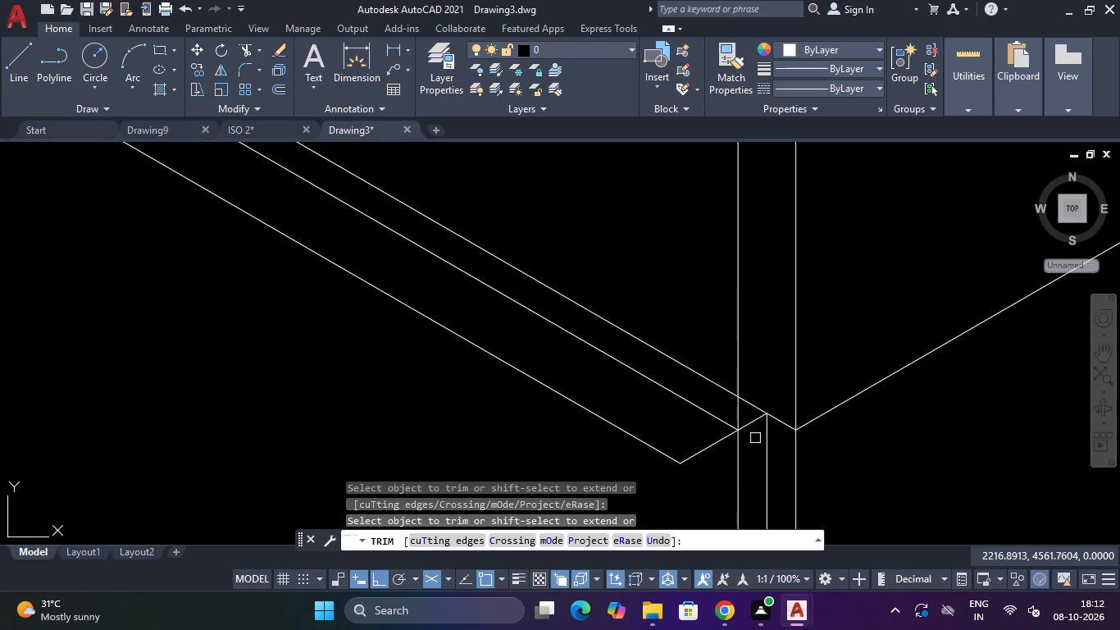
scroll(755, 438, "down", 2)
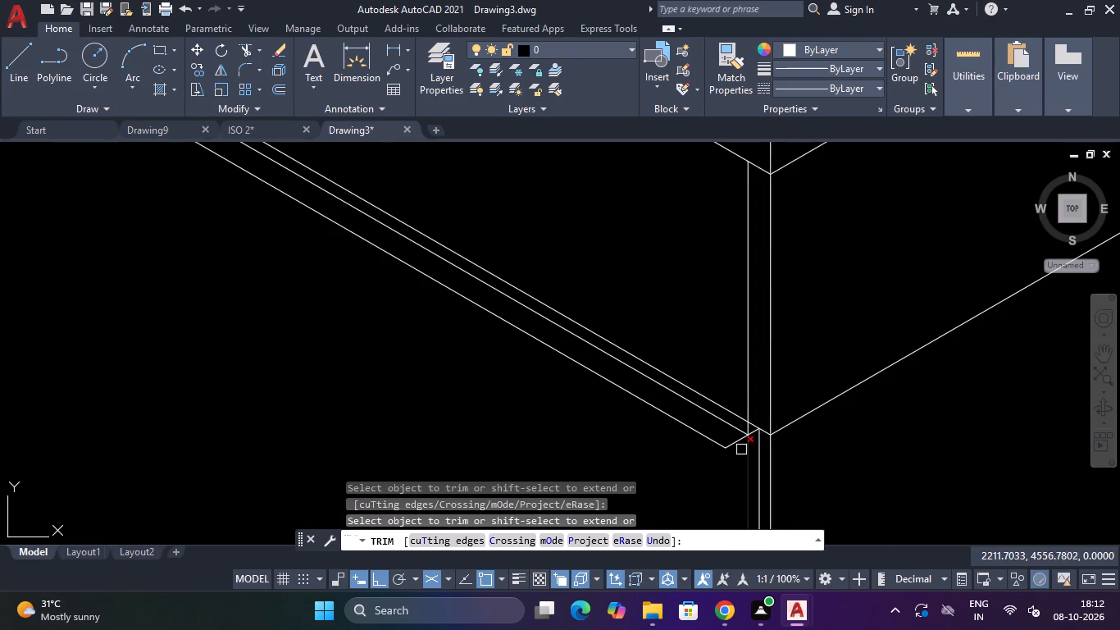
scroll(730, 424, "down", 4)
key("Escape")
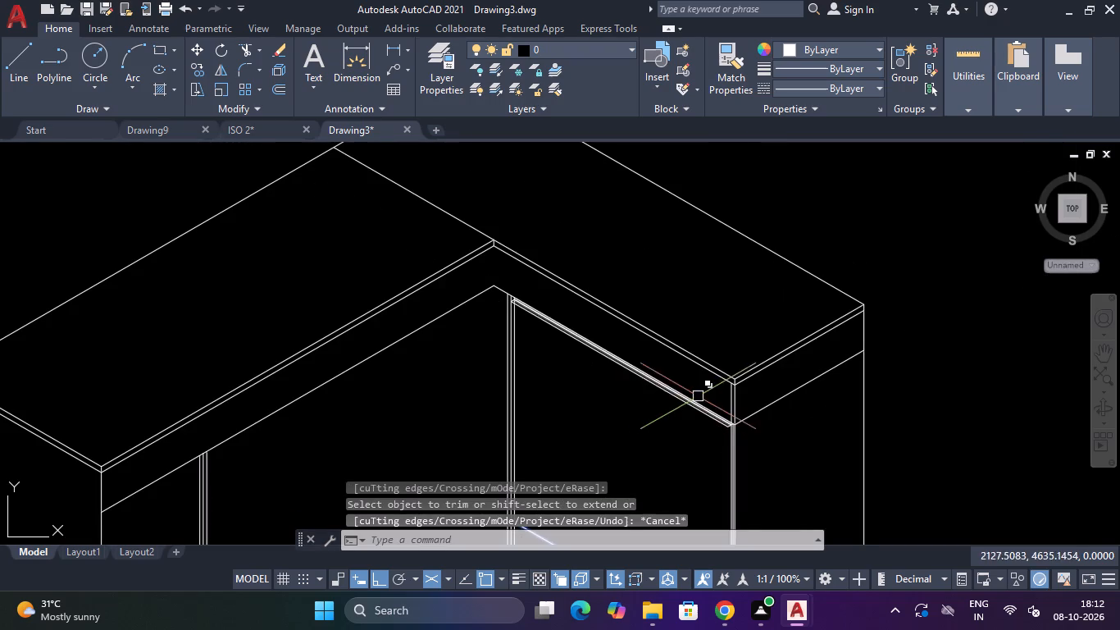
Delete the middle of the three closely spaced parallel lines running along the short leg's apron lower edge.
scroll(704, 399, "up", 3)
left_click(704, 450)
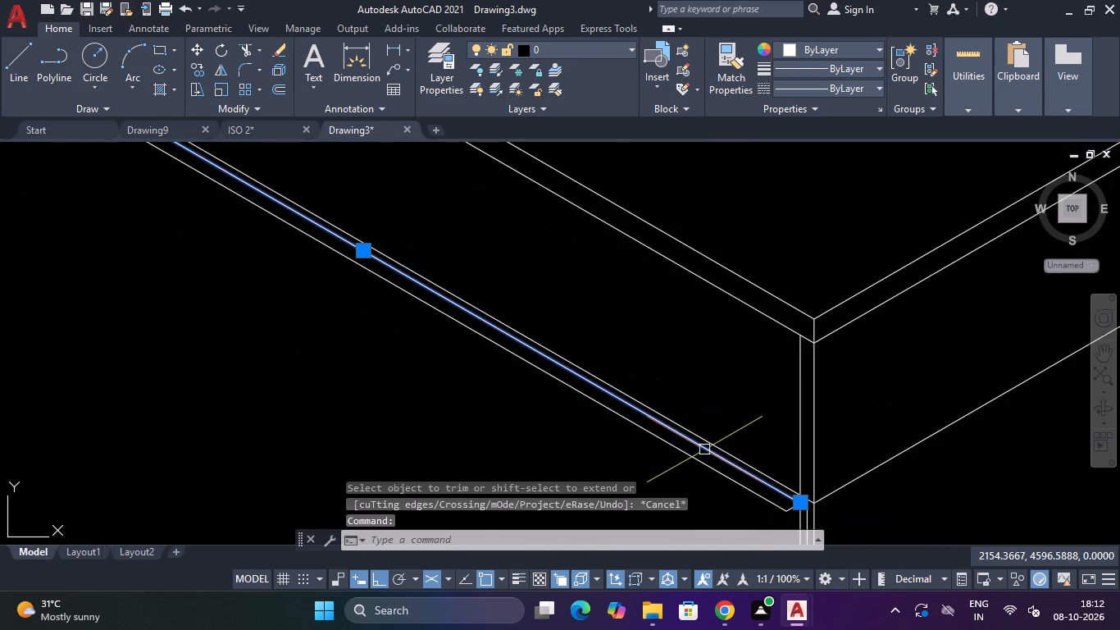
key("Delete")
Draw a 15 line at 210° from the near-corner end of the highlighted line near the short leg's base.
scroll(704, 450, "down", 4)
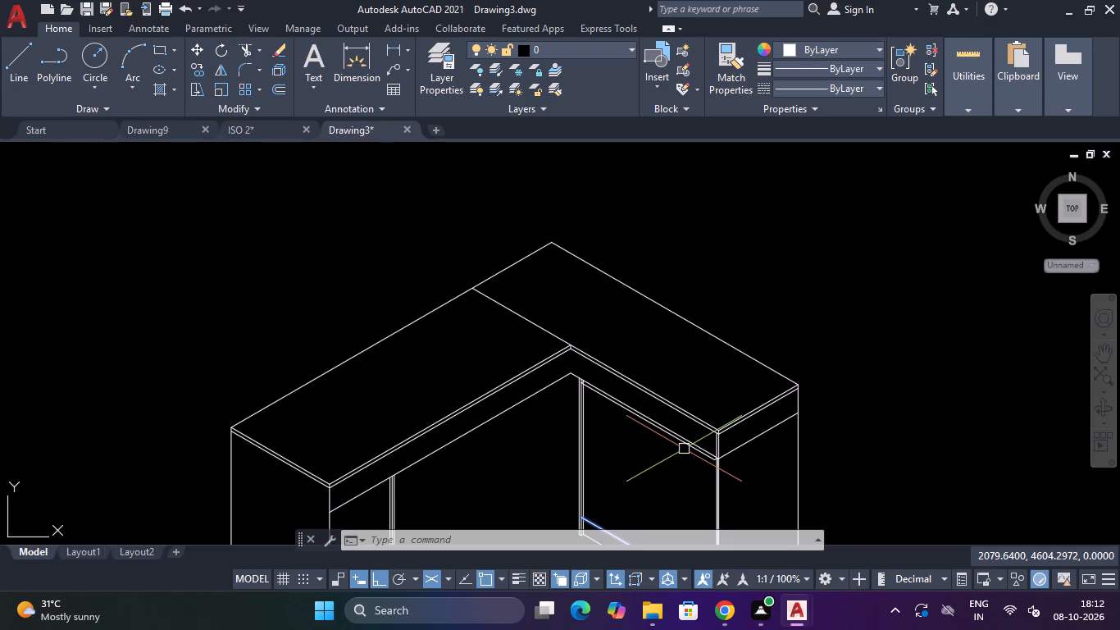
scroll(684, 452, "down", 4)
scroll(703, 488, "up", 3)
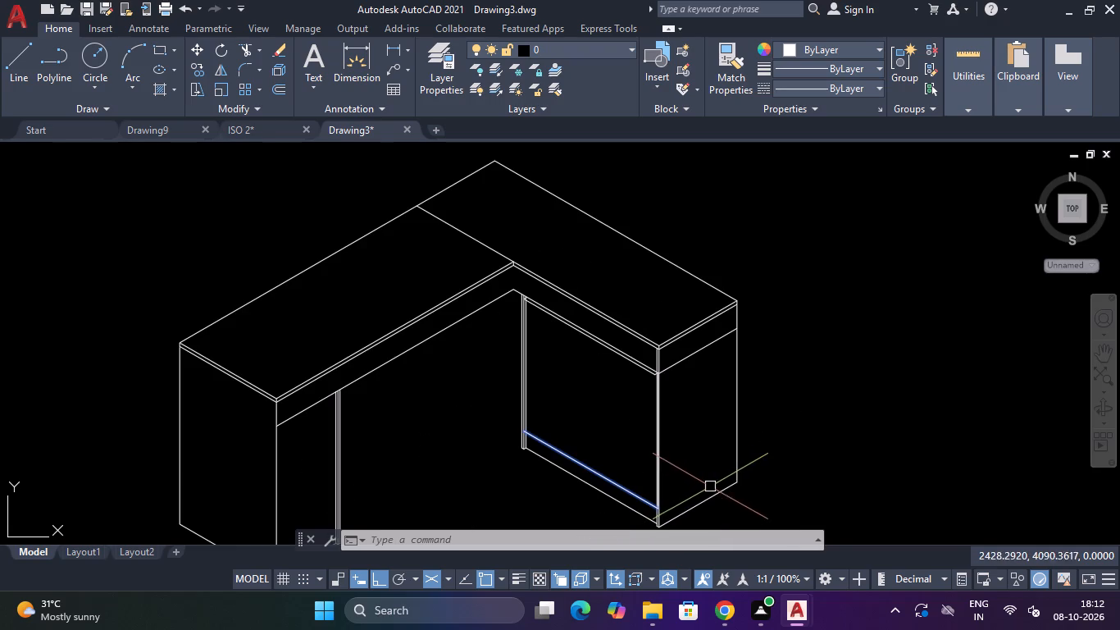
scroll(717, 463, "down", 3)
scroll(696, 482, "up", 8)
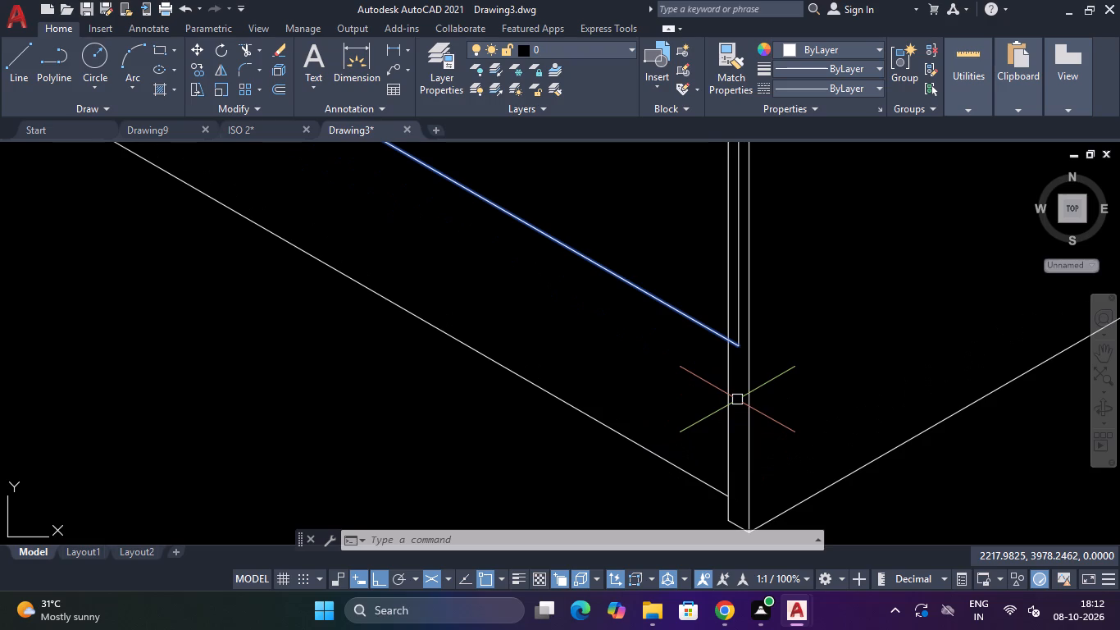
type("L")
key("space")
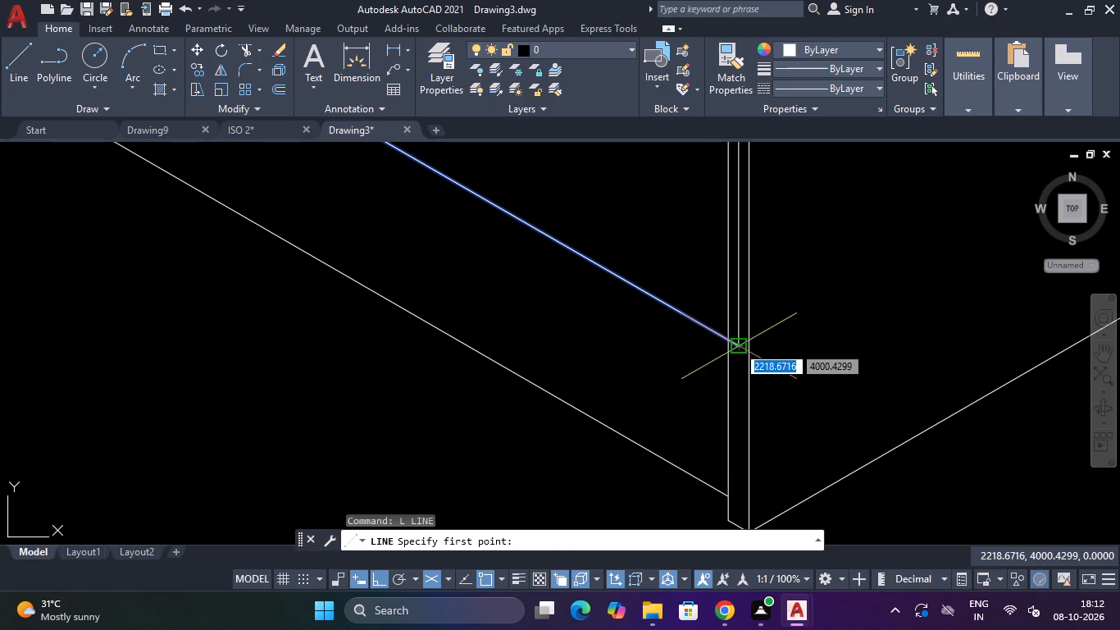
left_click(737, 345)
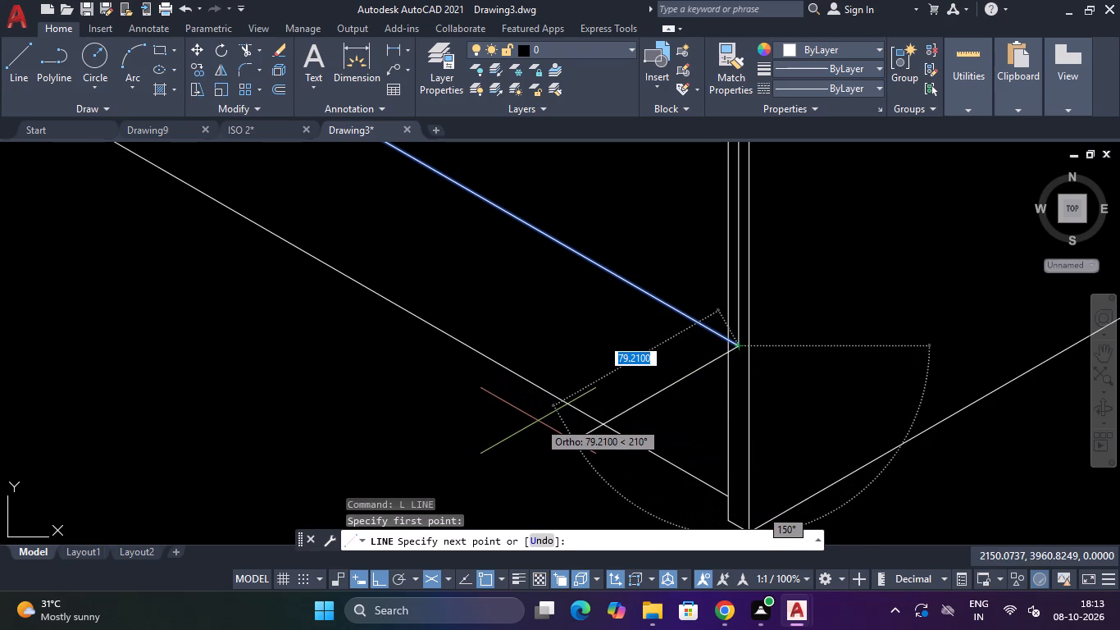
type("15")
key("Return")
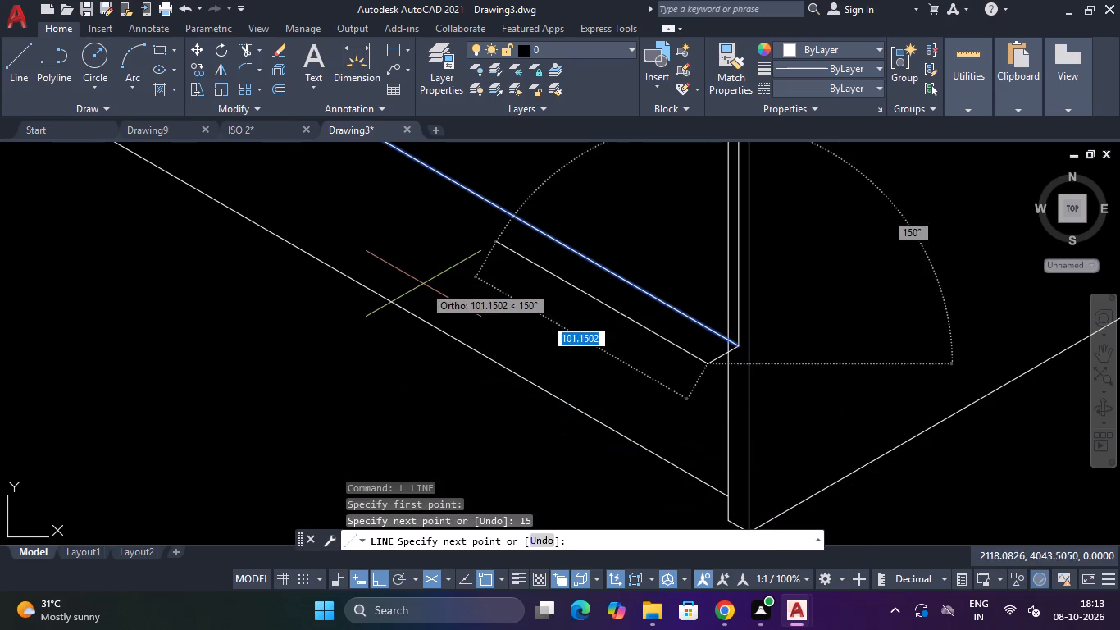
Continue from the 15 line's end with a line about 635 long at 150° into the inner-corner panel's thickness.
scroll(423, 284, "down", 6)
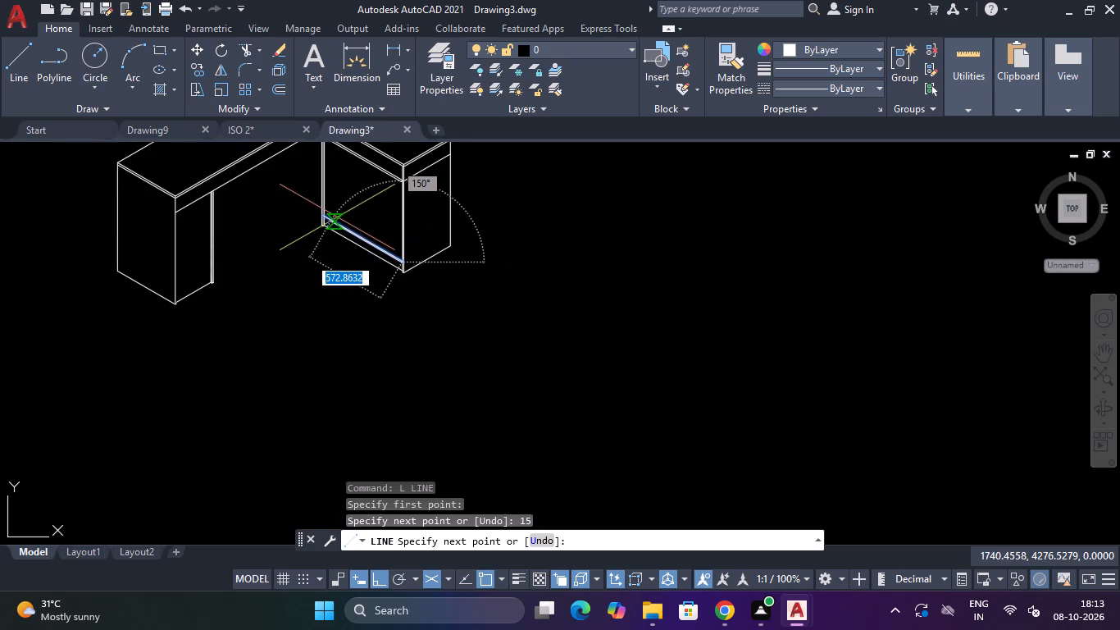
scroll(327, 228, "up", 4)
scroll(284, 169, "up", 2)
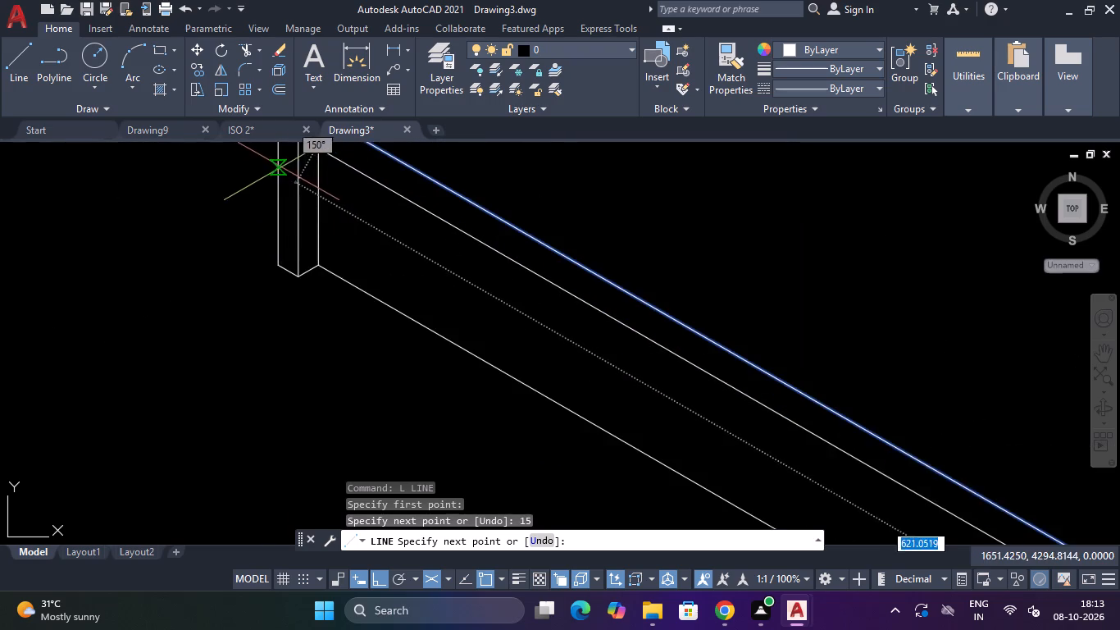
scroll(278, 161, "up", 2)
scroll(285, 142, "down", 2)
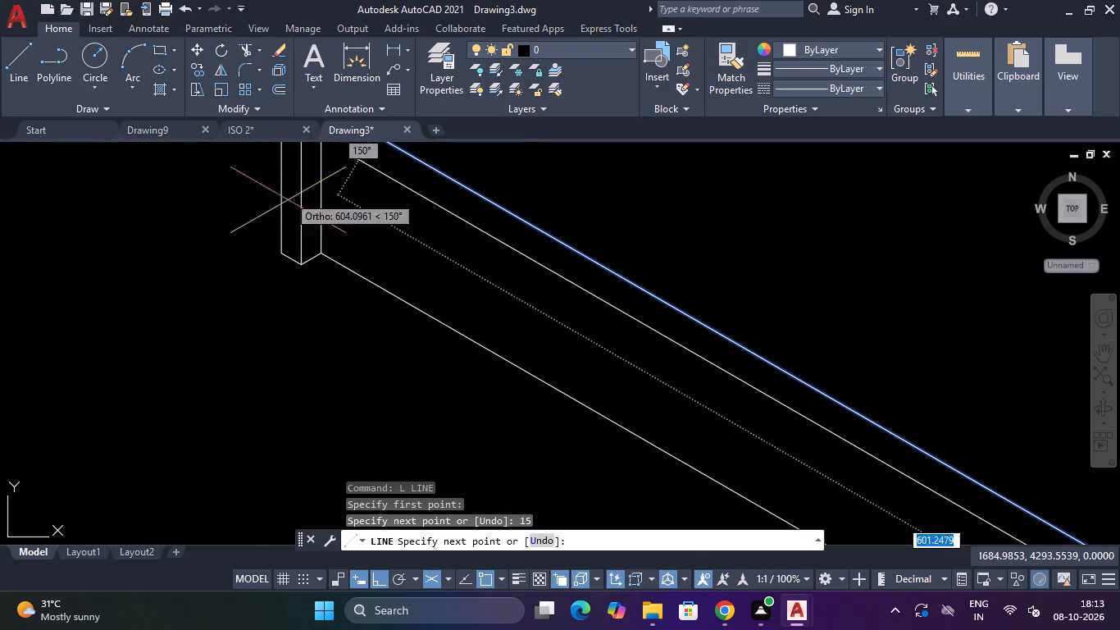
scroll(280, 286, "up", 1)
scroll(275, 174, "down", 5)
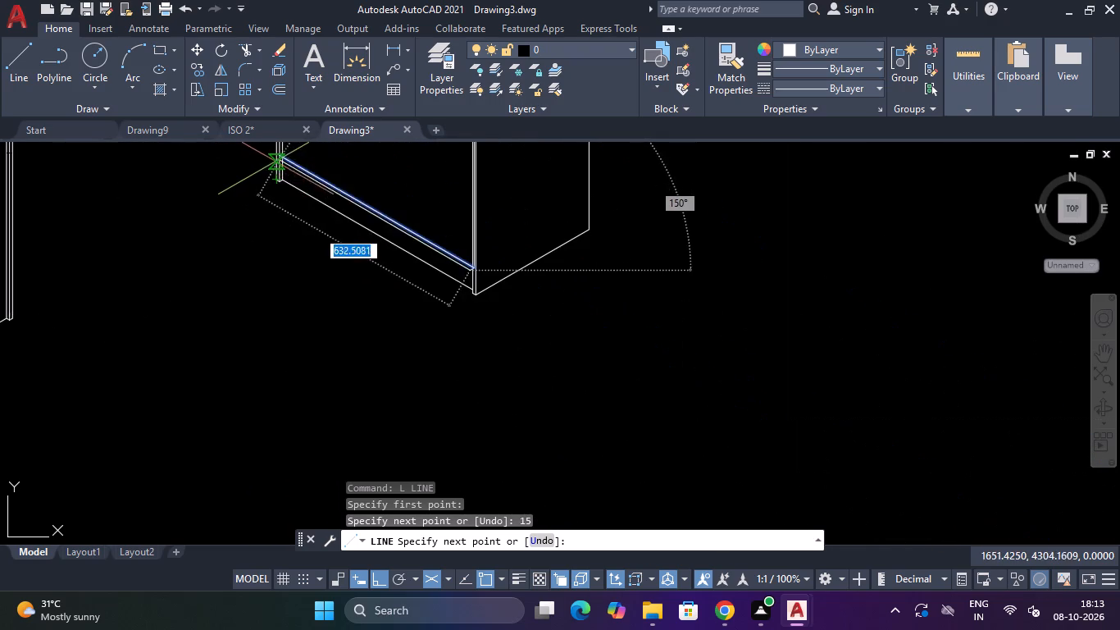
scroll(275, 162, "up", 6)
left_click(275, 154)
key("Escape")
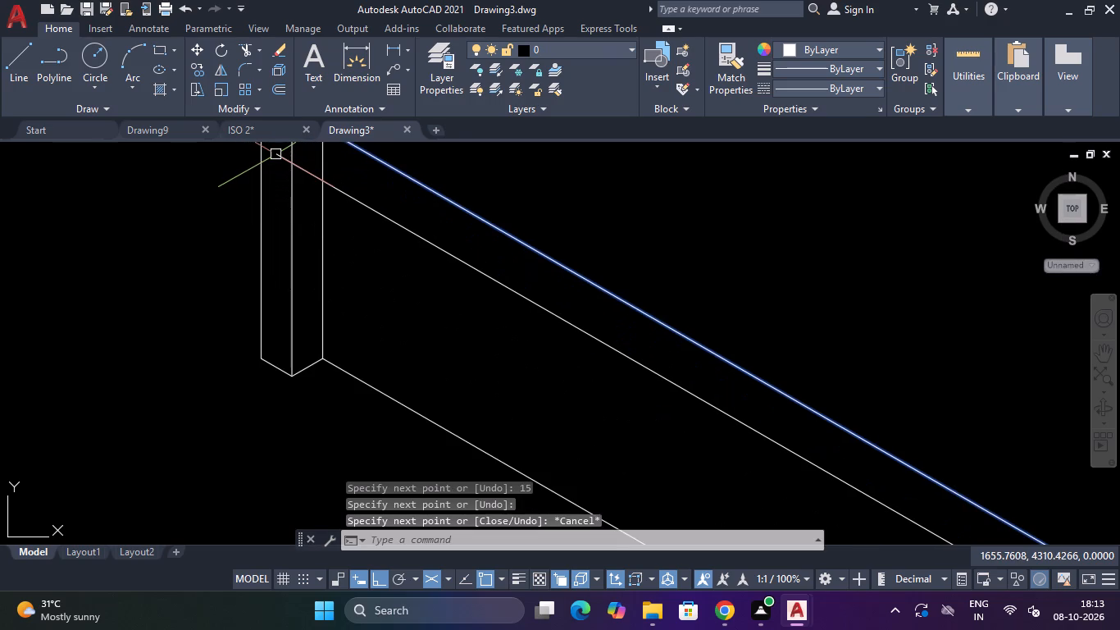
Trim the new line's overshoot past the middle vertical of the inner-corner panel.
type("TR")
key("space")
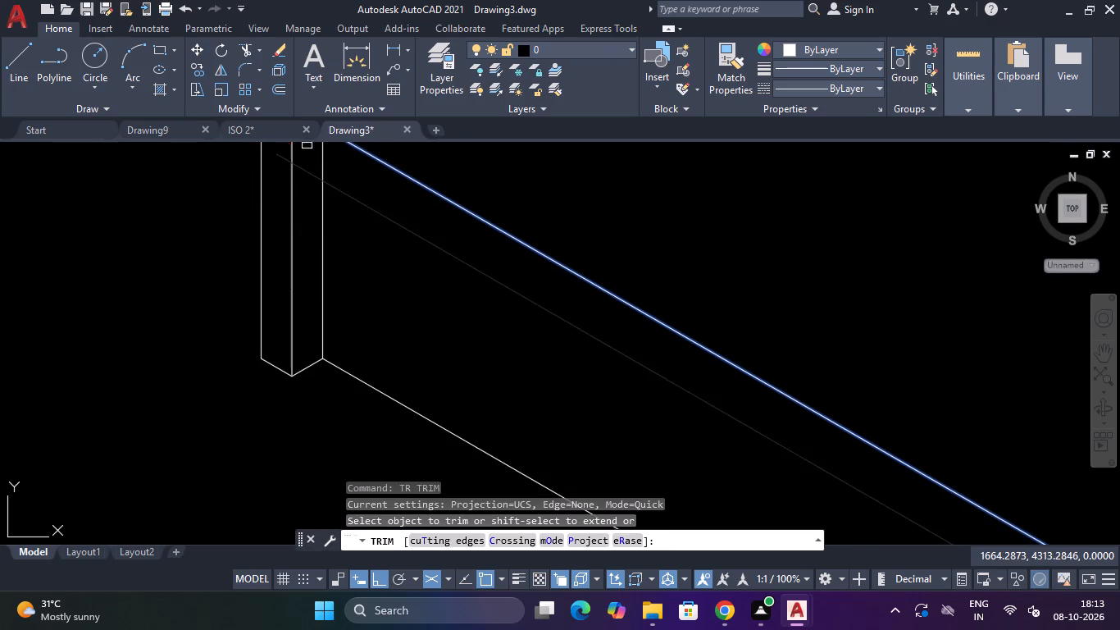
left_click(278, 157)
key("Escape")
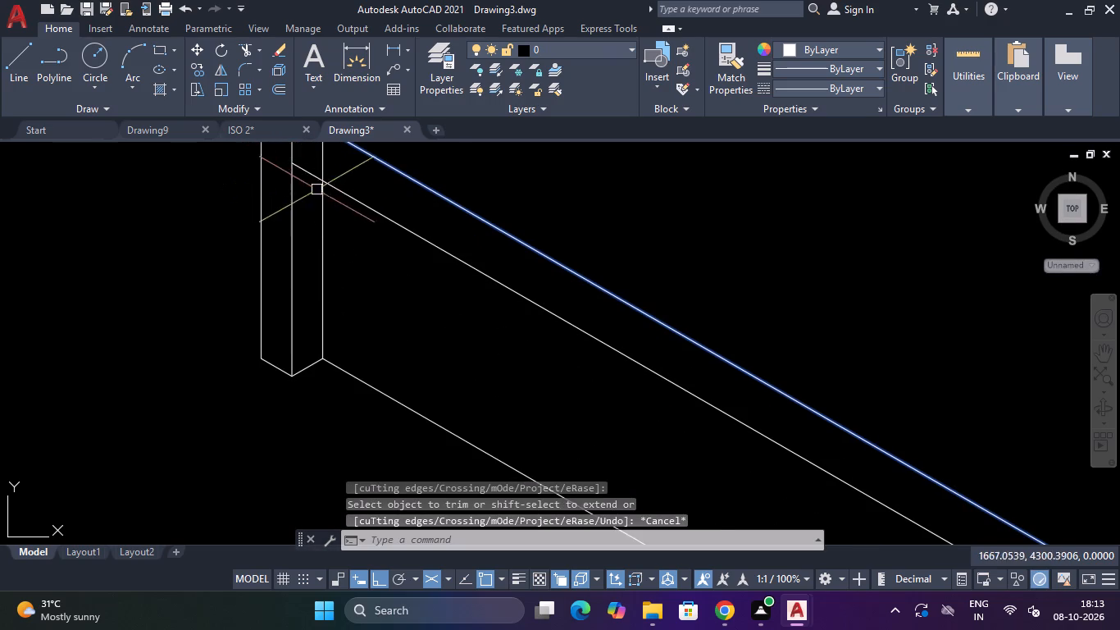
Draw a vertical line about 567 long from the 15 line's lower end up to the recessed line's corner under the apron.
scroll(321, 193, "down", 3)
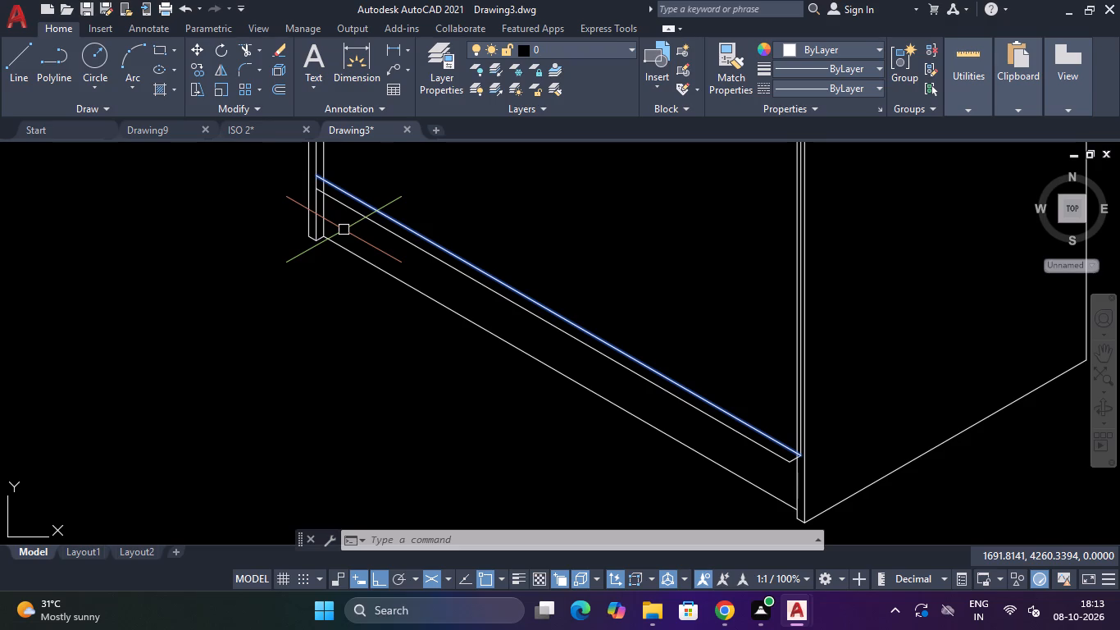
scroll(344, 230, "down", 5)
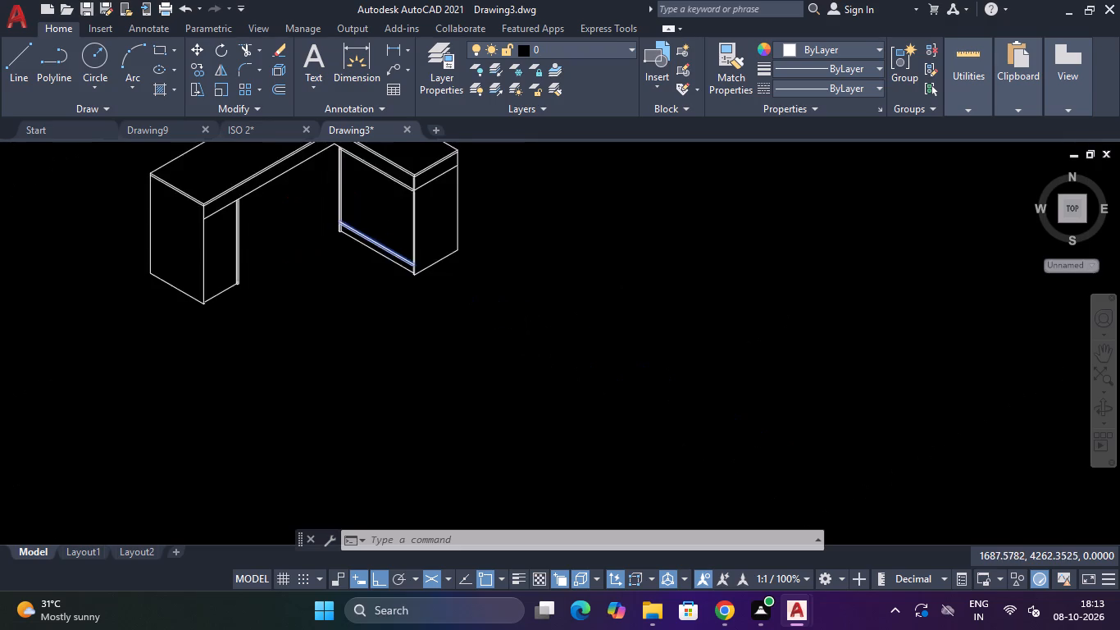
scroll(361, 249, "up", 4)
key("Escape")
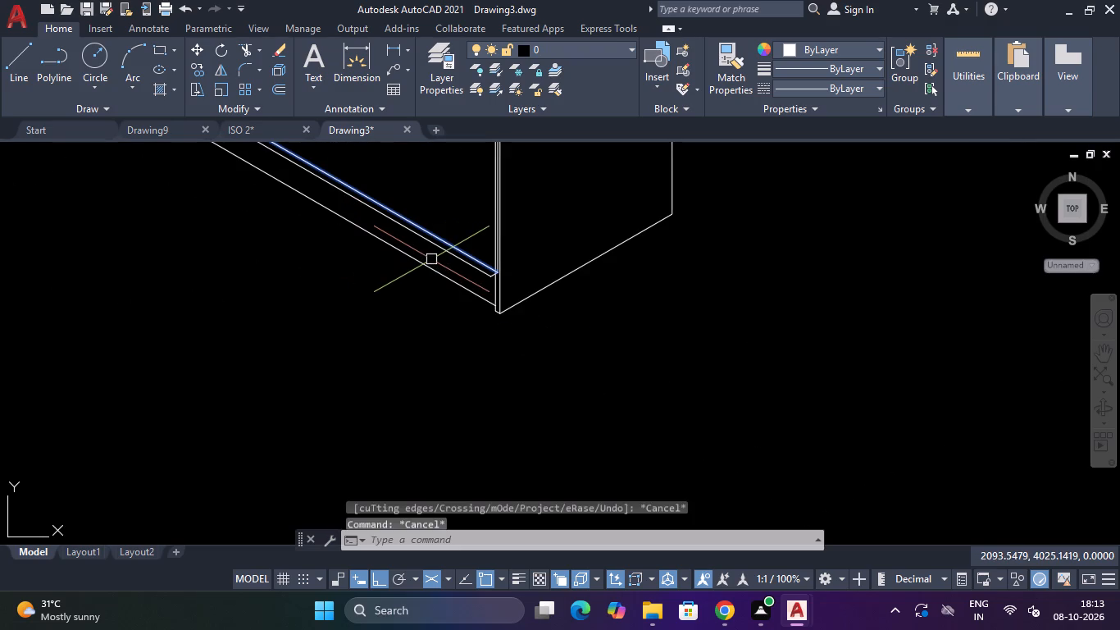
key("Escape")
type("L")
key("space")
scroll(472, 270, "up", 3)
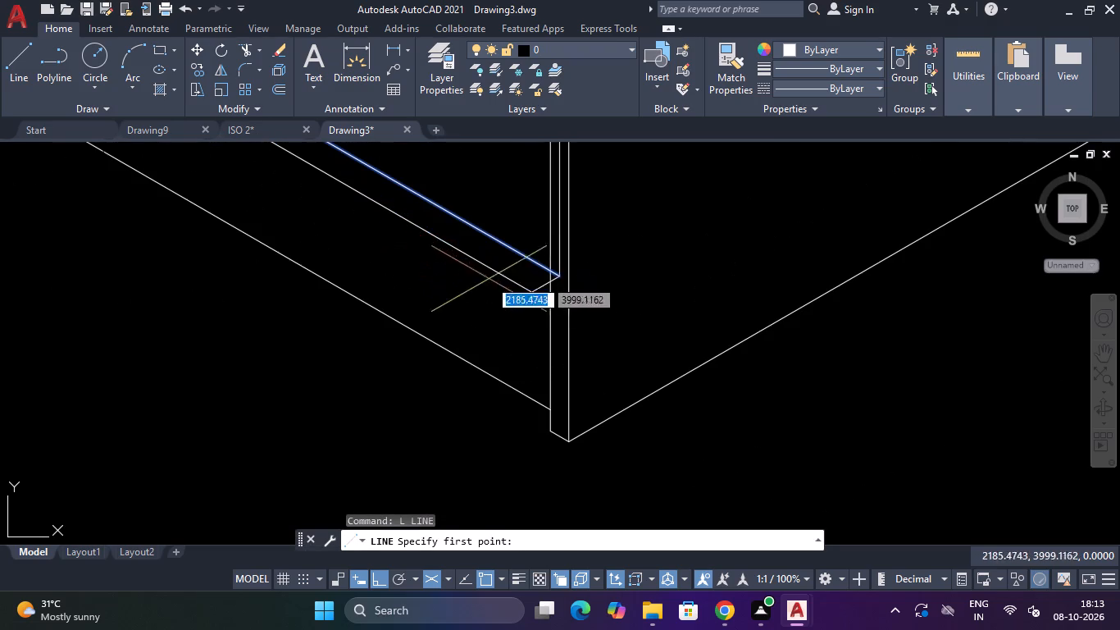
left_click(530, 296)
scroll(521, 148, "down", 3)
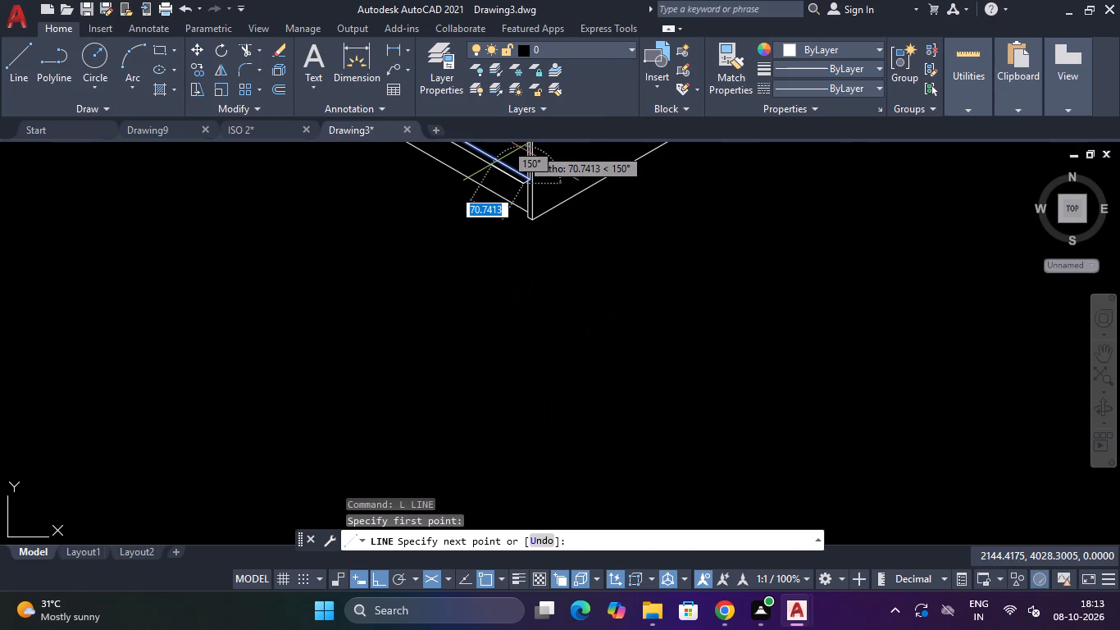
scroll(522, 157, "down", 2)
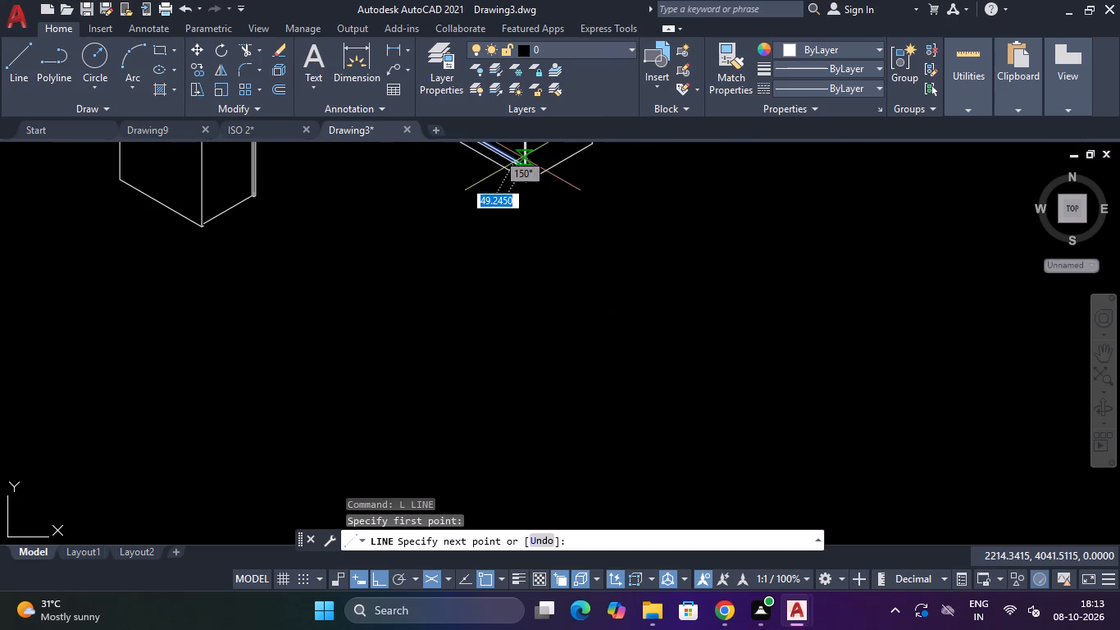
key("F5")
scroll(522, 157, "down", 4)
scroll(522, 153, "up", 3)
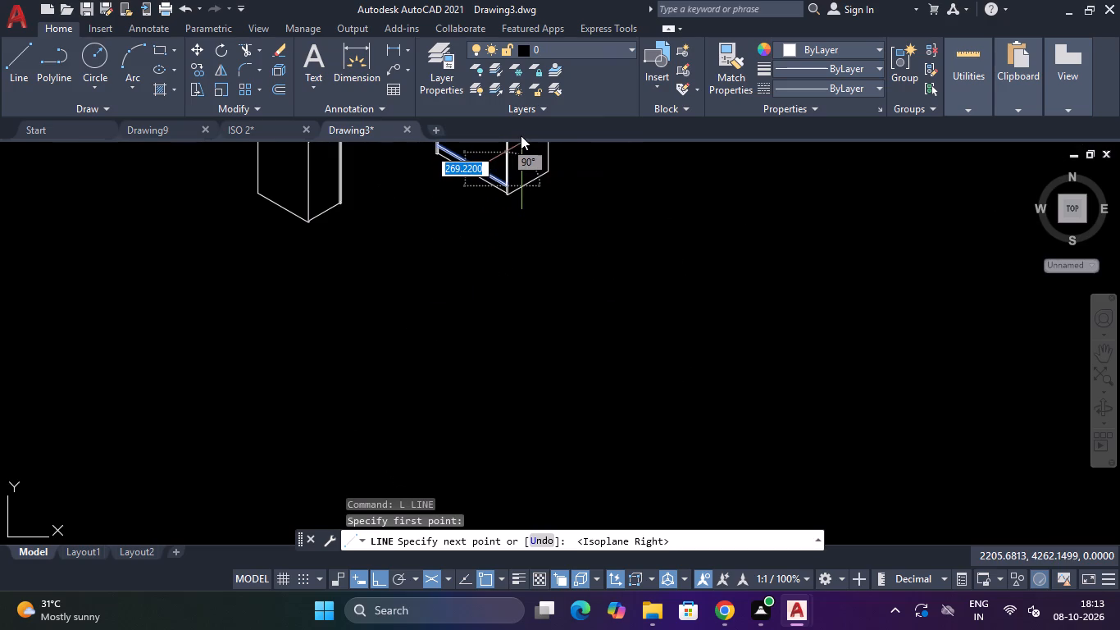
scroll(521, 135, "down", 2)
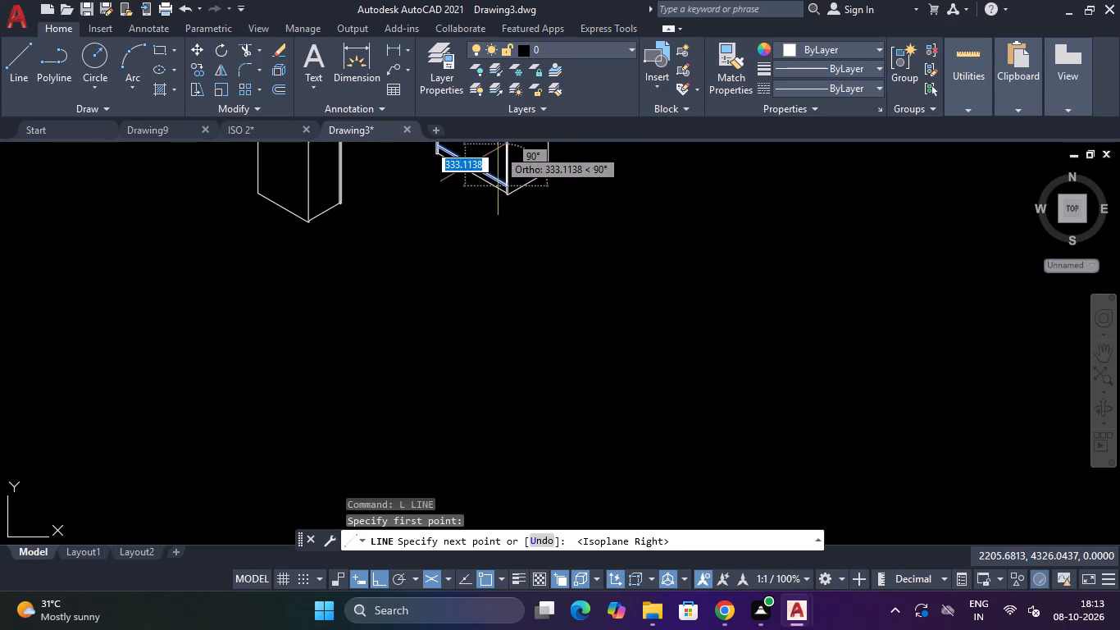
scroll(498, 148, "down", 3)
scroll(498, 148, "up", 11)
scroll(498, 144, "down", 12)
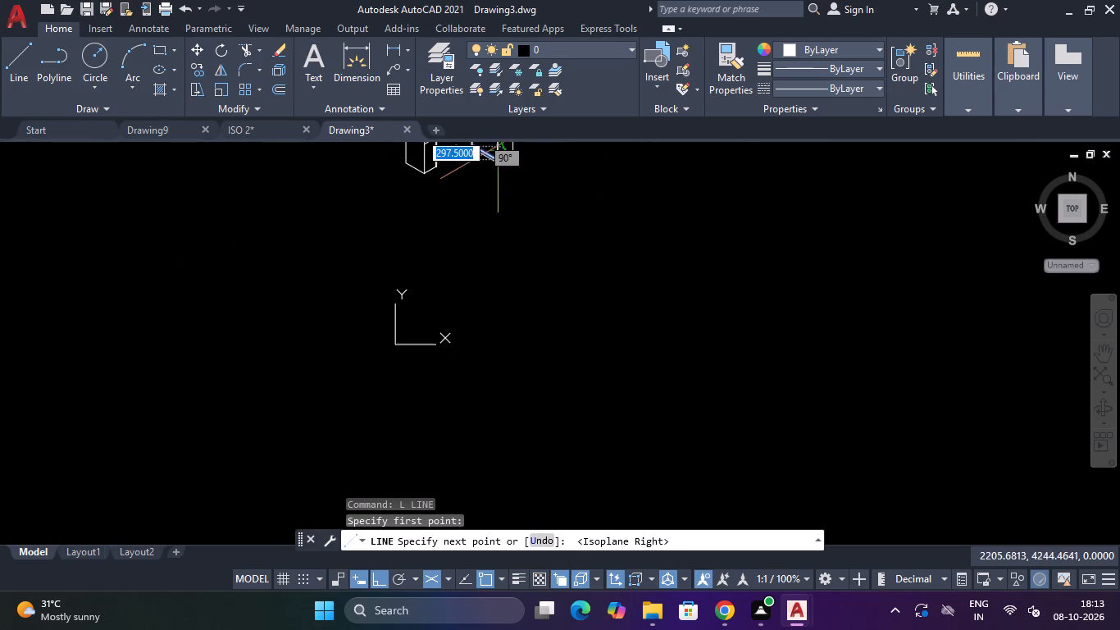
scroll(499, 142, "down", 20)
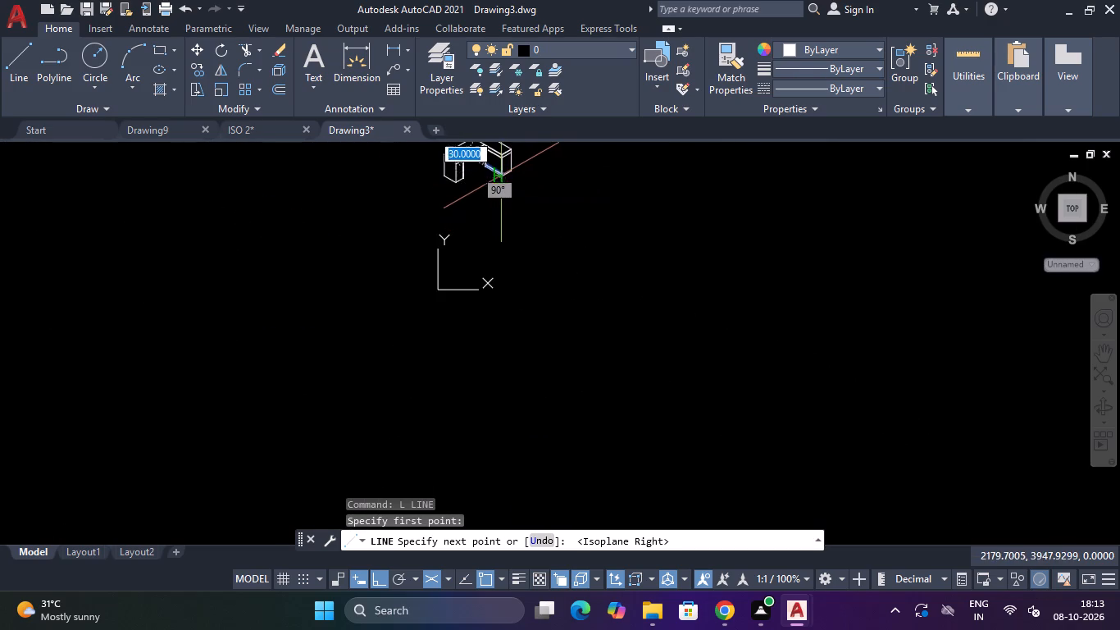
scroll(503, 216, "down", 6)
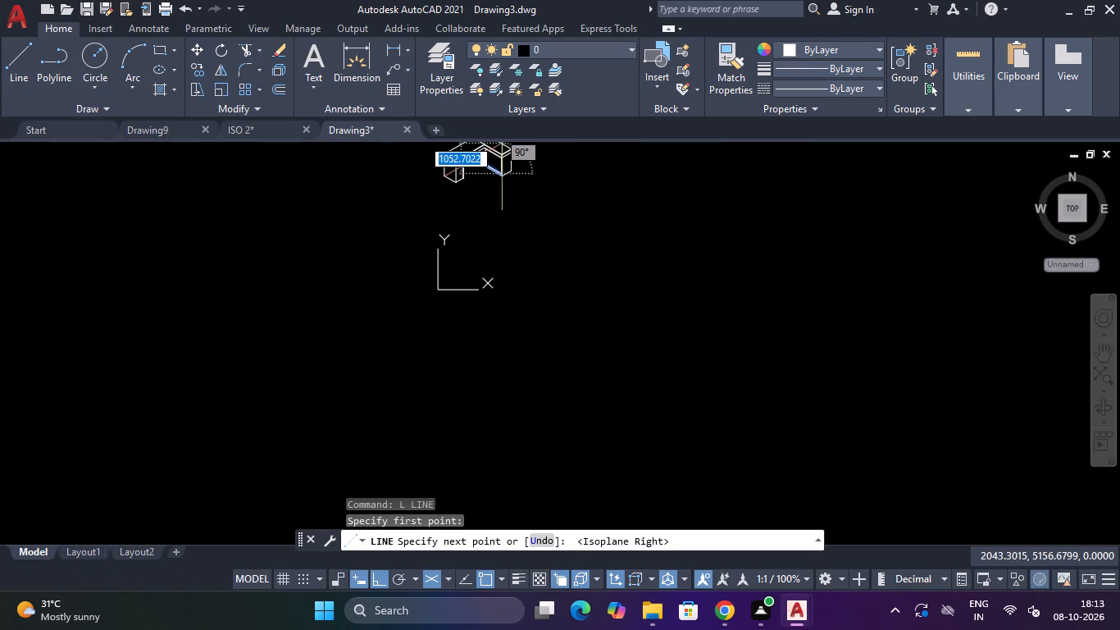
scroll(497, 157, "up", 8)
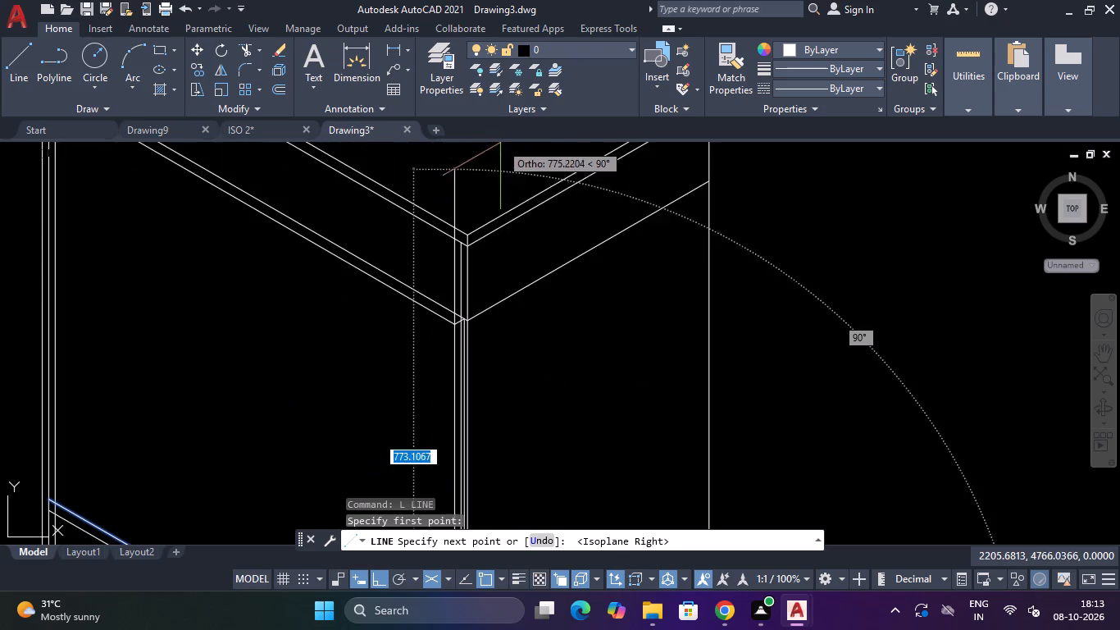
scroll(450, 321, "up", 3)
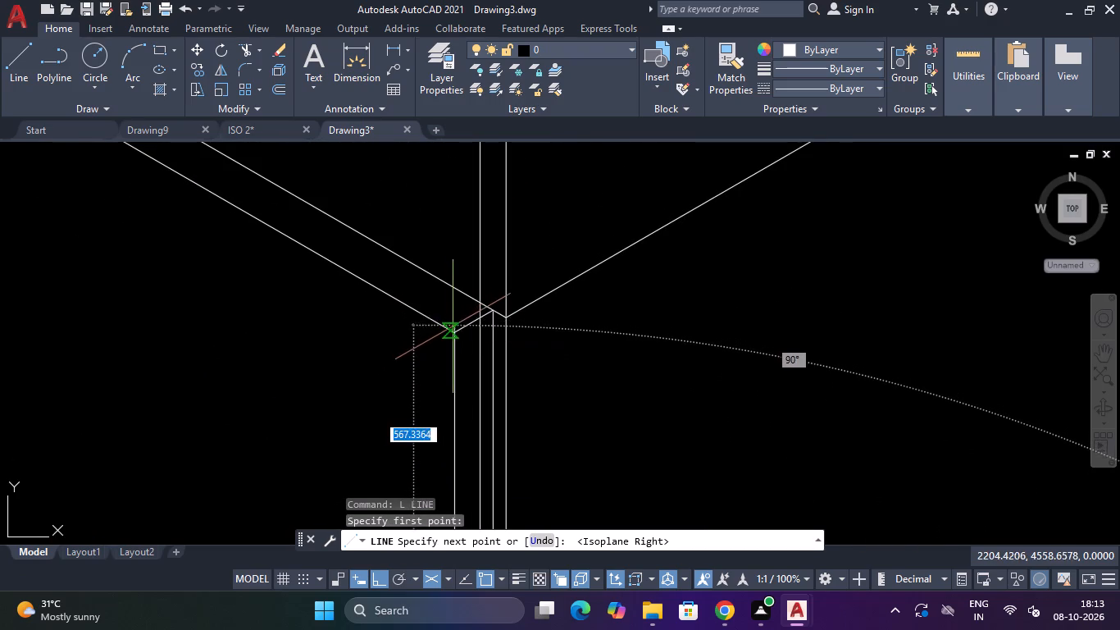
left_click(453, 329)
scroll(453, 329, "down", 3)
key("Escape")
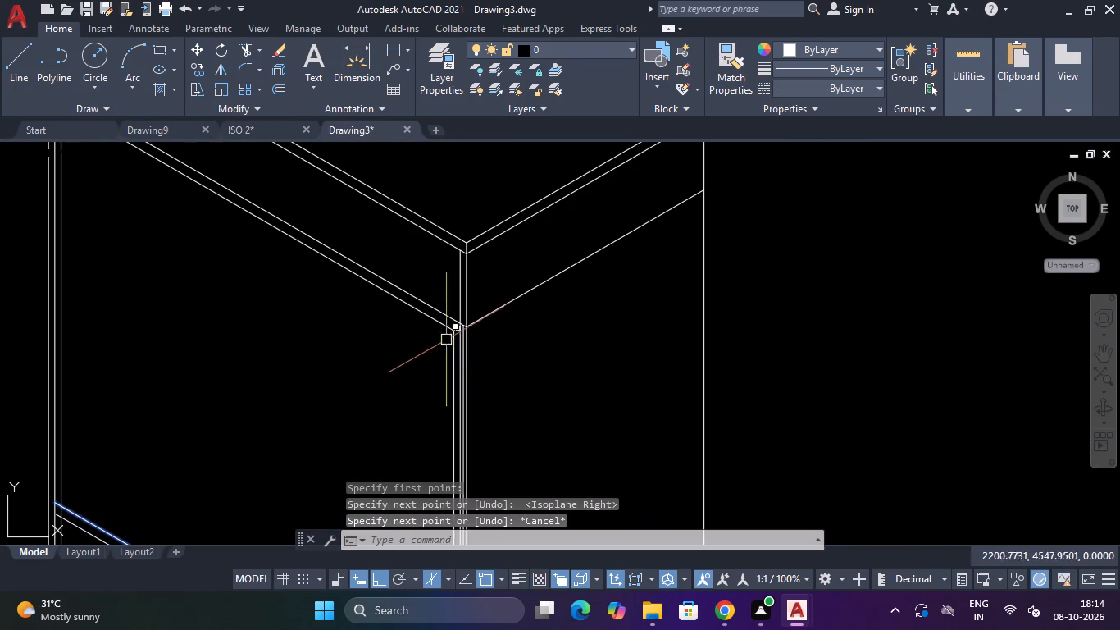
Trim the inner-corner panel's middle vertical above the short diagonal under the apron, and its third vertical below that diagonal.
scroll(402, 357, "down", 4)
scroll(401, 363, "up", 2)
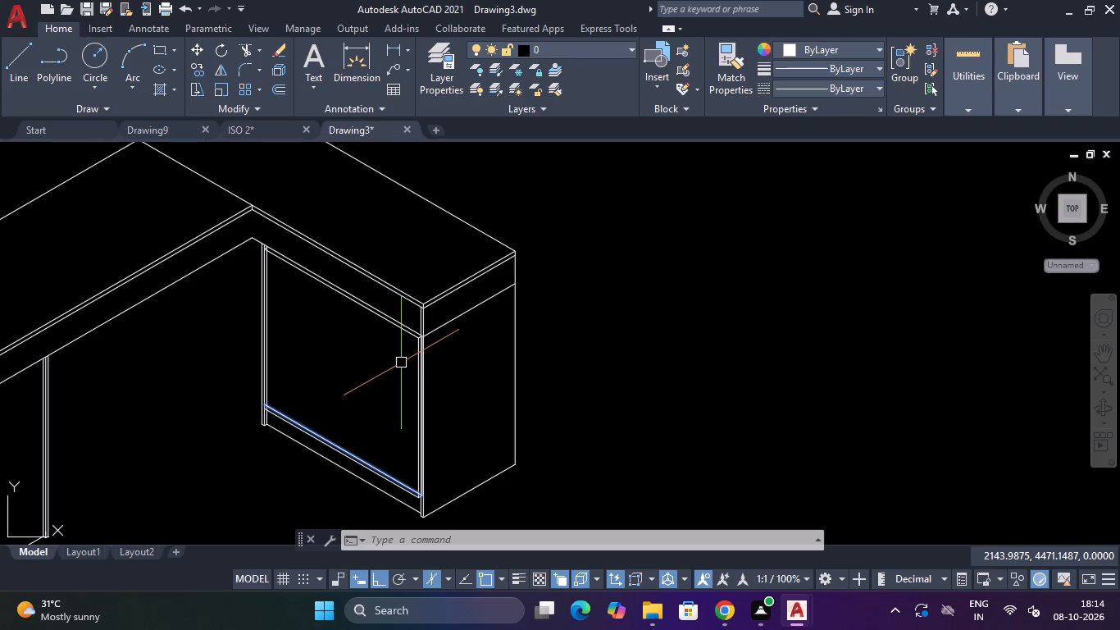
scroll(264, 243, "up", 3)
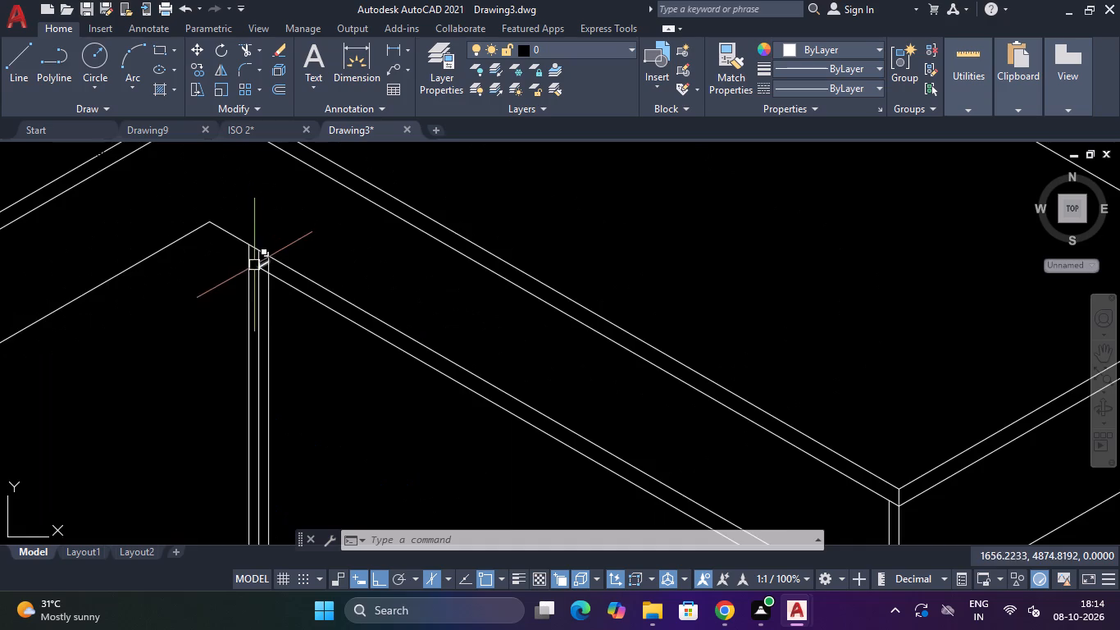
scroll(254, 265, "up", 3)
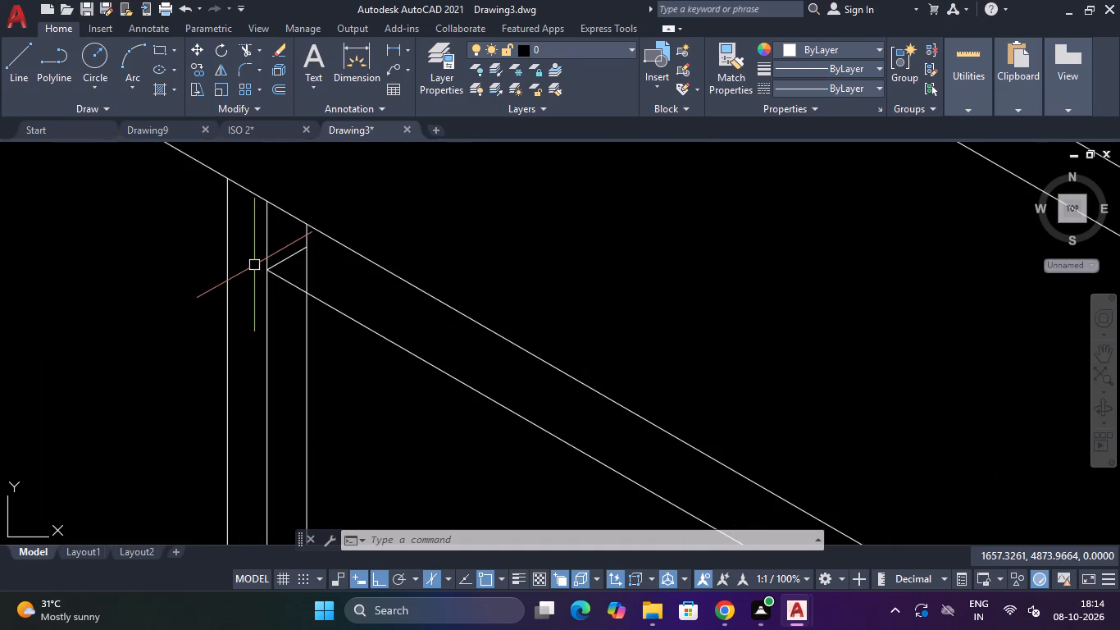
type("TR")
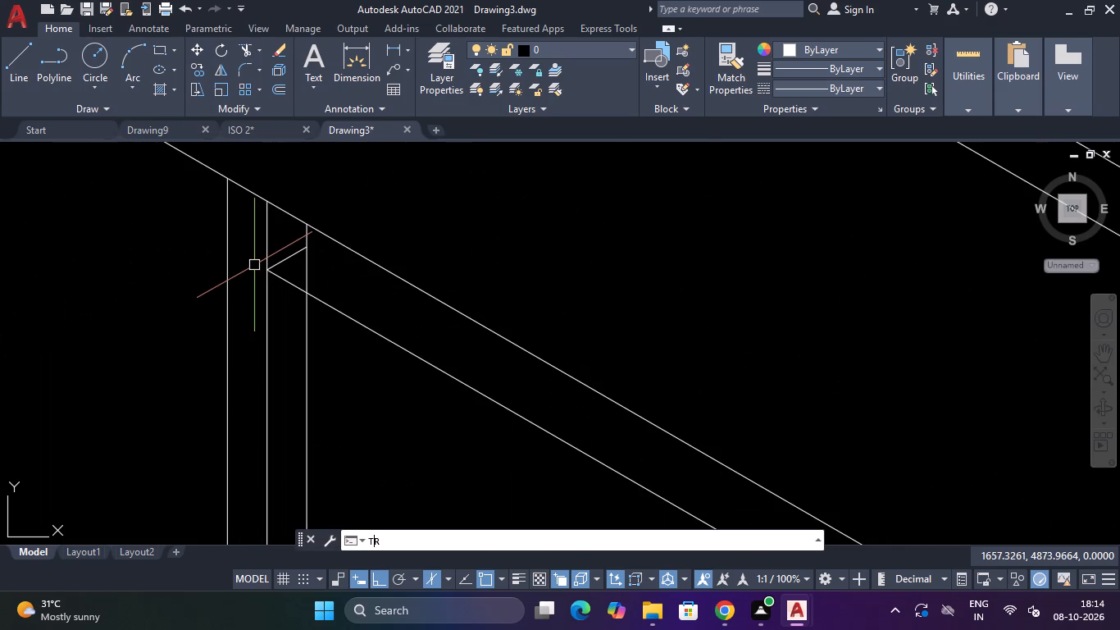
key("space")
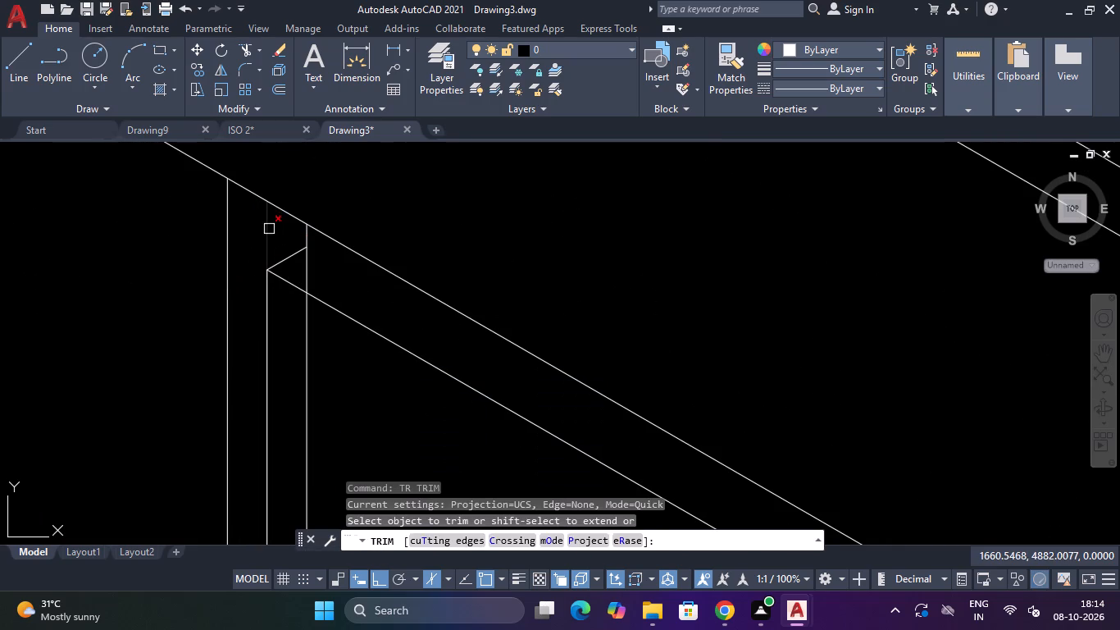
left_click(269, 229)
left_click(303, 262)
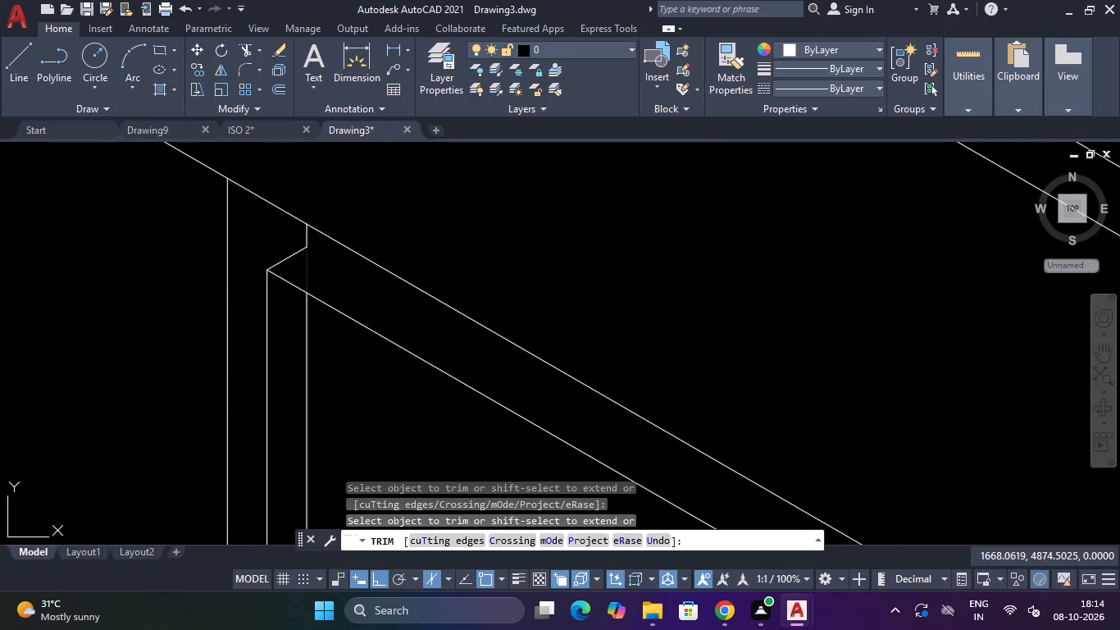
left_click(307, 331)
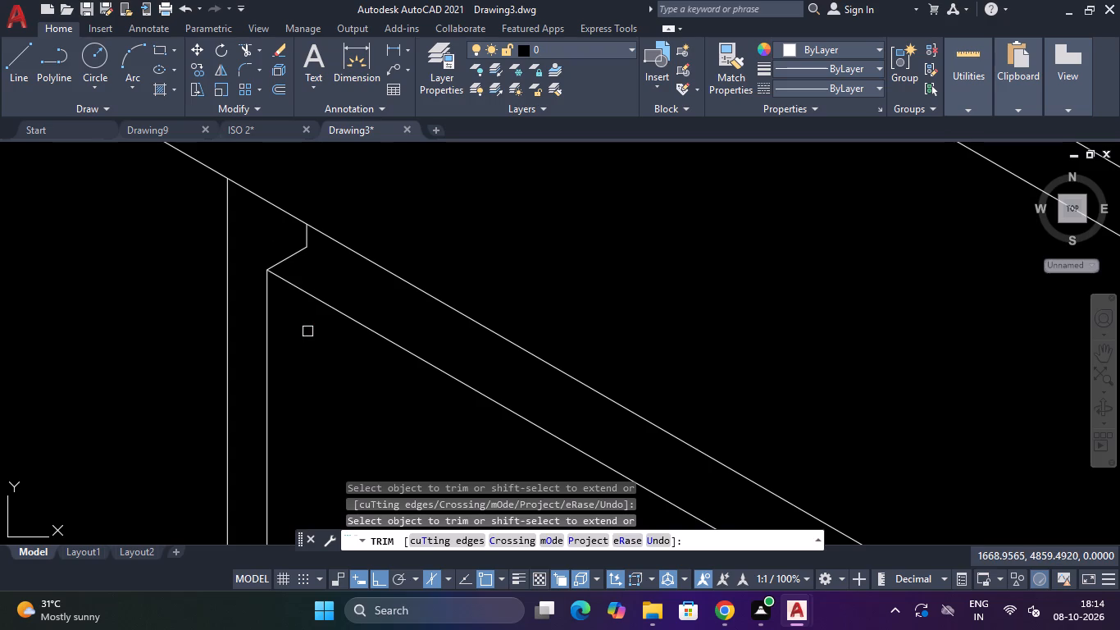
scroll(368, 307, "down", 5)
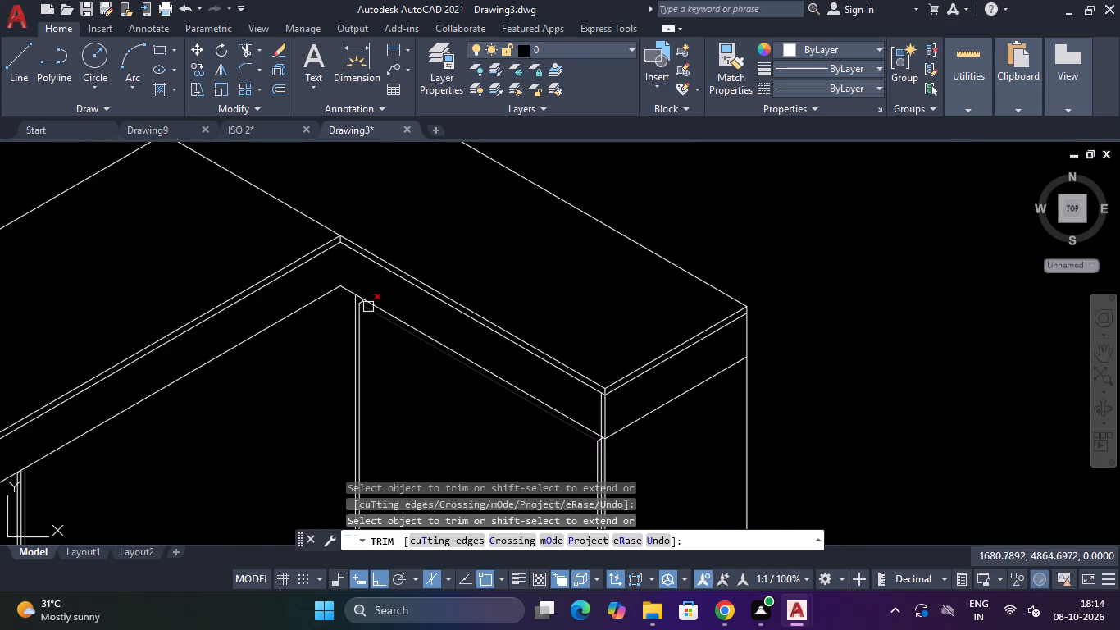
scroll(511, 427, "down", 4)
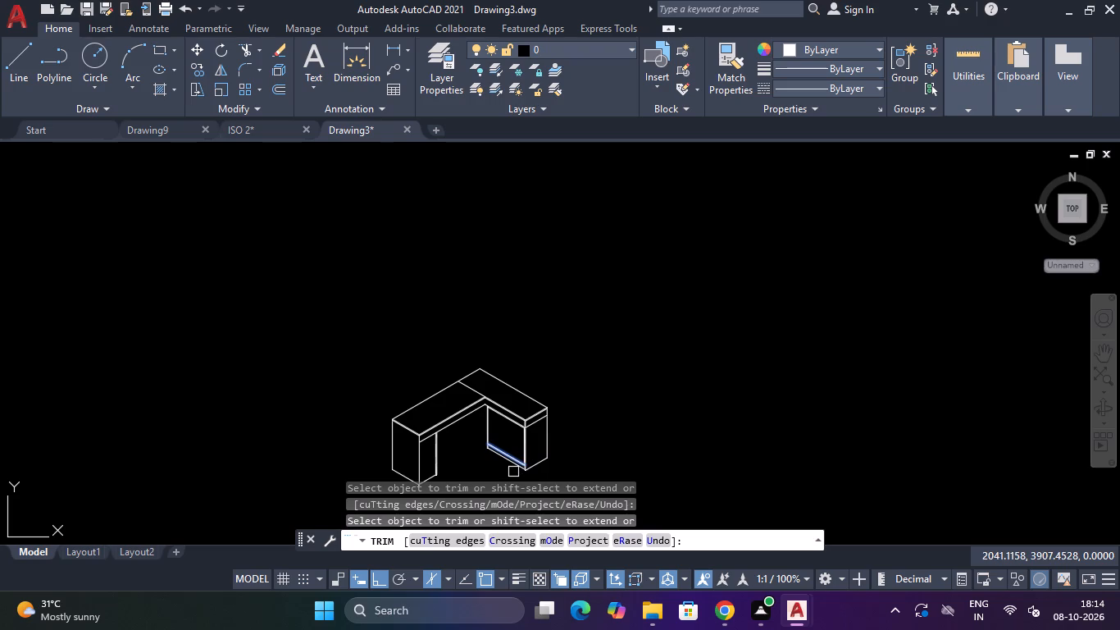
key("Escape")
Erase the highlighted line running along the short leg's base, just above the recessed panel's lower line.
scroll(513, 472, "up", 2)
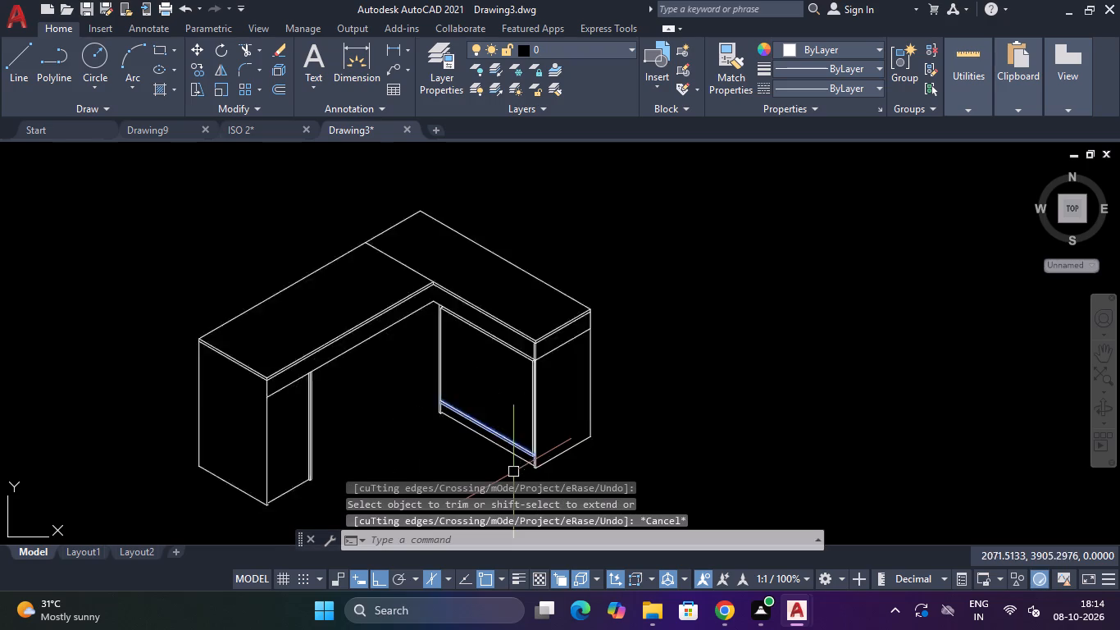
scroll(513, 472, "up", 2)
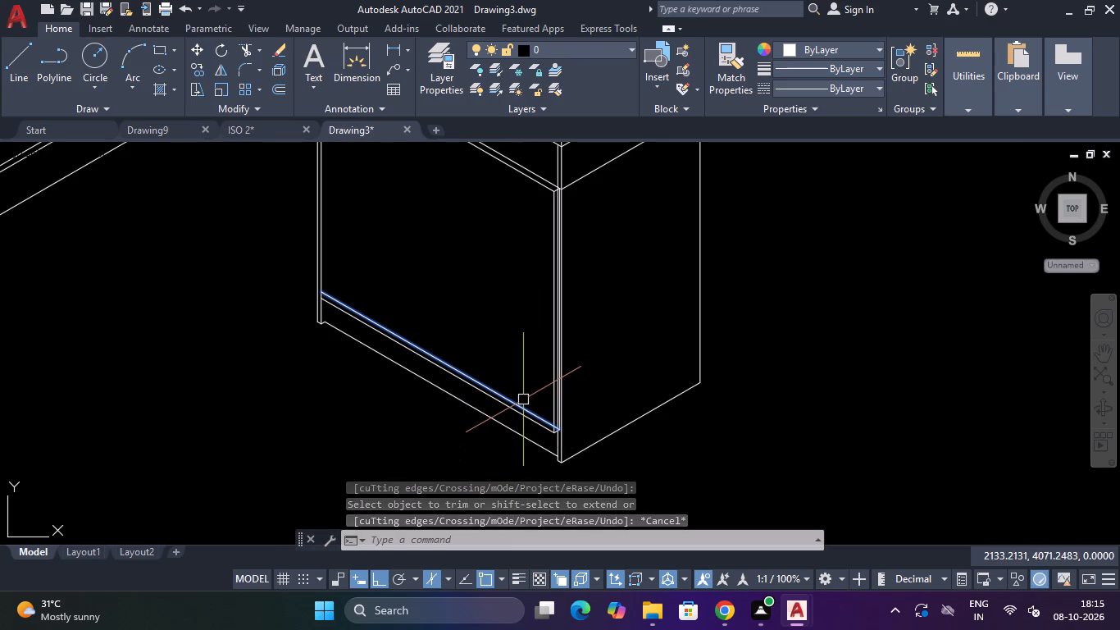
scroll(523, 399, "up", 3)
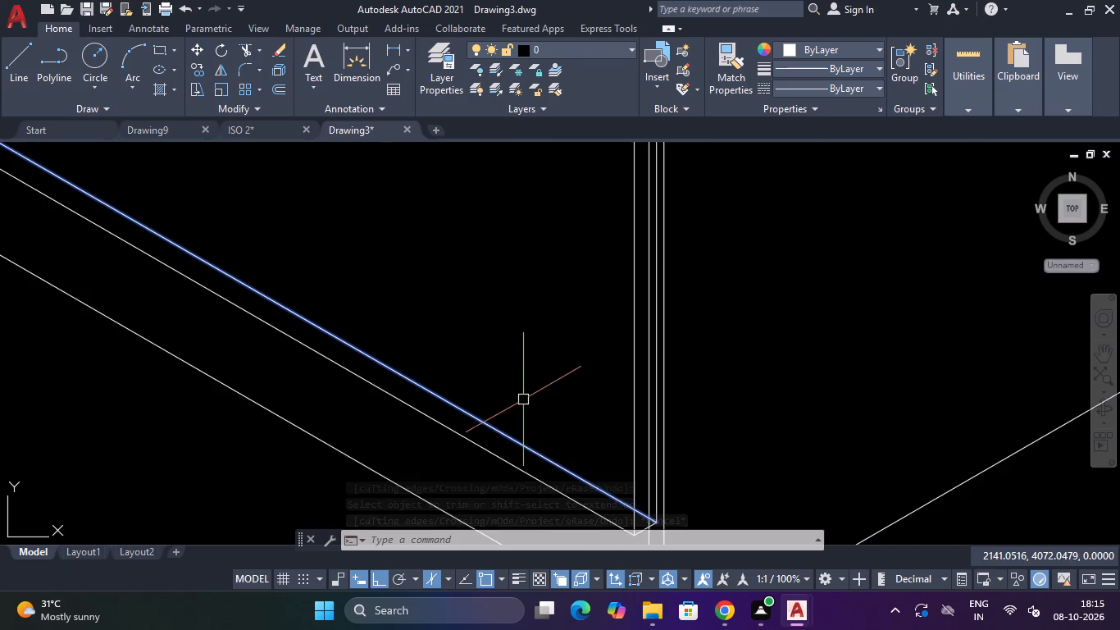
left_click(503, 431)
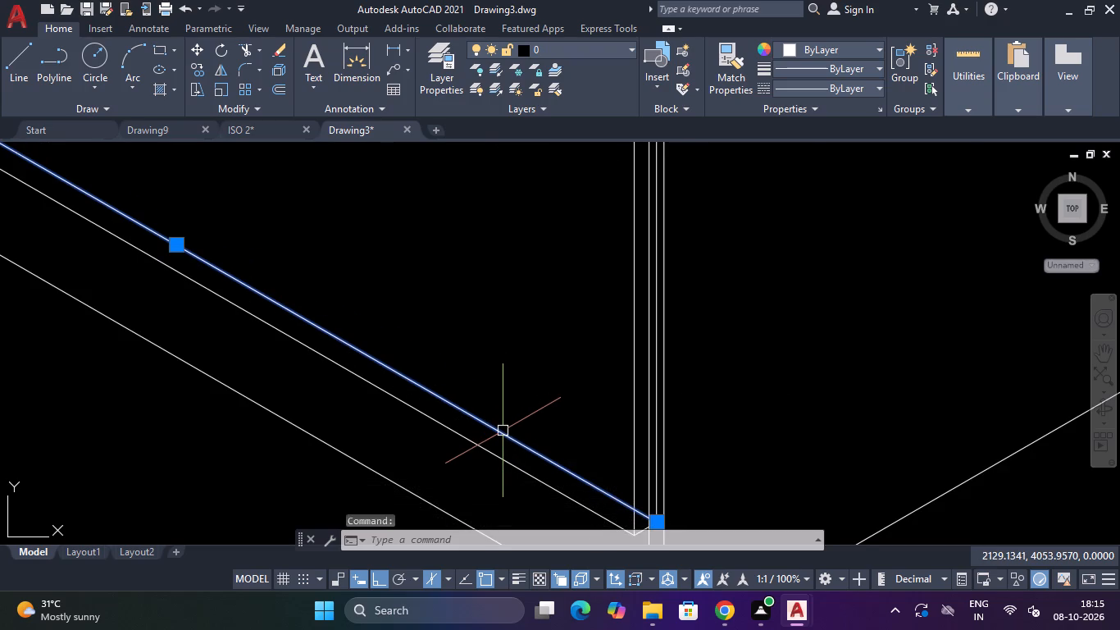
key("Delete")
Trim away the 10-thick end panel's inner vertical, second of the four closely spaced lines at the short leg's near corner.
scroll(503, 431, "down", 2)
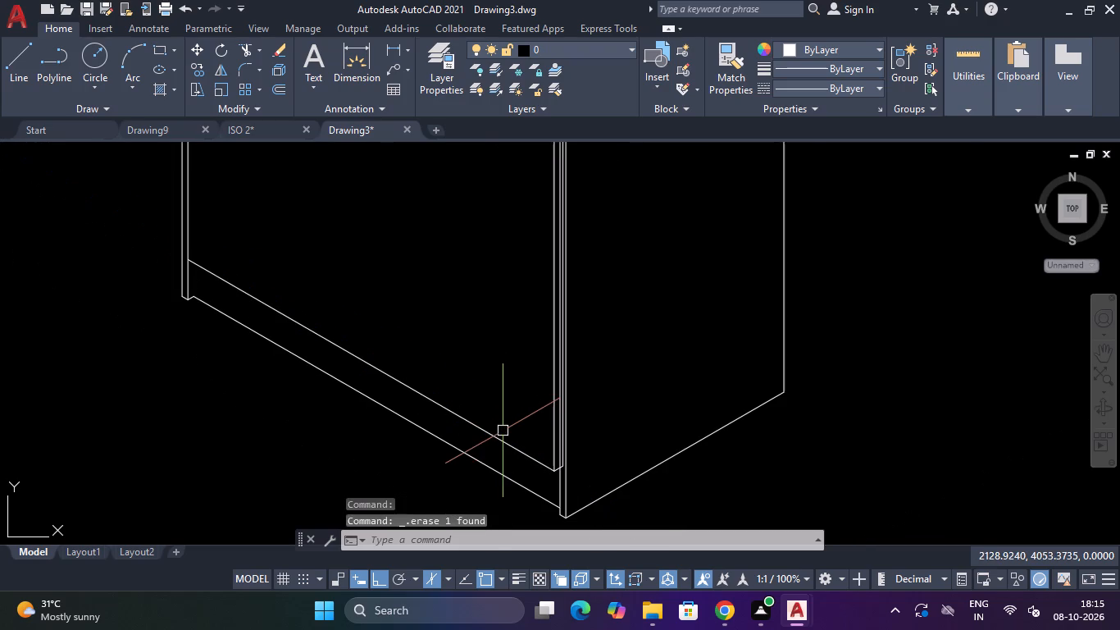
scroll(559, 440, "down", 2)
scroll(563, 444, "up", 5)
scroll(562, 448, "down", 3)
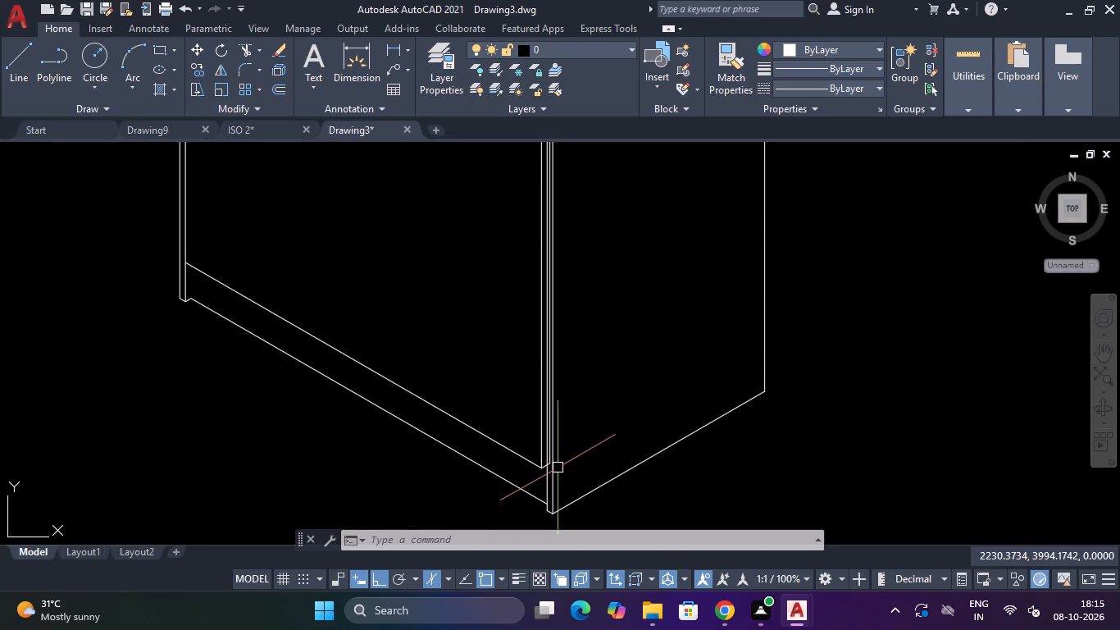
scroll(547, 455, "up", 3)
scroll(568, 455, "down", 3)
scroll(568, 455, "up", 2)
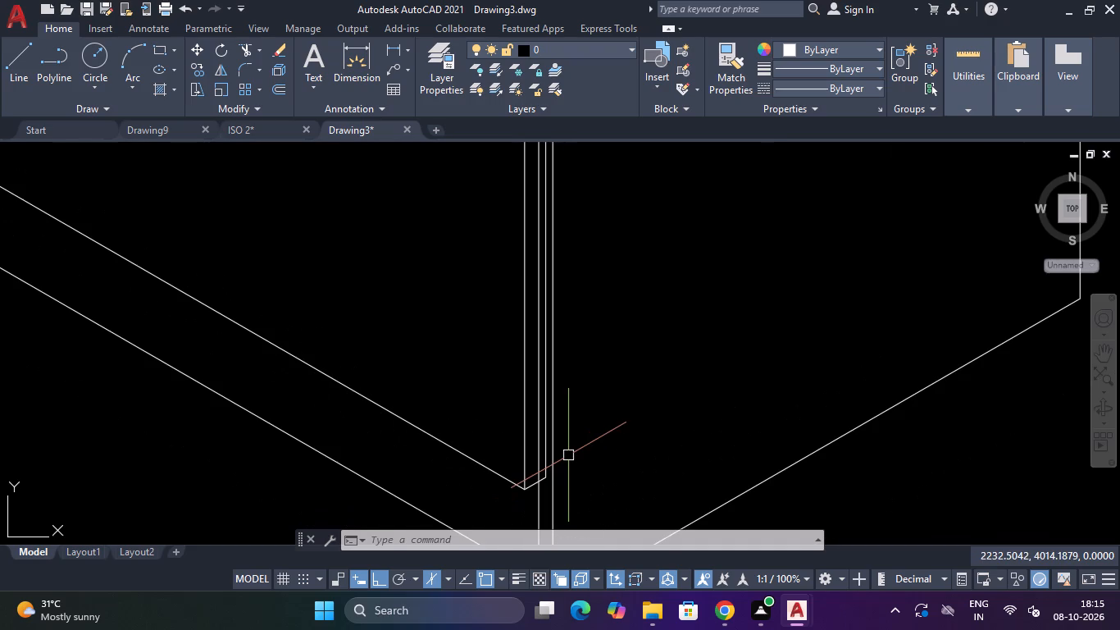
scroll(568, 455, "down", 3)
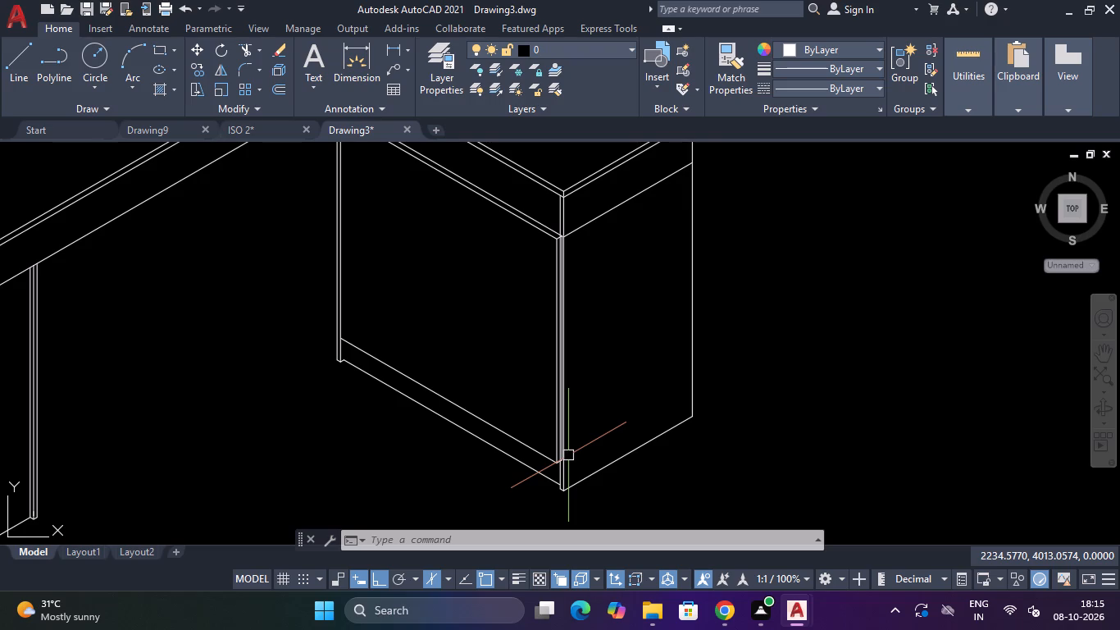
scroll(568, 455, "down", 4)
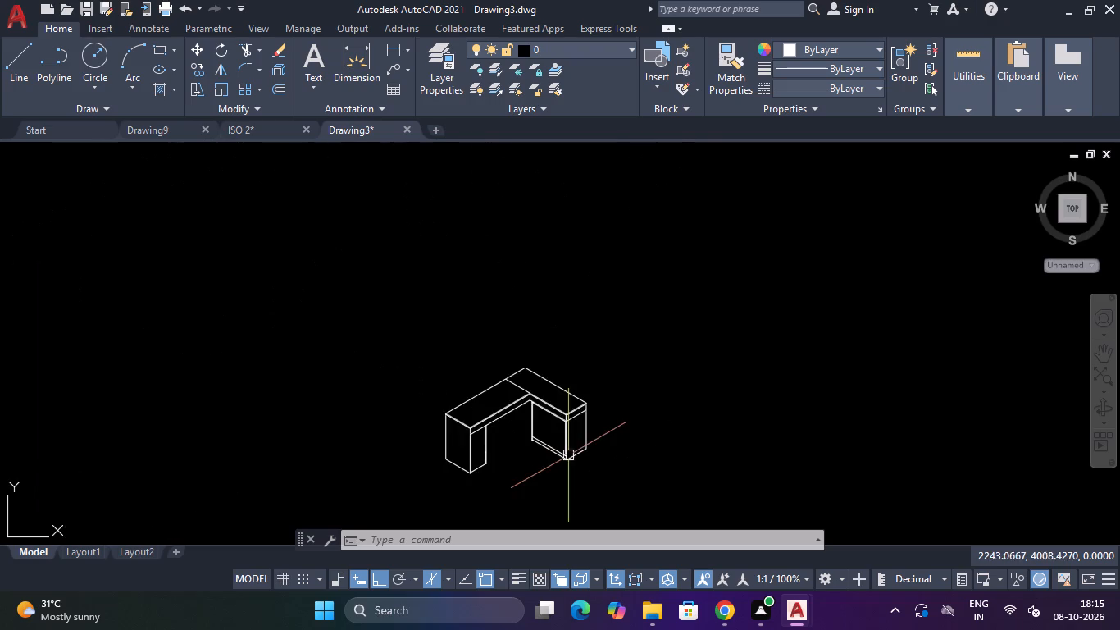
scroll(568, 455, "up", 8)
scroll(530, 431, "down", 3)
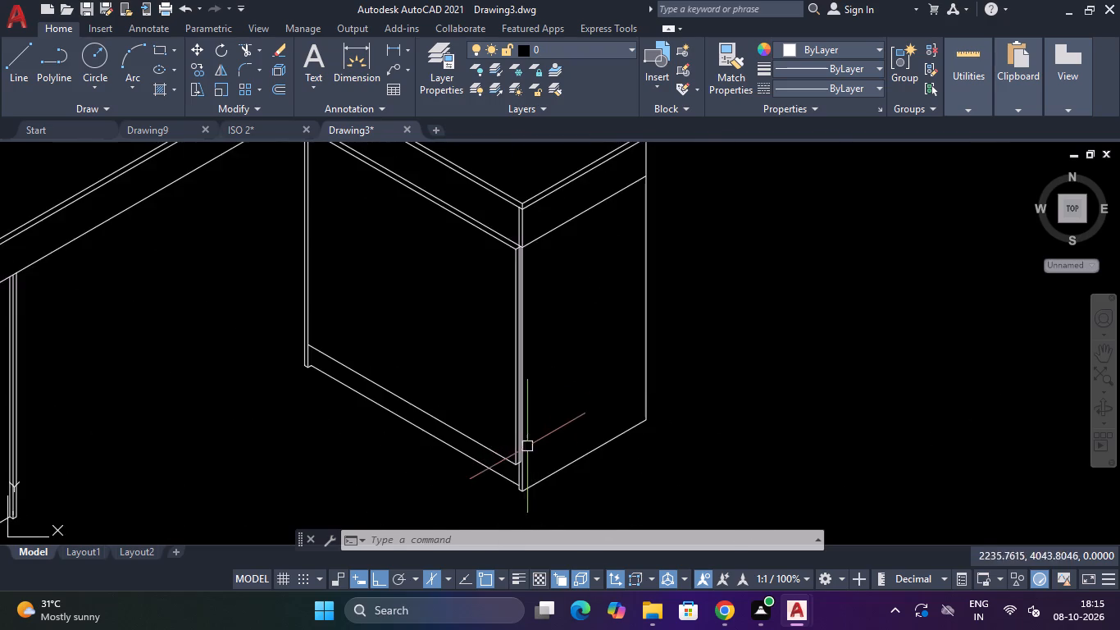
scroll(524, 454, "up", 5)
scroll(541, 281, "down", 3)
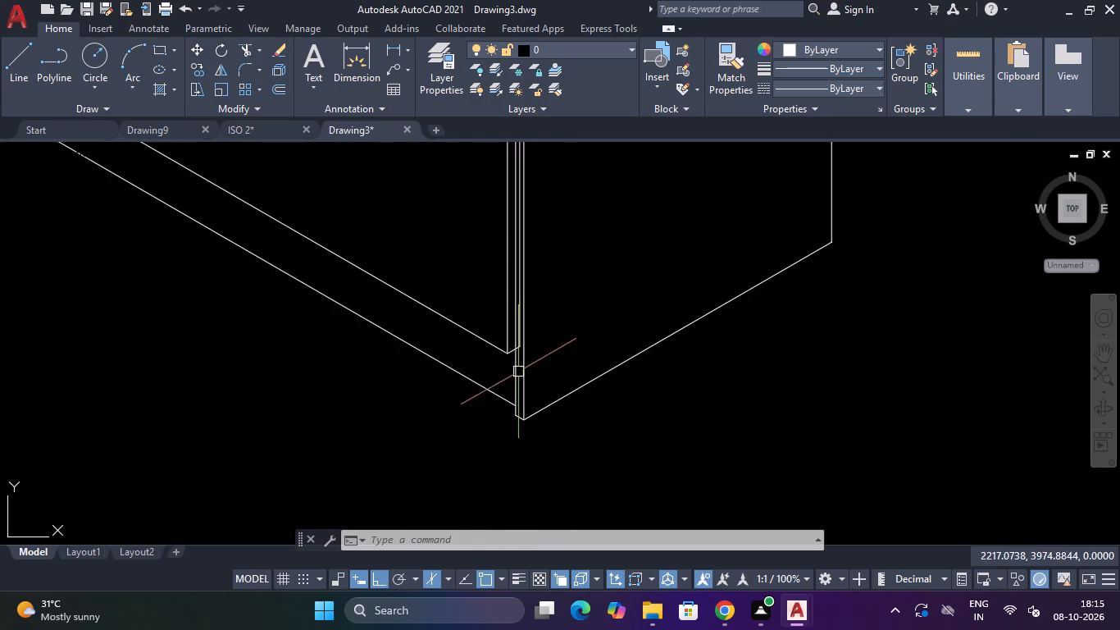
scroll(511, 368, "up", 3)
type("TR")
key("space")
scroll(585, 242, "down", 4)
scroll(585, 176, "down", 3)
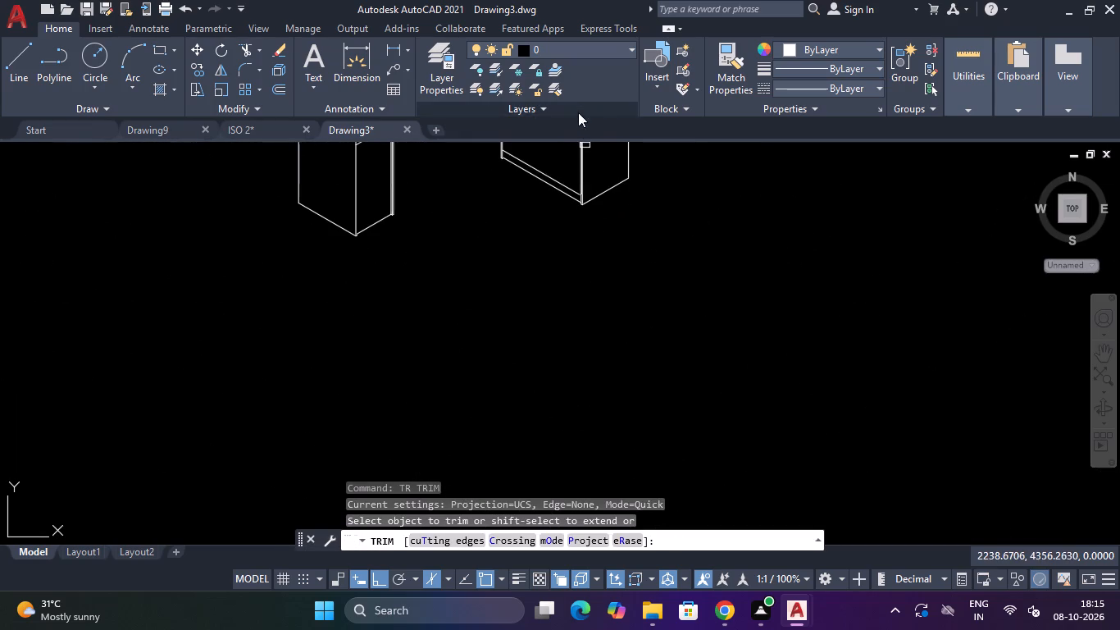
scroll(580, 167, "down", 5)
scroll(576, 146, "up", 4)
scroll(574, 274, "up", 3)
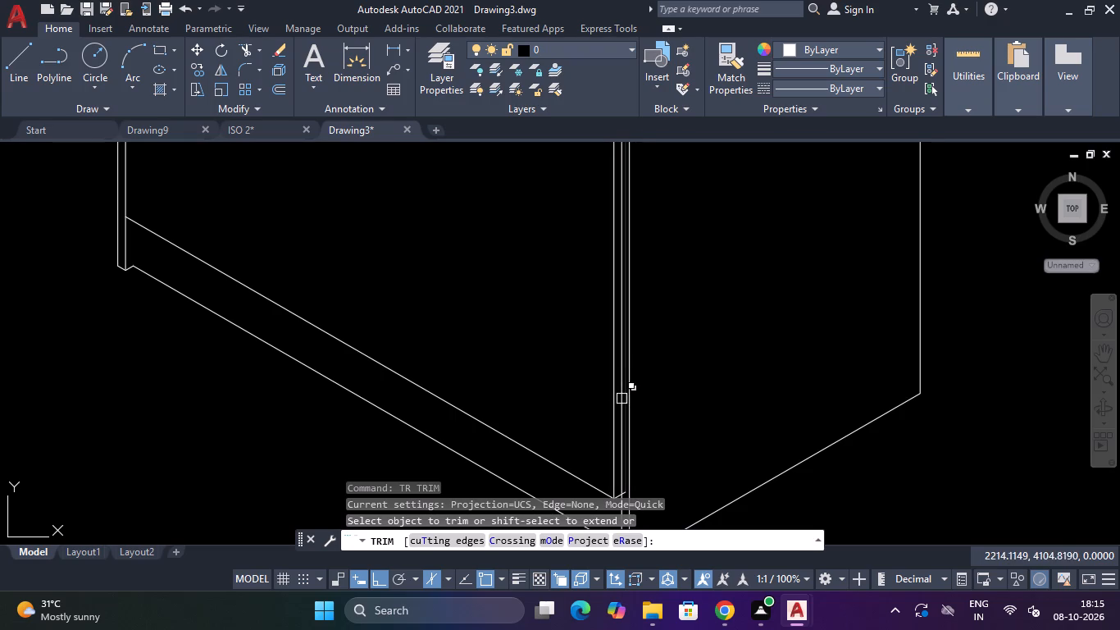
scroll(618, 401, "up", 1)
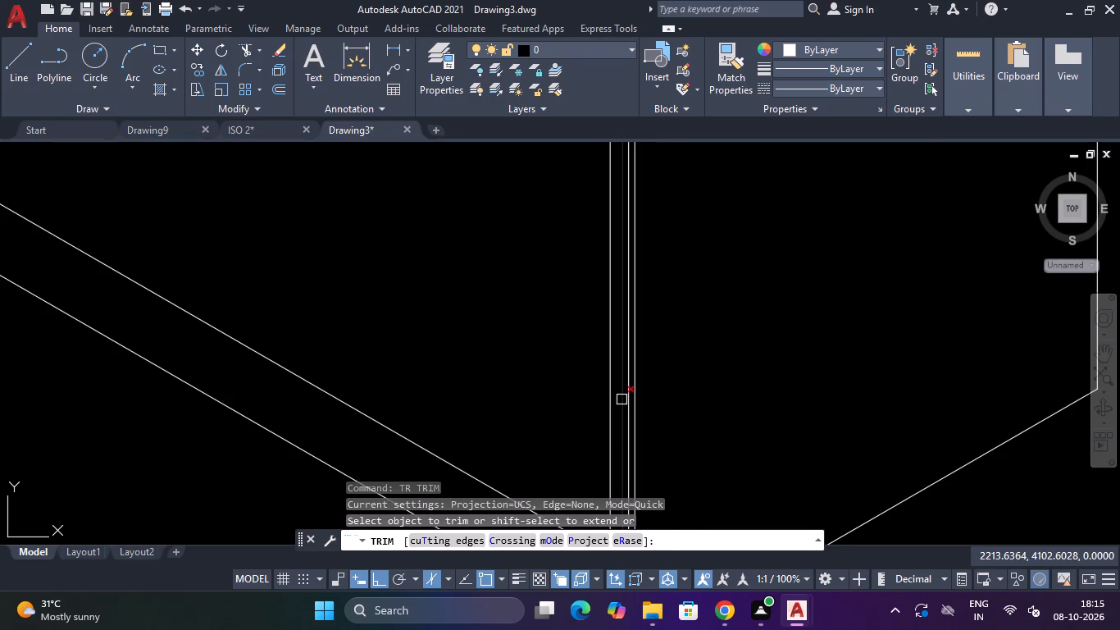
left_click(621, 399)
scroll(621, 399, "down", 4)
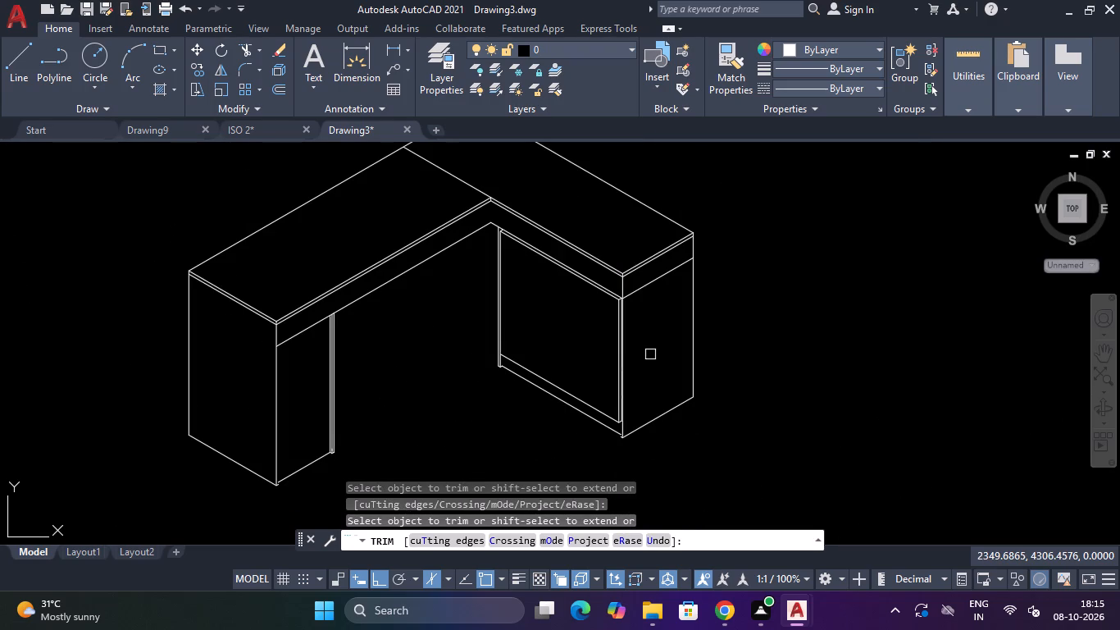
key("Escape")
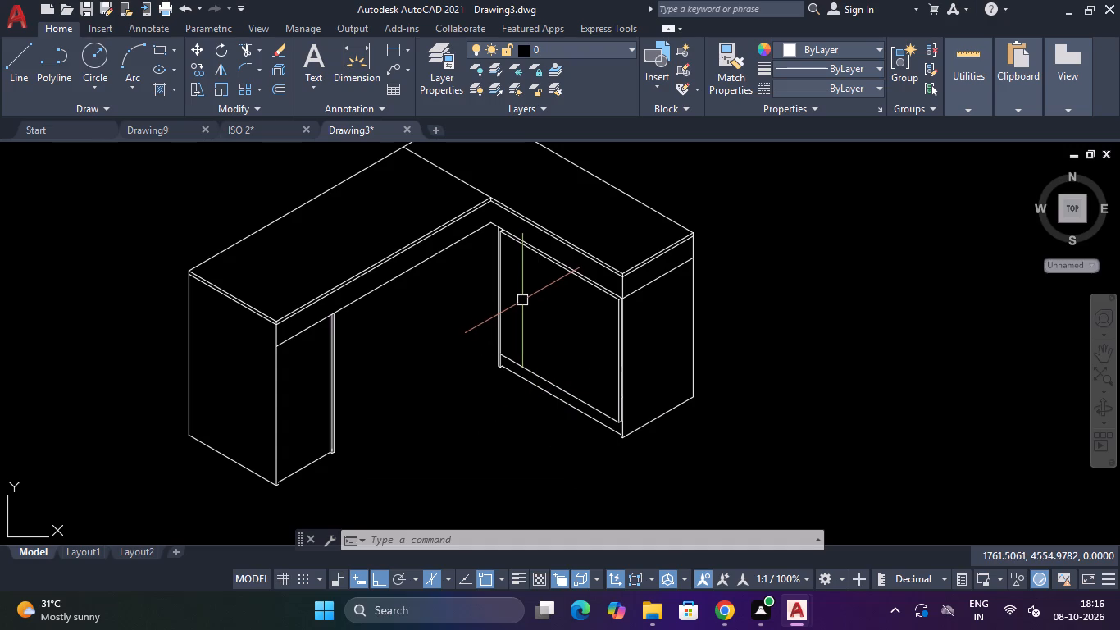
Trim the inner-corner panel's middle vertical between the upper and lower recessed lines.
key("space")
scroll(499, 300, "up", 2)
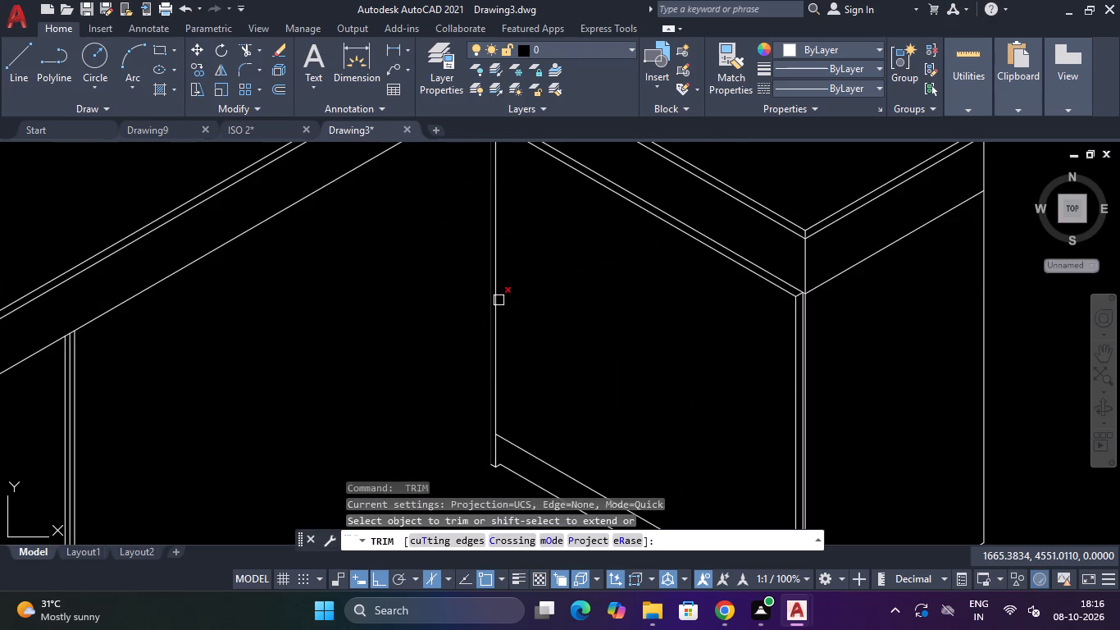
scroll(498, 299, "up", 1)
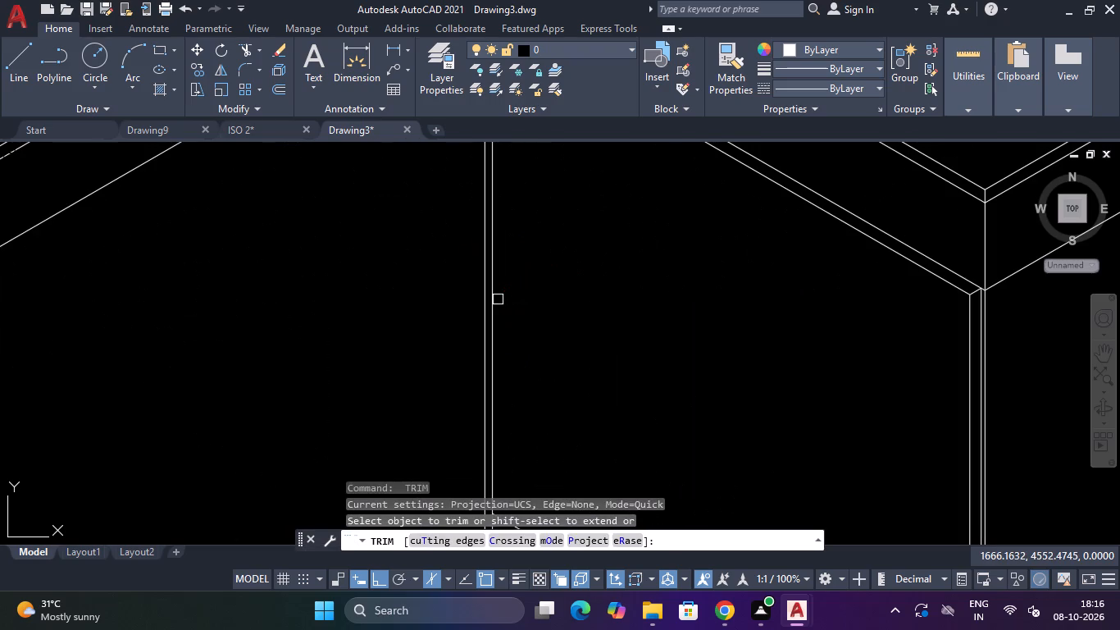
left_click(495, 301)
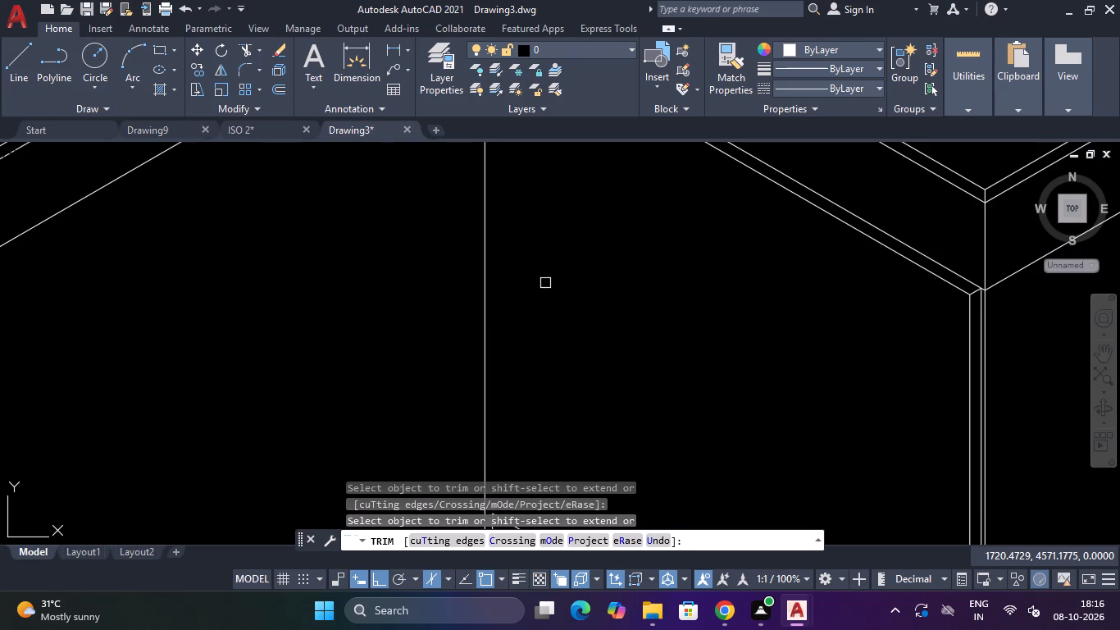
Extend the recessed panel's upper and lower lines to the outer vertical of the inner-corner panel.
scroll(545, 283, "down", 2)
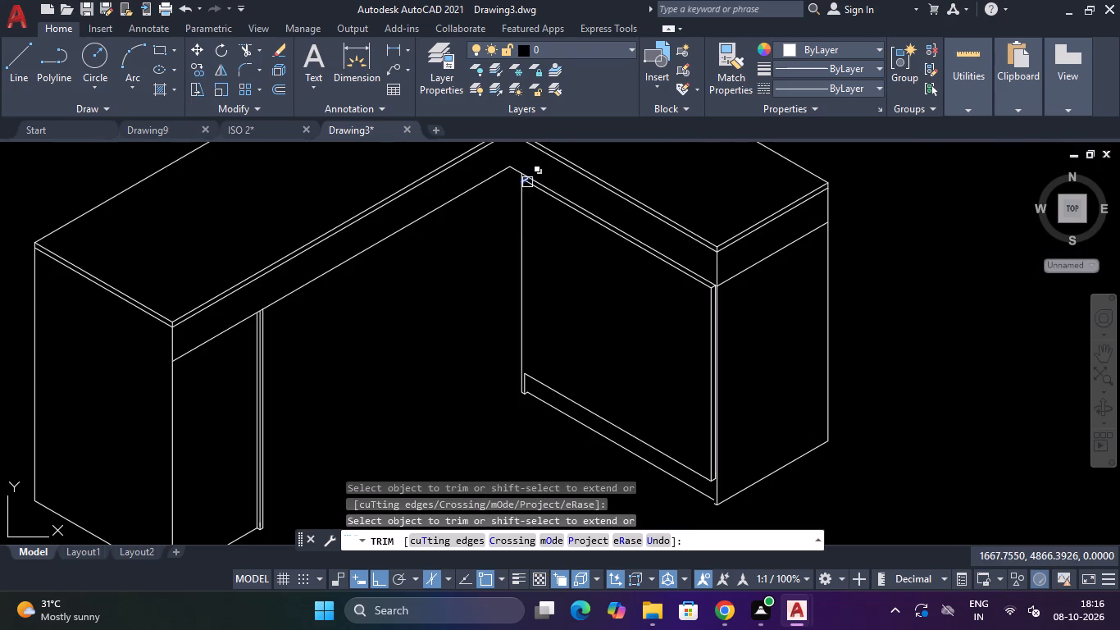
scroll(532, 192, "up", 4, "shift")
scroll(546, 175, "down", 3, "shift")
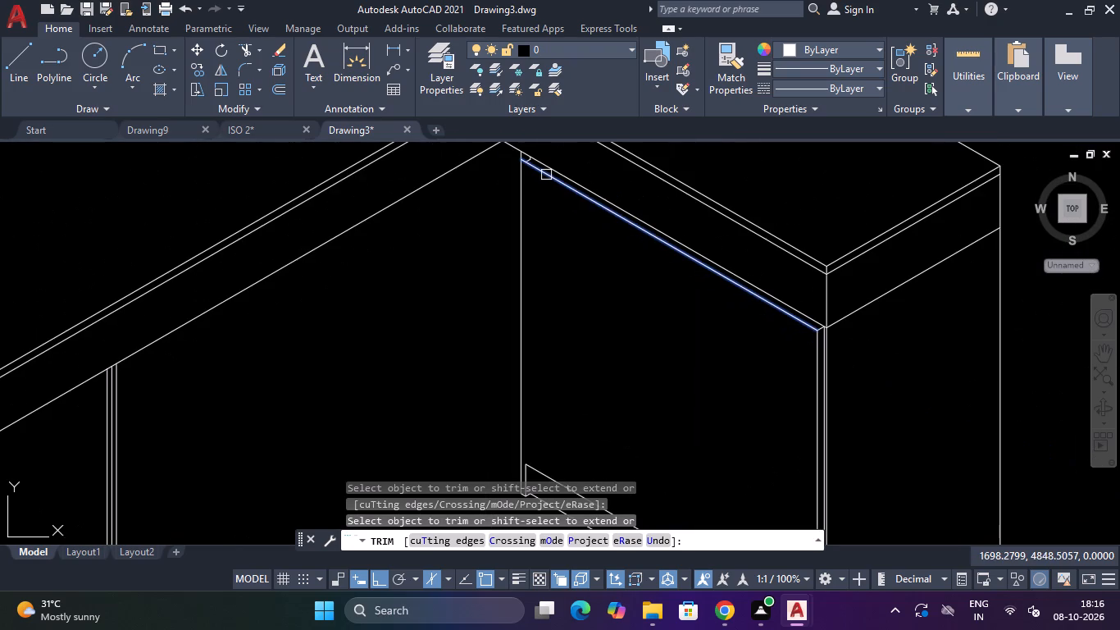
left_click(546, 173, "shift")
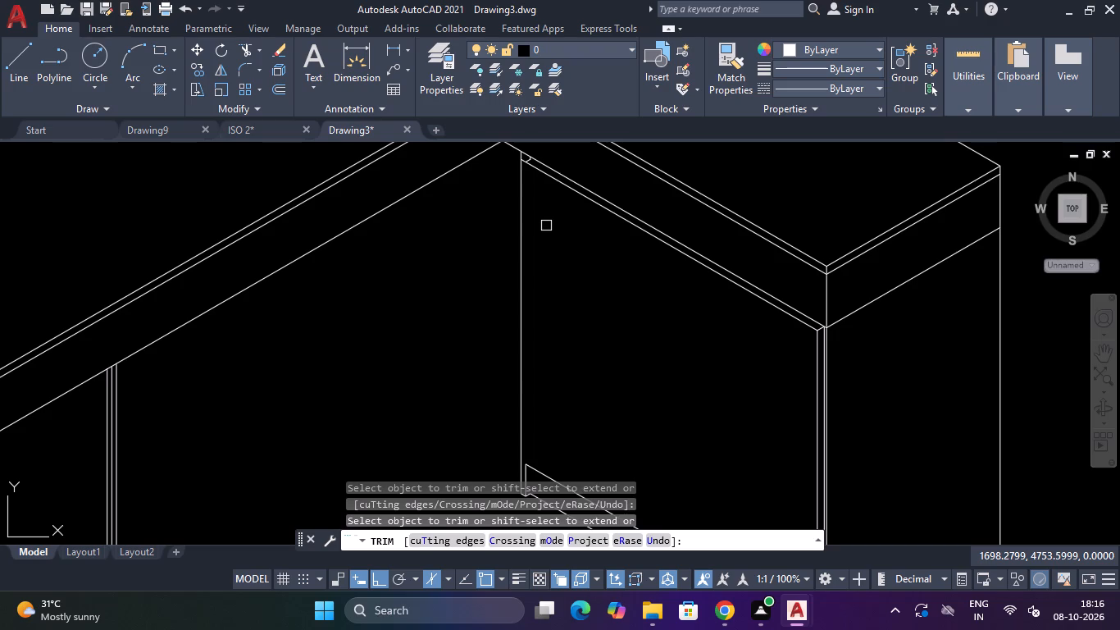
scroll(546, 226, "down", 3)
scroll(544, 262, "up", 4)
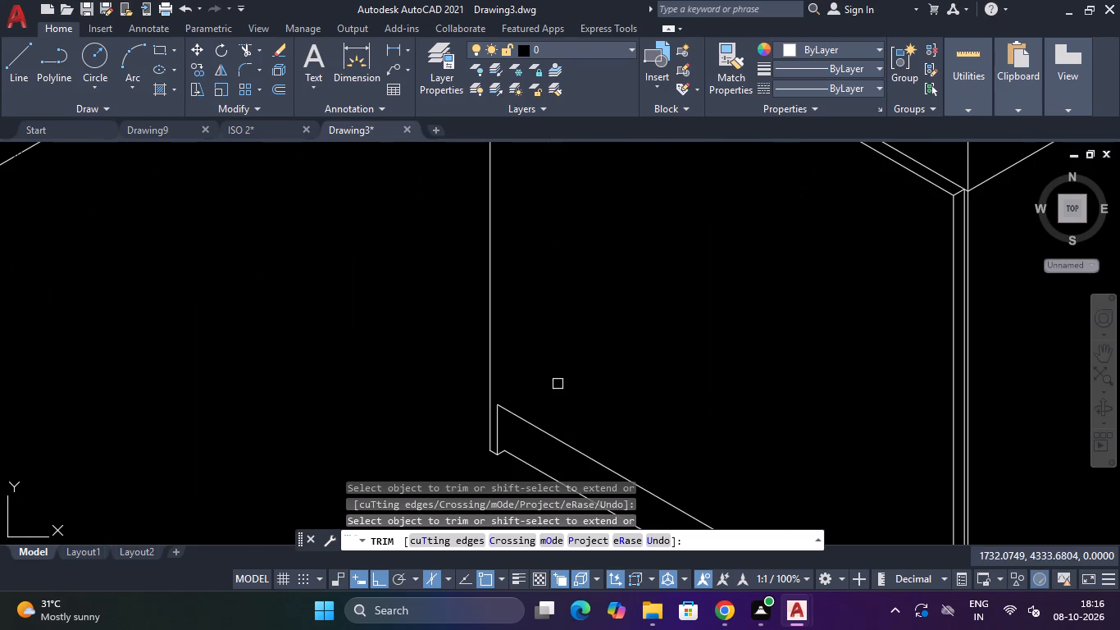
left_click(548, 429, "shift")
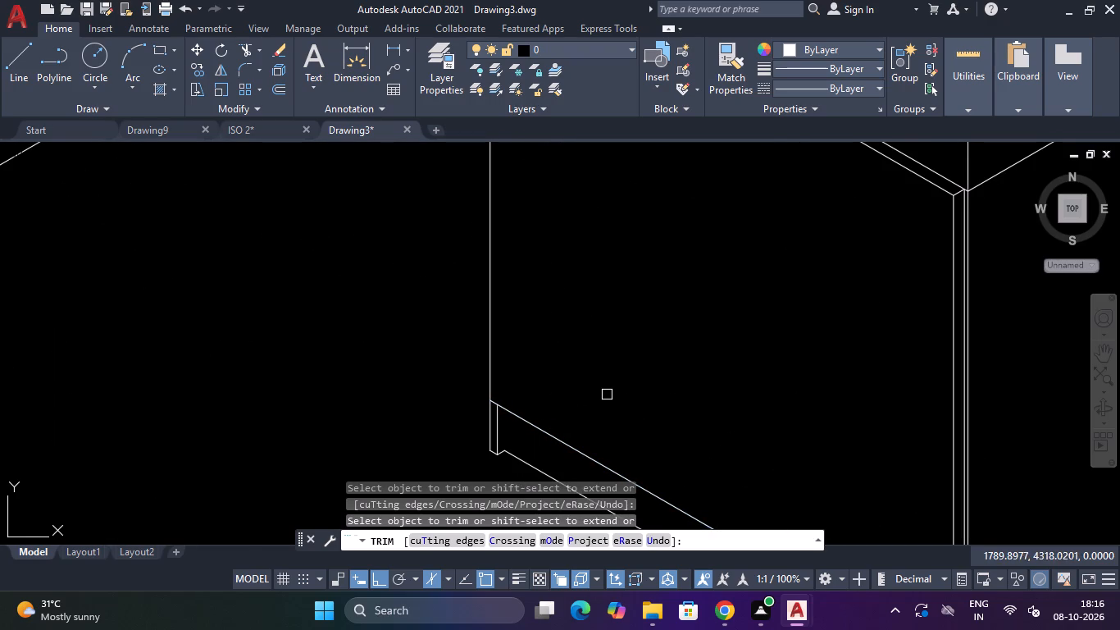
Trim away the two short leftover segments beneath the short leg's apron line, beside the inner-corner panel's top.
scroll(607, 395, "down", 3)
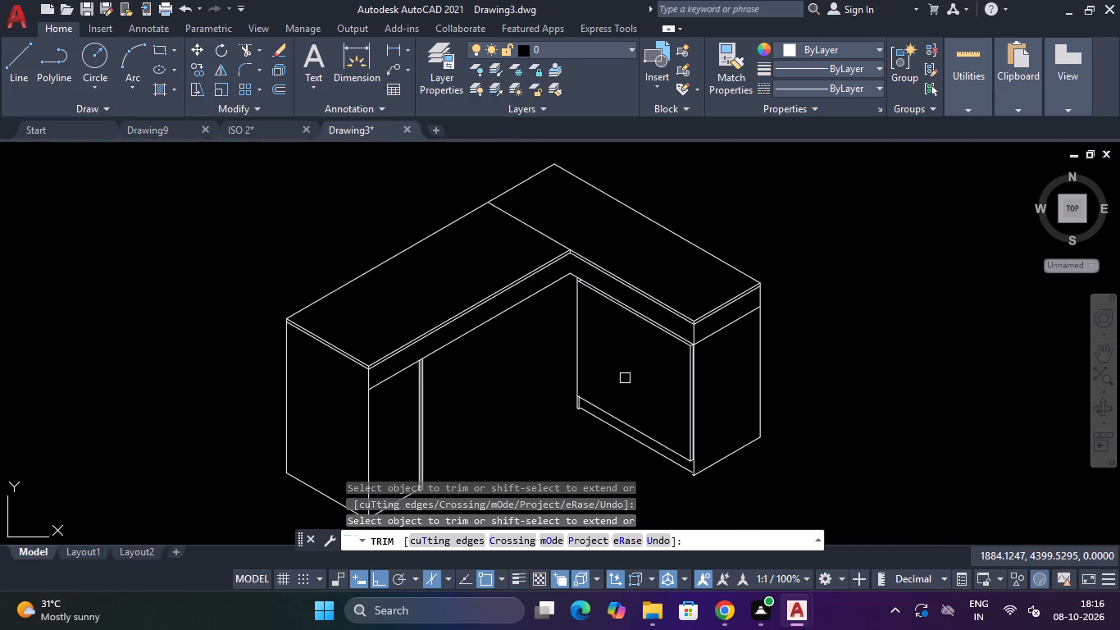
scroll(625, 378, "up", 1)
scroll(558, 199, "up", 5)
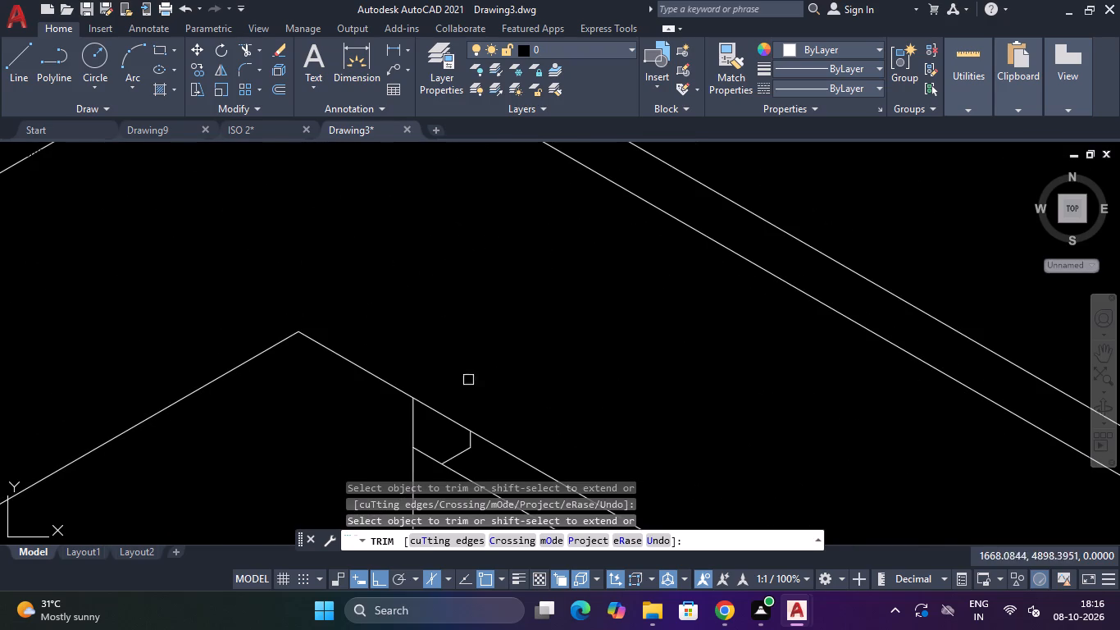
left_click(455, 459)
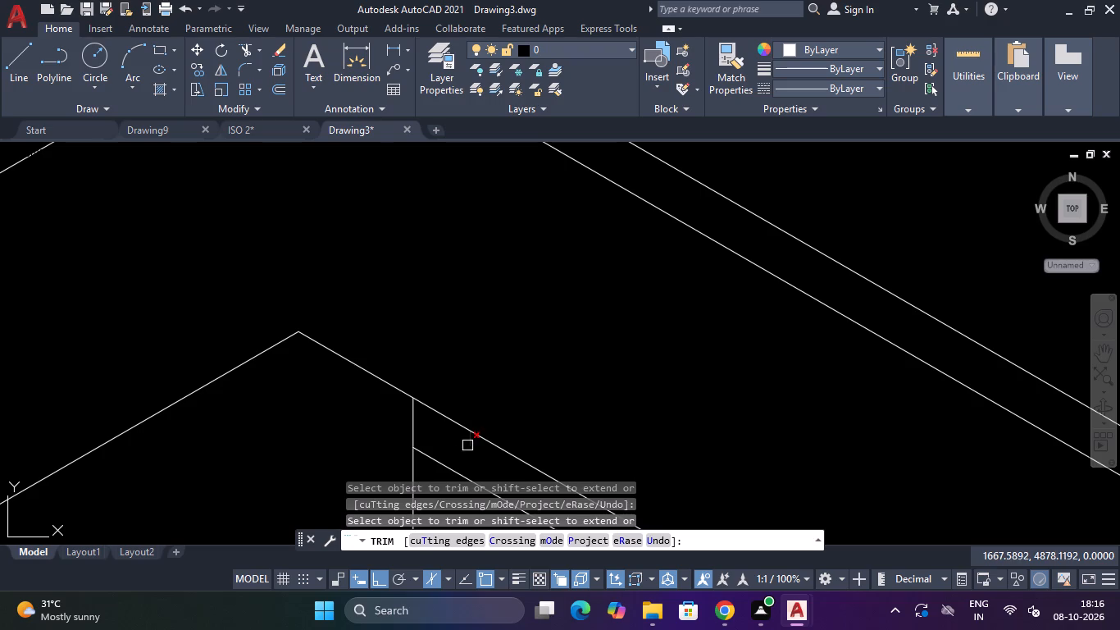
left_click(467, 445)
scroll(467, 445, "down", 4)
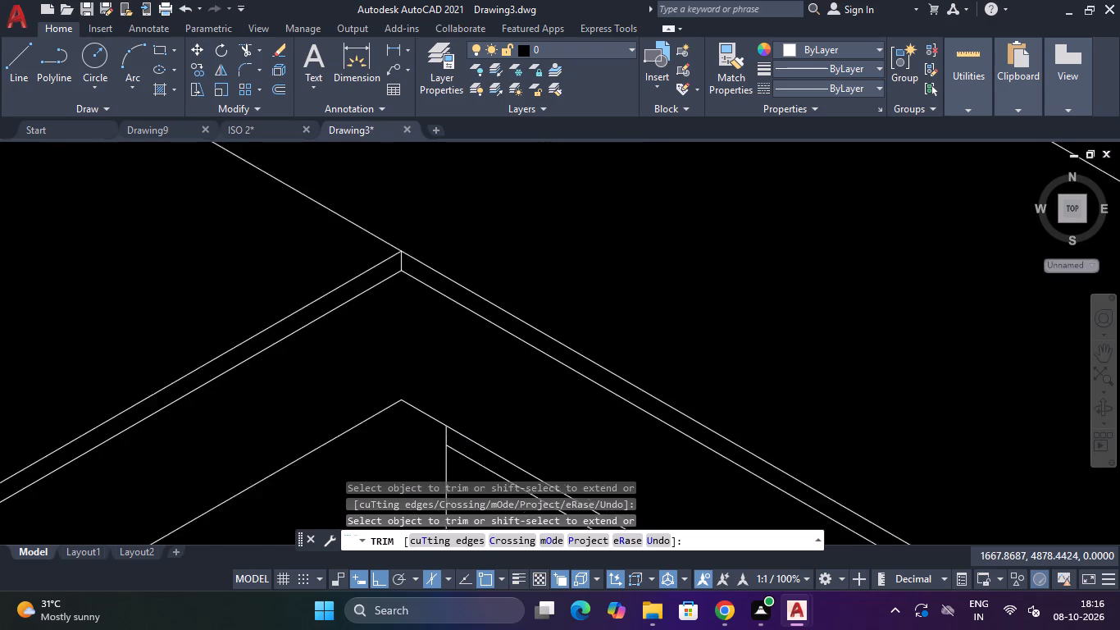
scroll(467, 445, "down", 5)
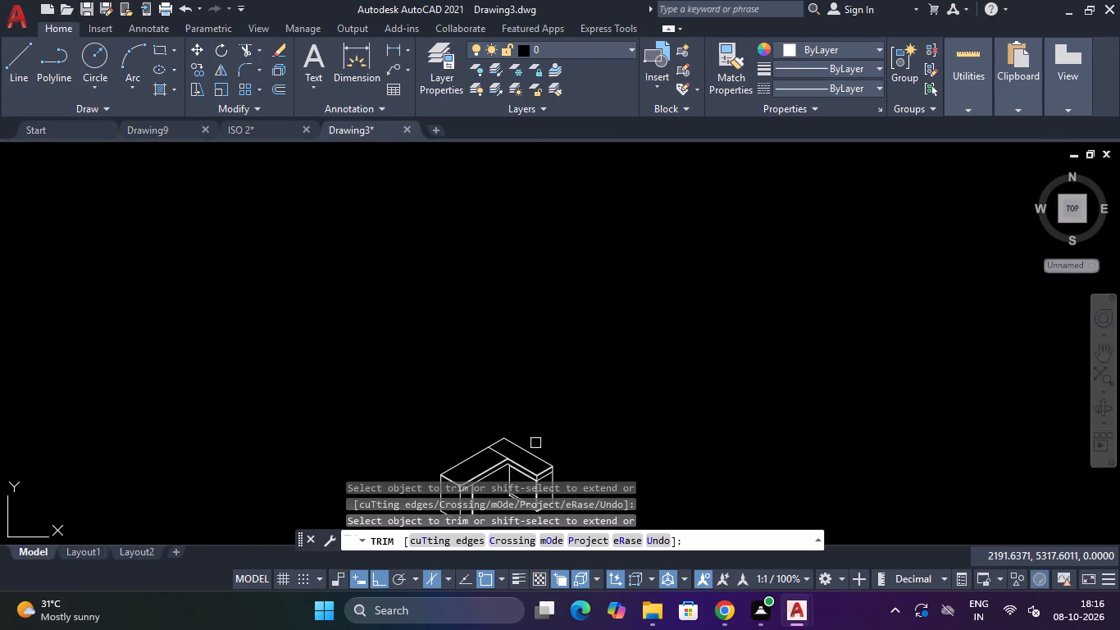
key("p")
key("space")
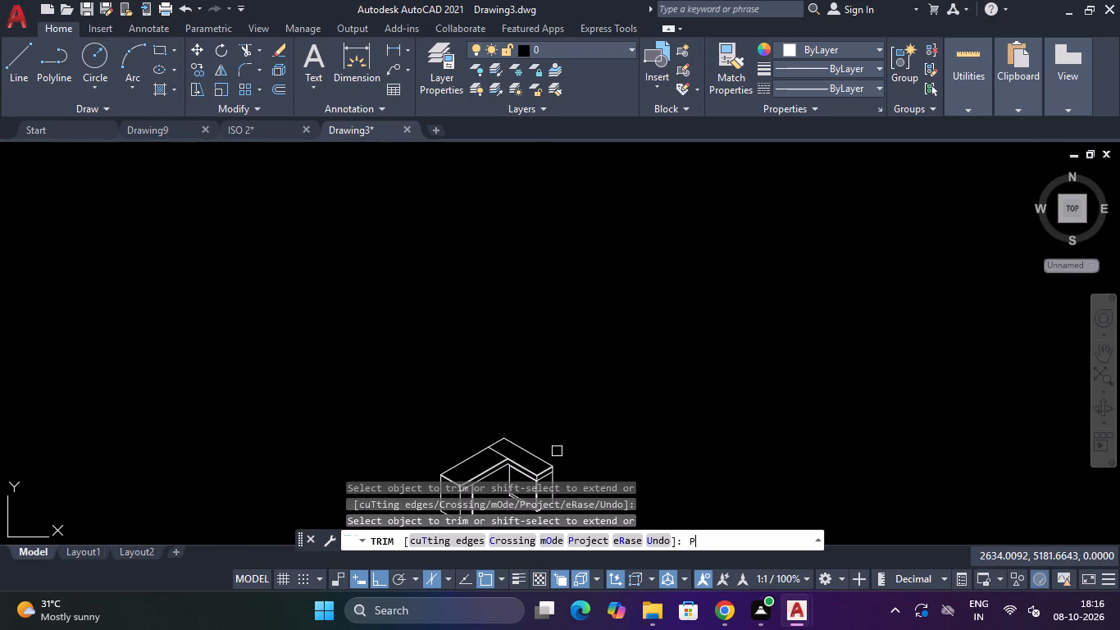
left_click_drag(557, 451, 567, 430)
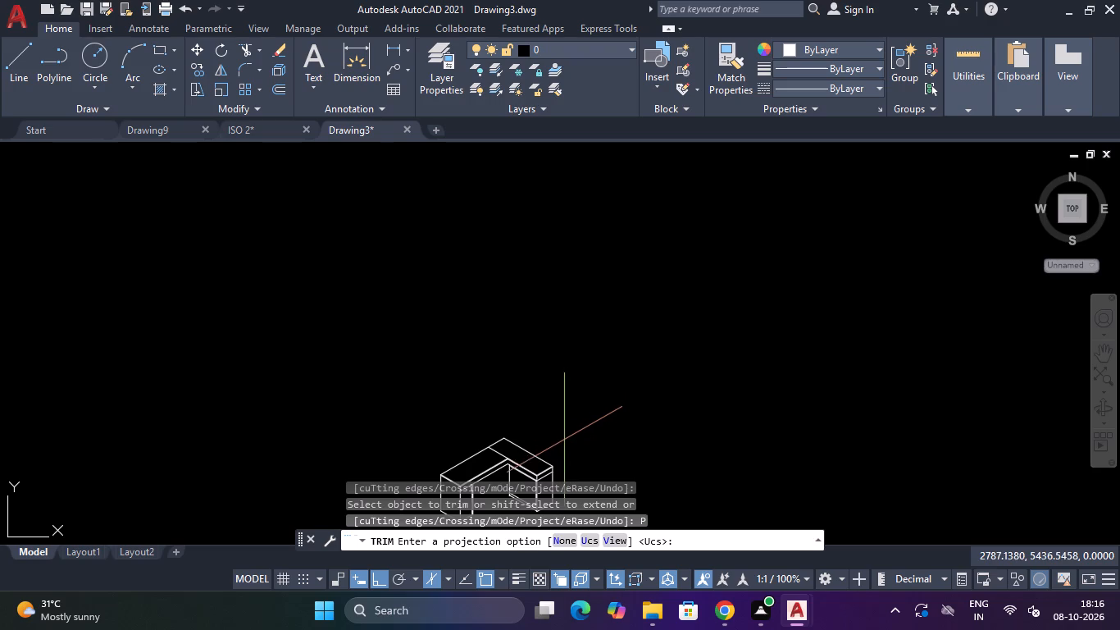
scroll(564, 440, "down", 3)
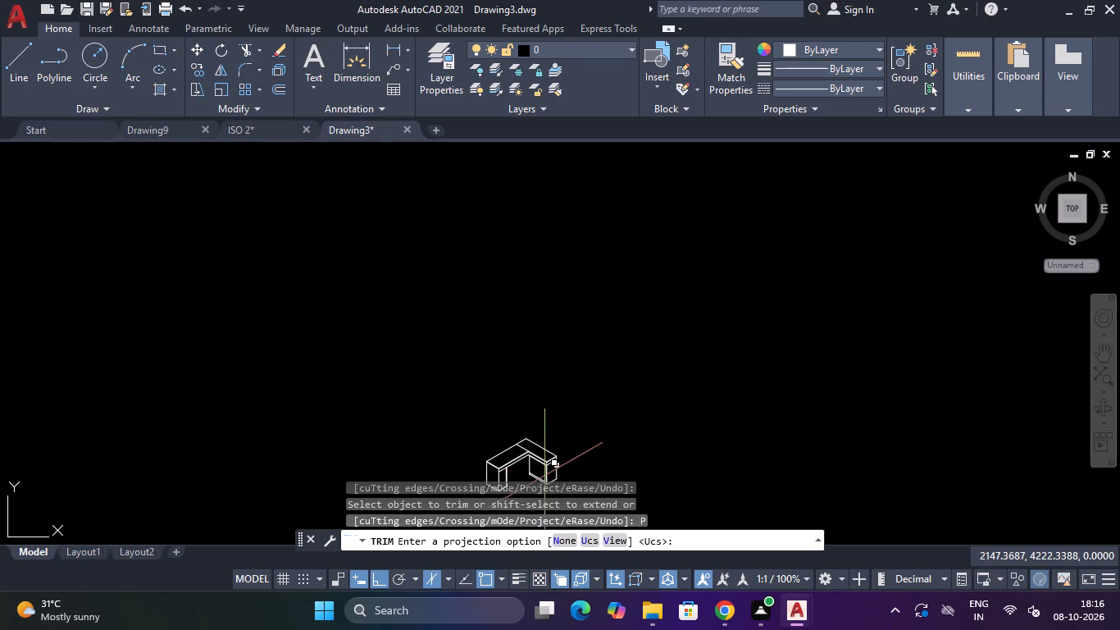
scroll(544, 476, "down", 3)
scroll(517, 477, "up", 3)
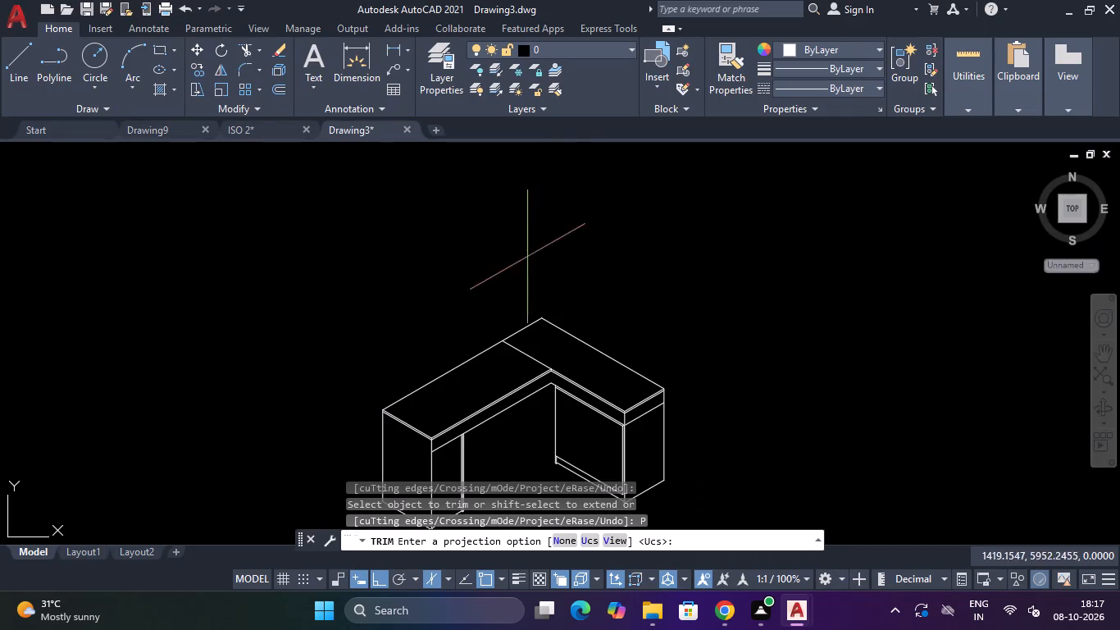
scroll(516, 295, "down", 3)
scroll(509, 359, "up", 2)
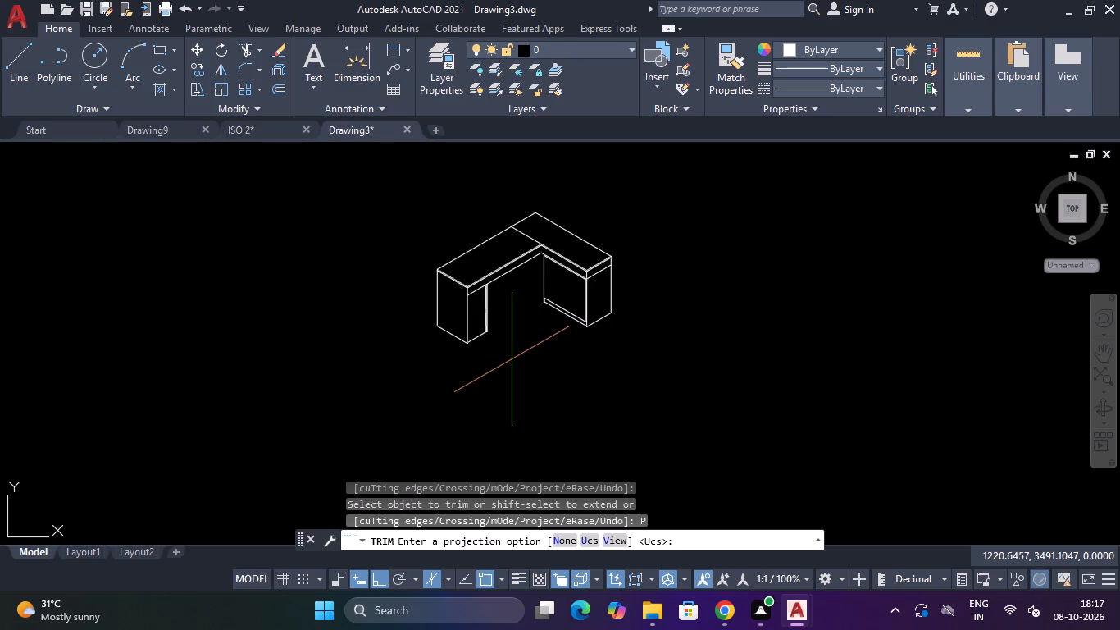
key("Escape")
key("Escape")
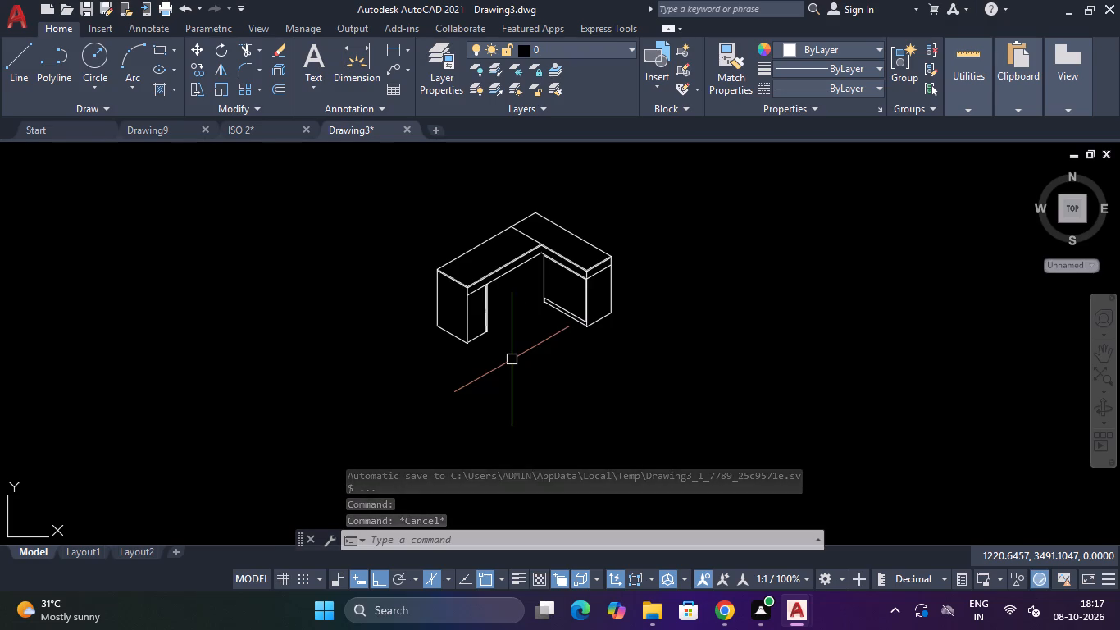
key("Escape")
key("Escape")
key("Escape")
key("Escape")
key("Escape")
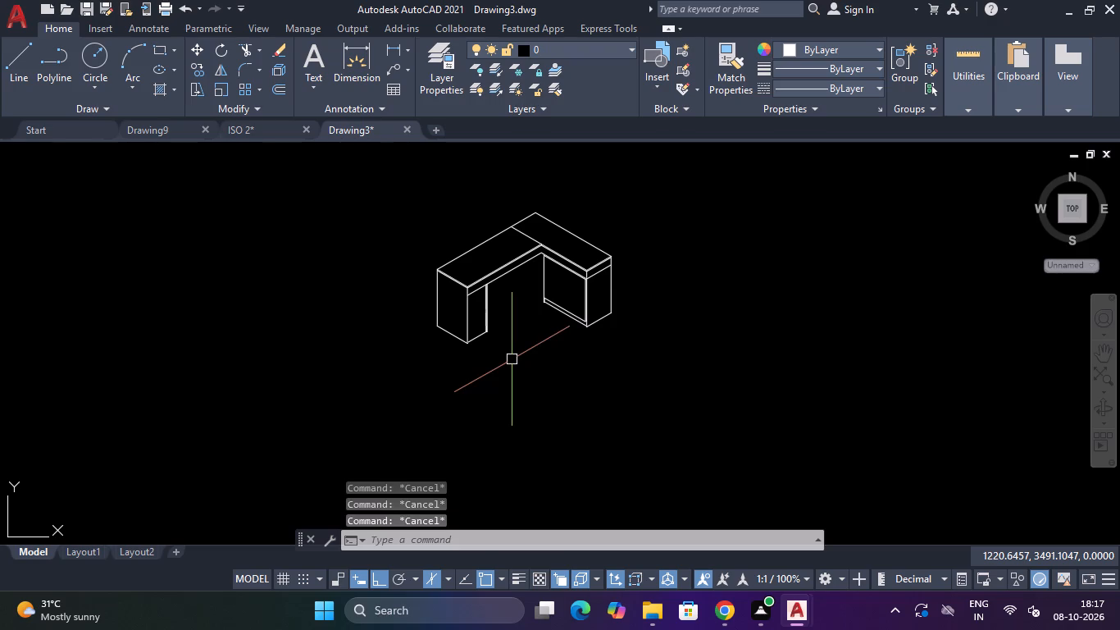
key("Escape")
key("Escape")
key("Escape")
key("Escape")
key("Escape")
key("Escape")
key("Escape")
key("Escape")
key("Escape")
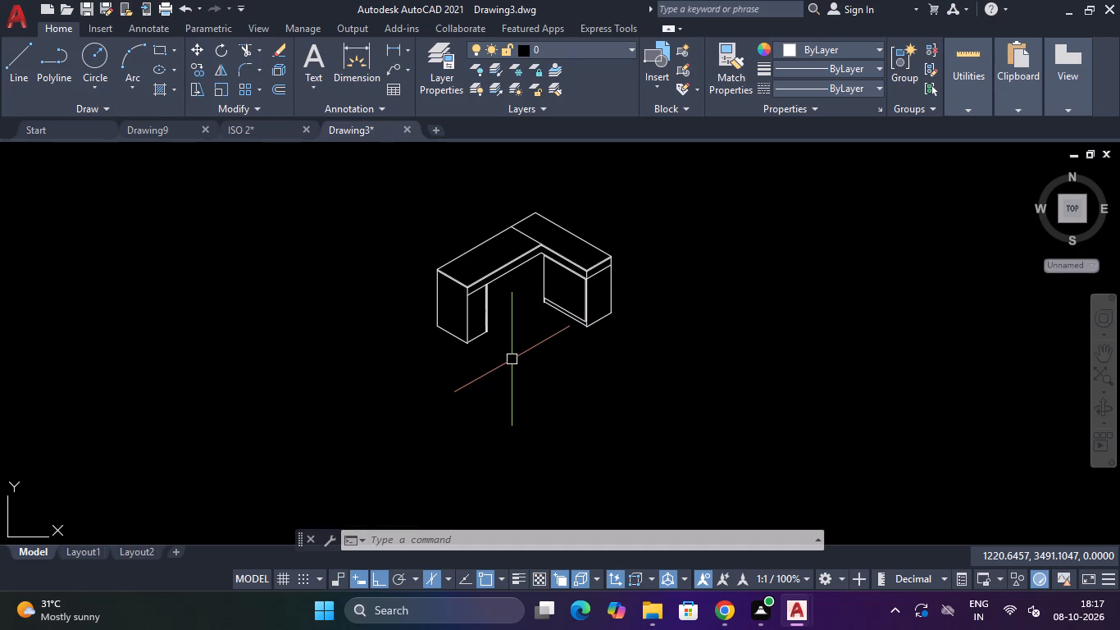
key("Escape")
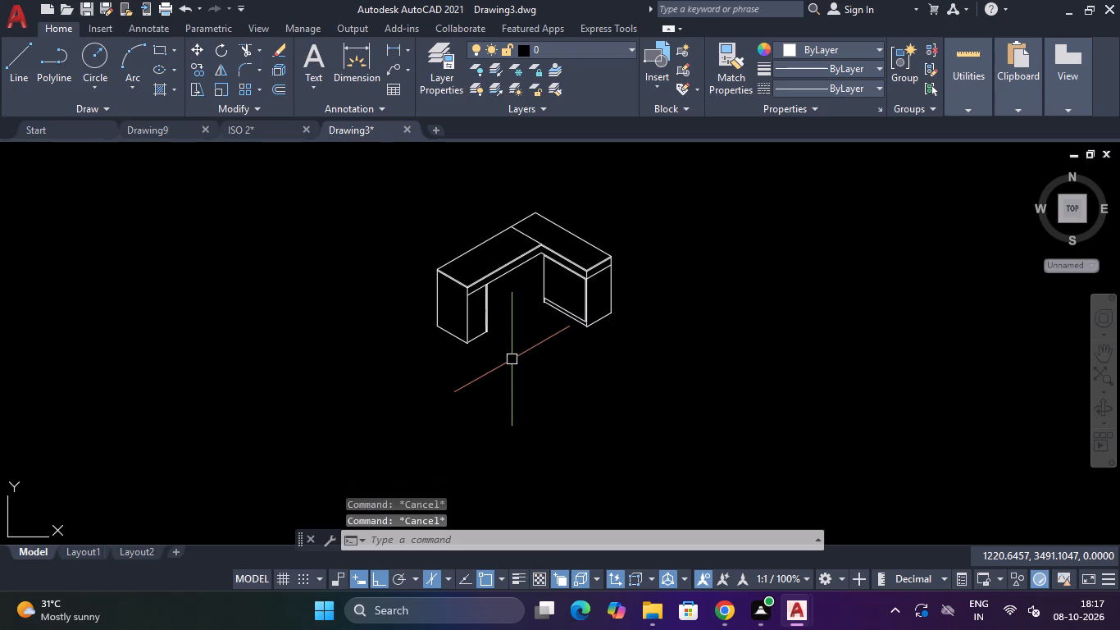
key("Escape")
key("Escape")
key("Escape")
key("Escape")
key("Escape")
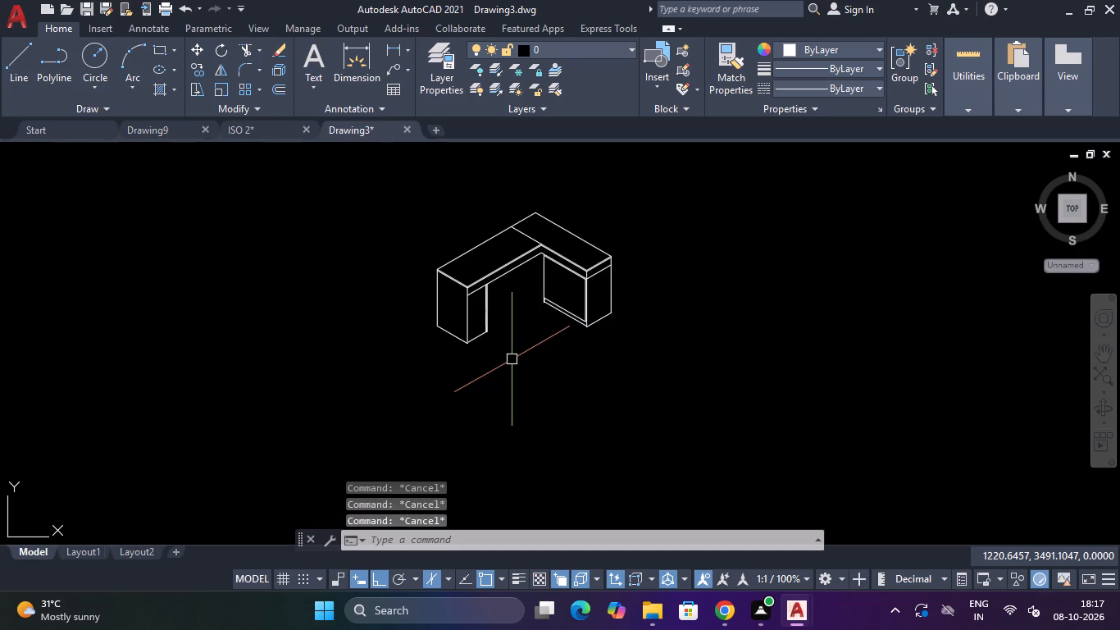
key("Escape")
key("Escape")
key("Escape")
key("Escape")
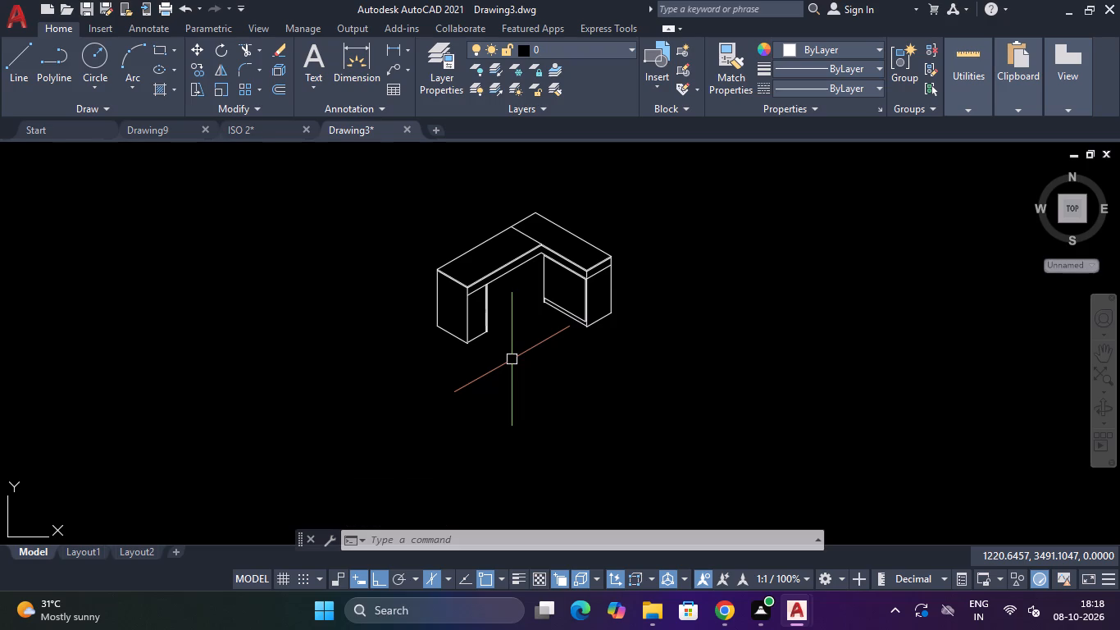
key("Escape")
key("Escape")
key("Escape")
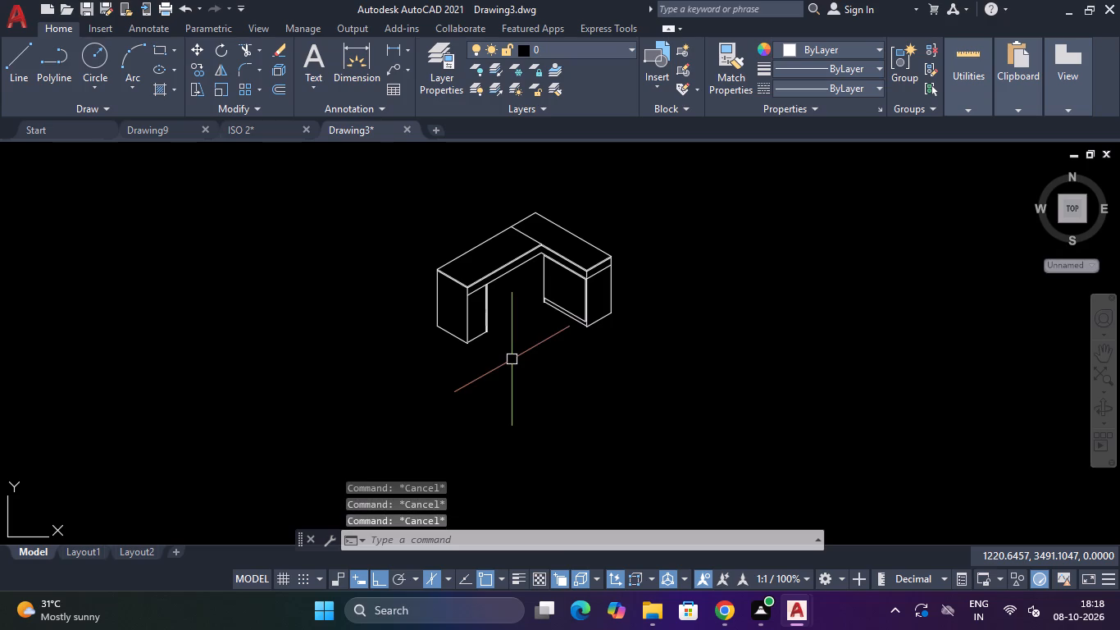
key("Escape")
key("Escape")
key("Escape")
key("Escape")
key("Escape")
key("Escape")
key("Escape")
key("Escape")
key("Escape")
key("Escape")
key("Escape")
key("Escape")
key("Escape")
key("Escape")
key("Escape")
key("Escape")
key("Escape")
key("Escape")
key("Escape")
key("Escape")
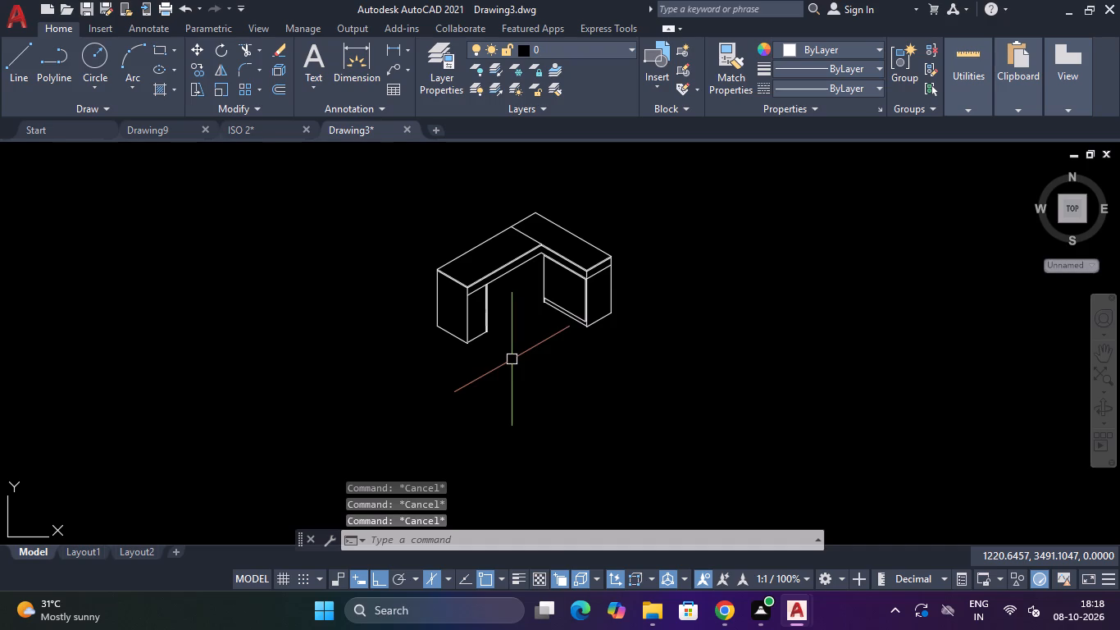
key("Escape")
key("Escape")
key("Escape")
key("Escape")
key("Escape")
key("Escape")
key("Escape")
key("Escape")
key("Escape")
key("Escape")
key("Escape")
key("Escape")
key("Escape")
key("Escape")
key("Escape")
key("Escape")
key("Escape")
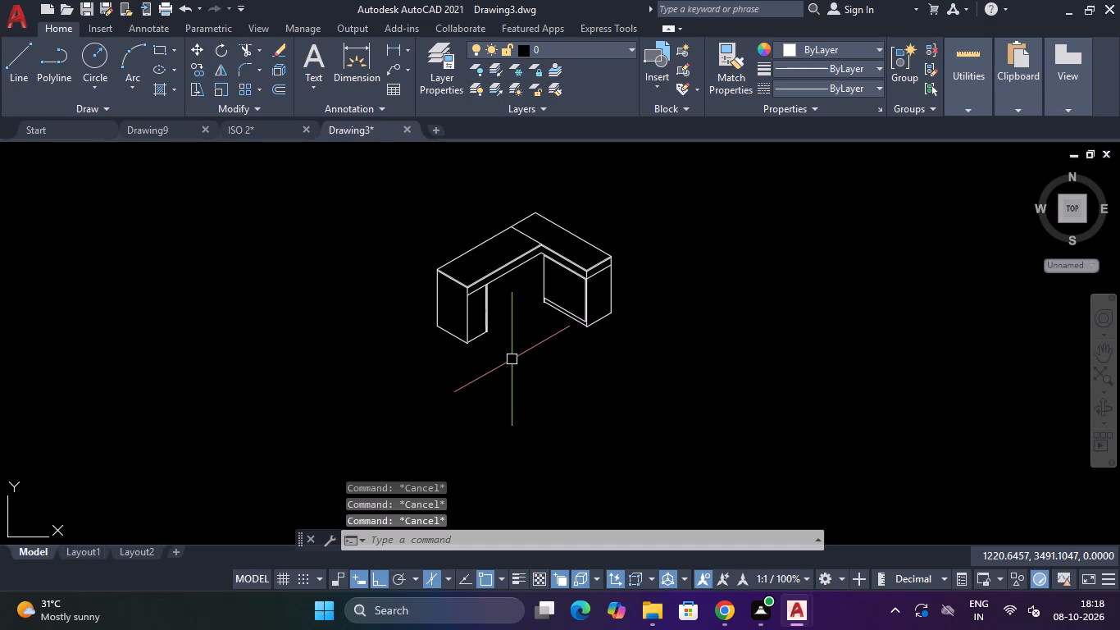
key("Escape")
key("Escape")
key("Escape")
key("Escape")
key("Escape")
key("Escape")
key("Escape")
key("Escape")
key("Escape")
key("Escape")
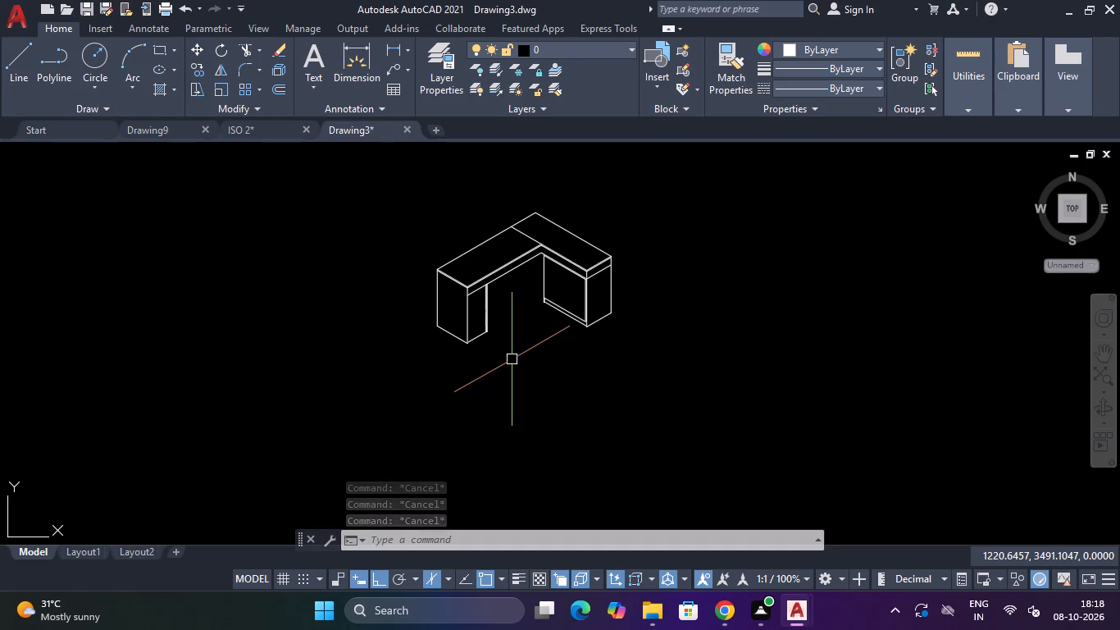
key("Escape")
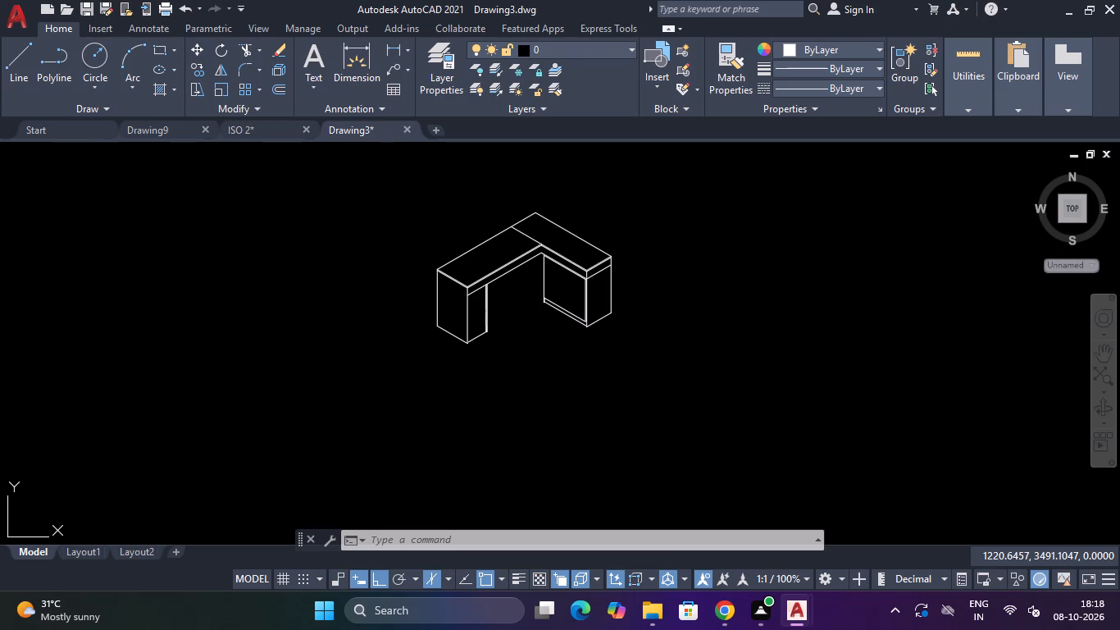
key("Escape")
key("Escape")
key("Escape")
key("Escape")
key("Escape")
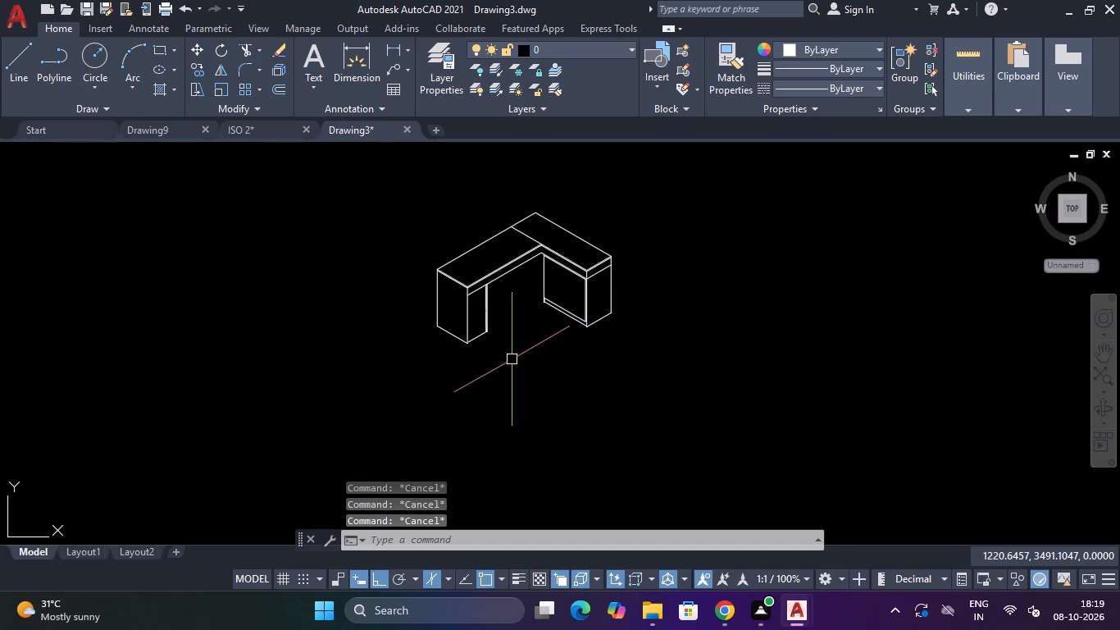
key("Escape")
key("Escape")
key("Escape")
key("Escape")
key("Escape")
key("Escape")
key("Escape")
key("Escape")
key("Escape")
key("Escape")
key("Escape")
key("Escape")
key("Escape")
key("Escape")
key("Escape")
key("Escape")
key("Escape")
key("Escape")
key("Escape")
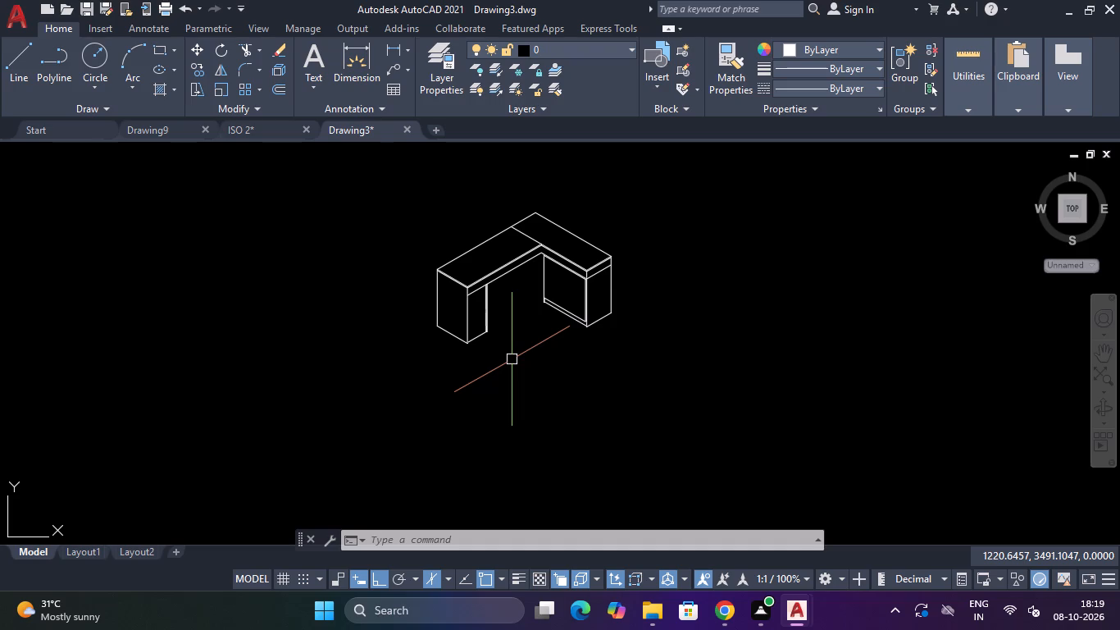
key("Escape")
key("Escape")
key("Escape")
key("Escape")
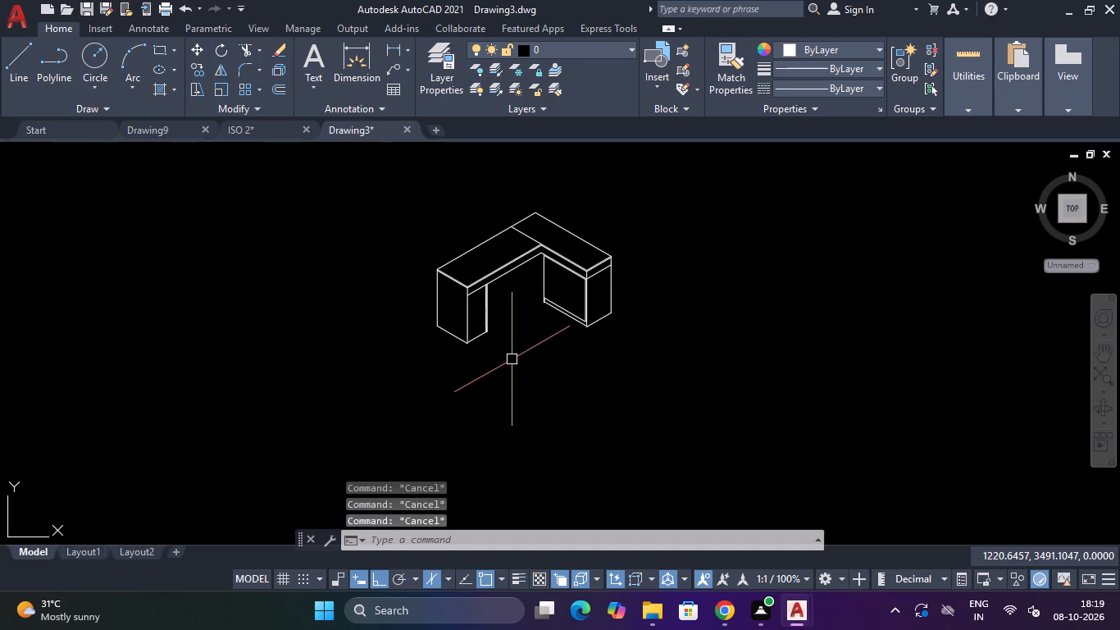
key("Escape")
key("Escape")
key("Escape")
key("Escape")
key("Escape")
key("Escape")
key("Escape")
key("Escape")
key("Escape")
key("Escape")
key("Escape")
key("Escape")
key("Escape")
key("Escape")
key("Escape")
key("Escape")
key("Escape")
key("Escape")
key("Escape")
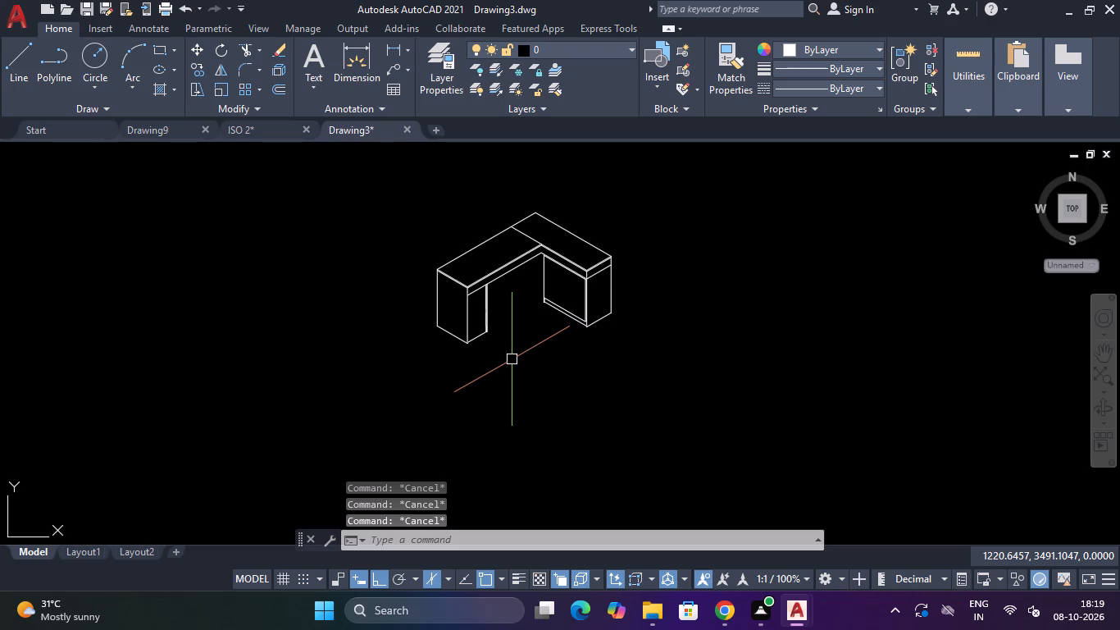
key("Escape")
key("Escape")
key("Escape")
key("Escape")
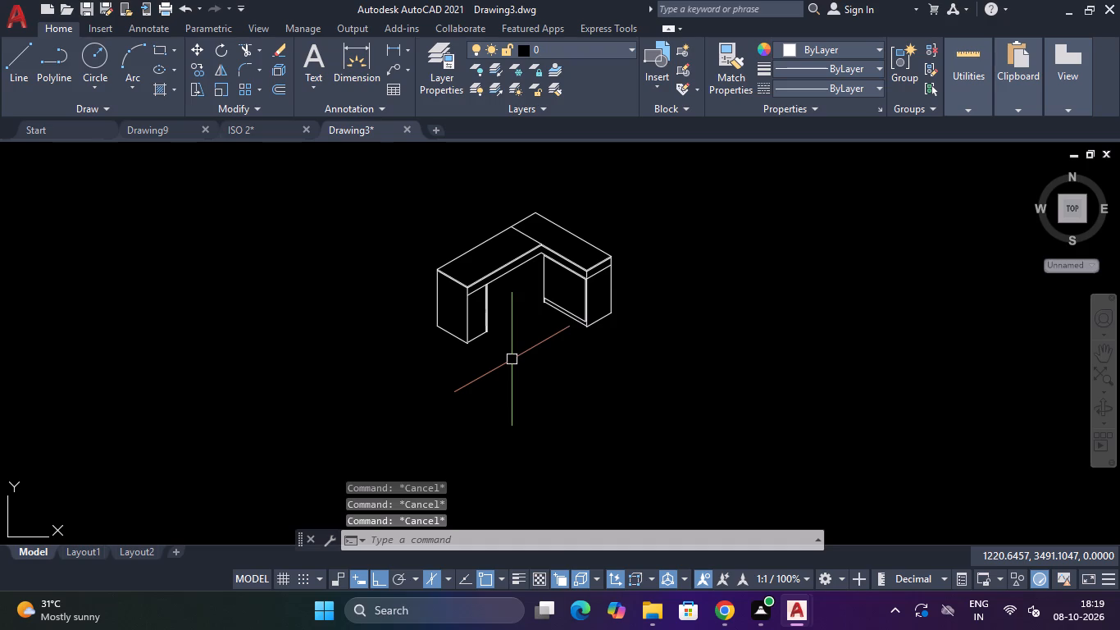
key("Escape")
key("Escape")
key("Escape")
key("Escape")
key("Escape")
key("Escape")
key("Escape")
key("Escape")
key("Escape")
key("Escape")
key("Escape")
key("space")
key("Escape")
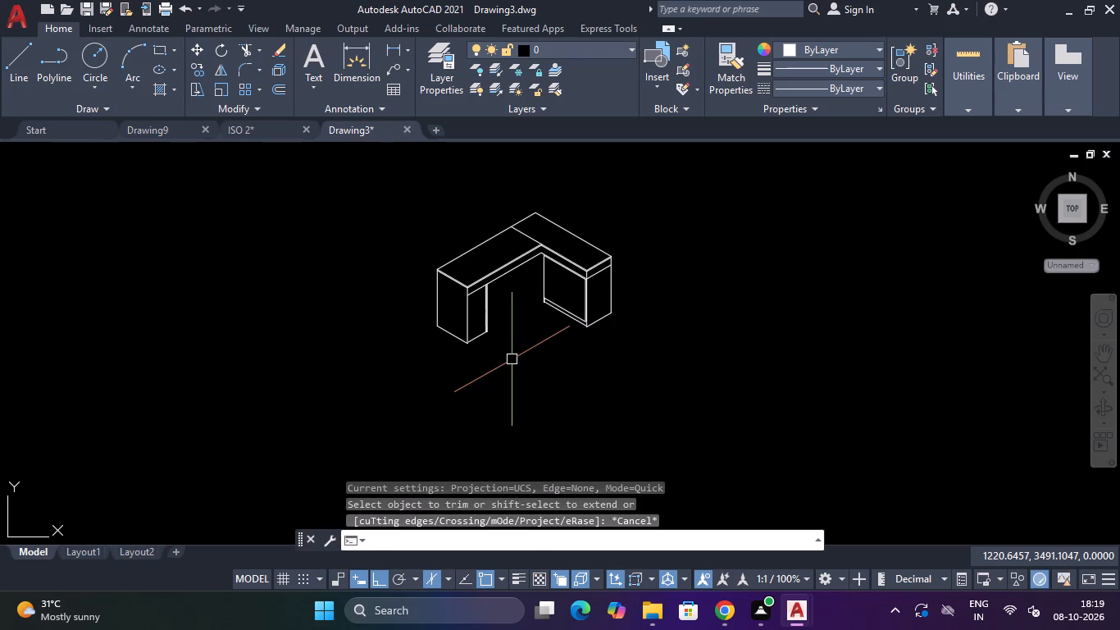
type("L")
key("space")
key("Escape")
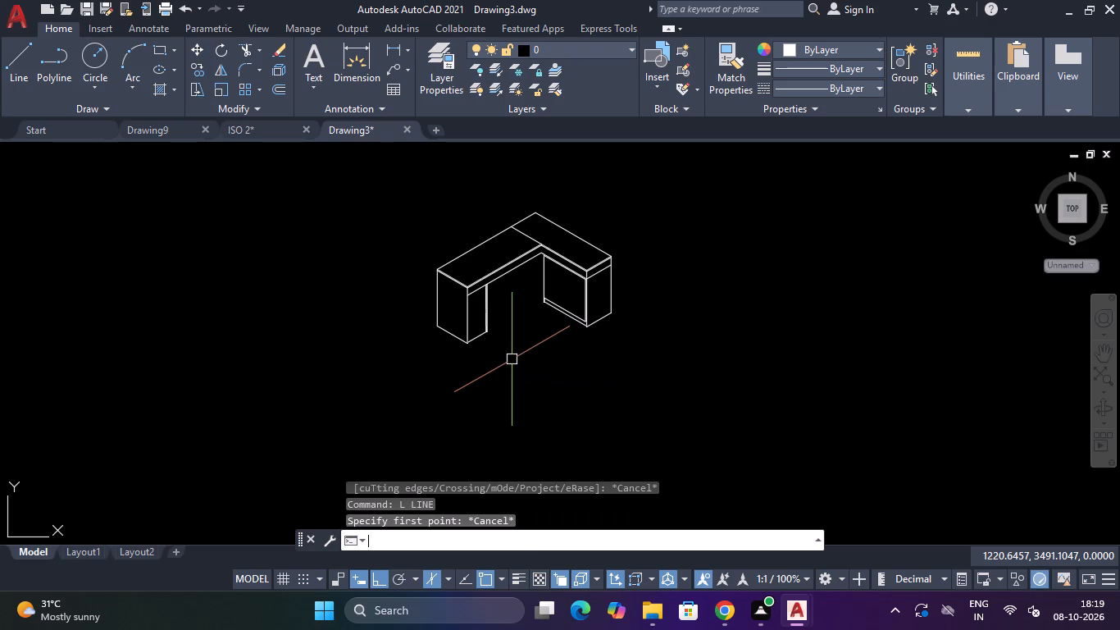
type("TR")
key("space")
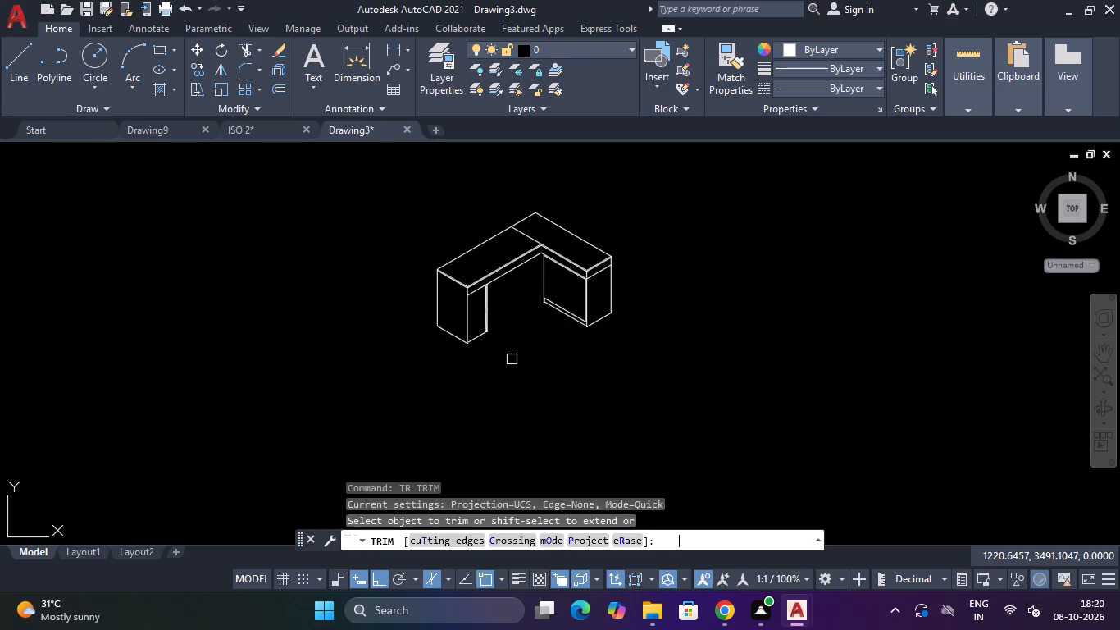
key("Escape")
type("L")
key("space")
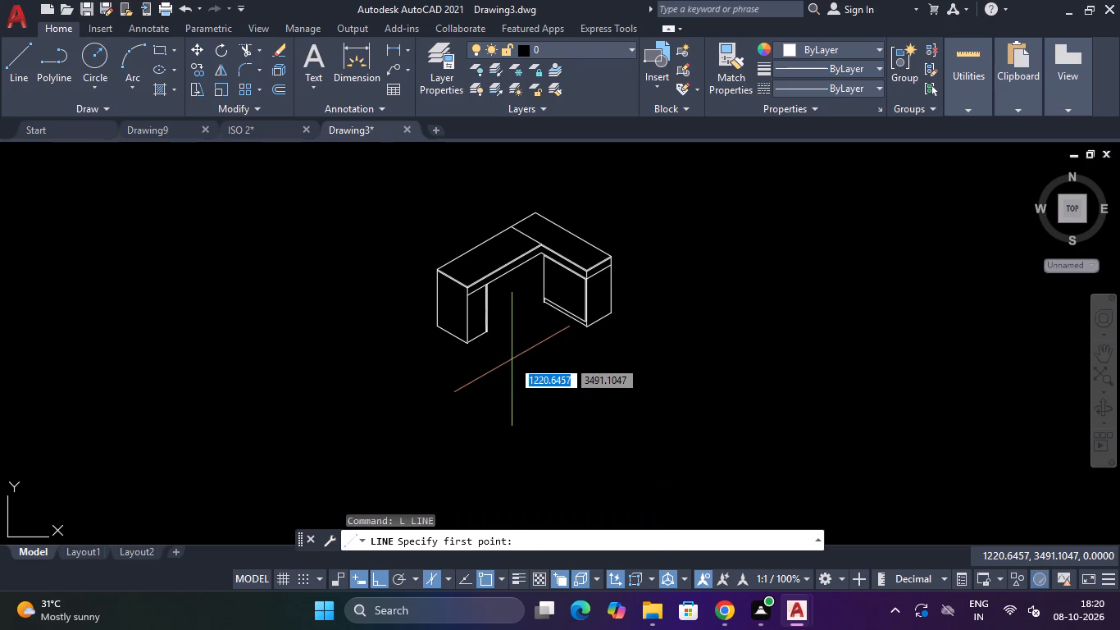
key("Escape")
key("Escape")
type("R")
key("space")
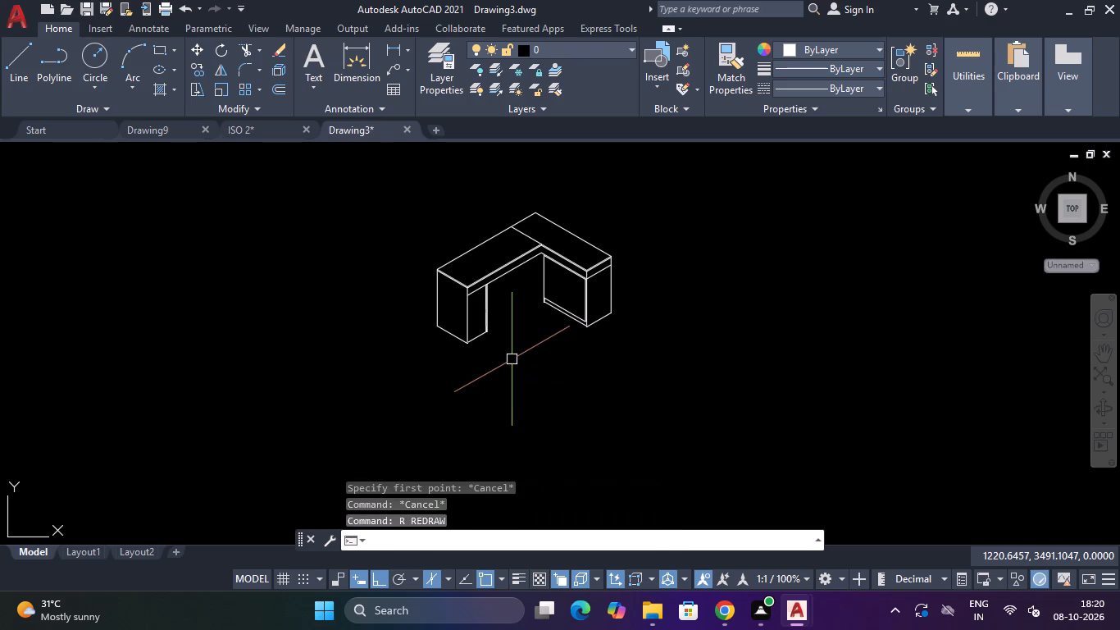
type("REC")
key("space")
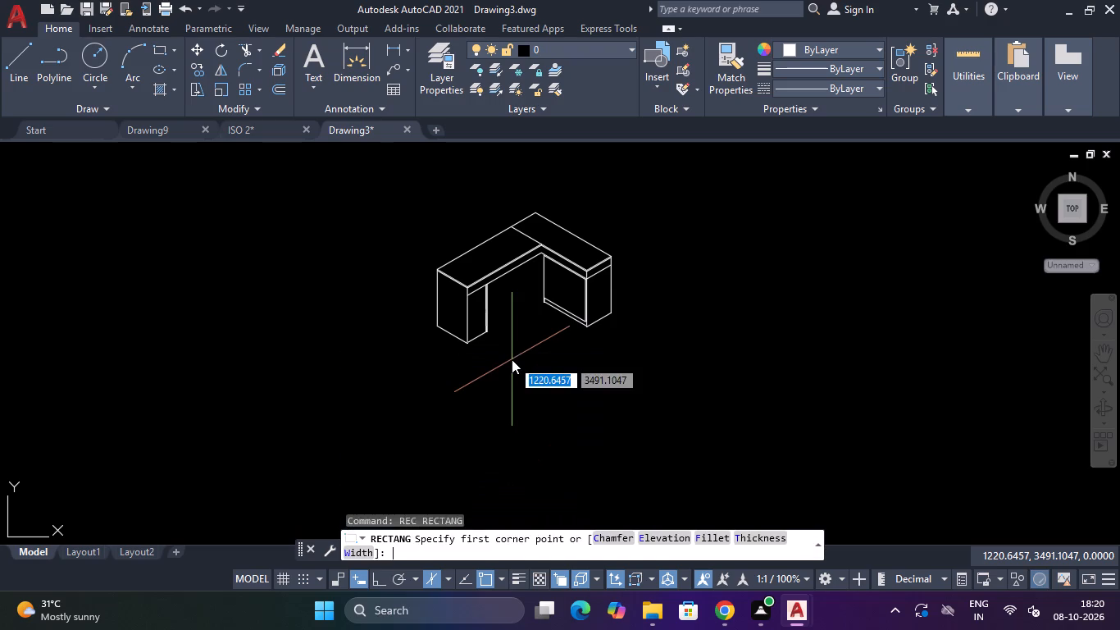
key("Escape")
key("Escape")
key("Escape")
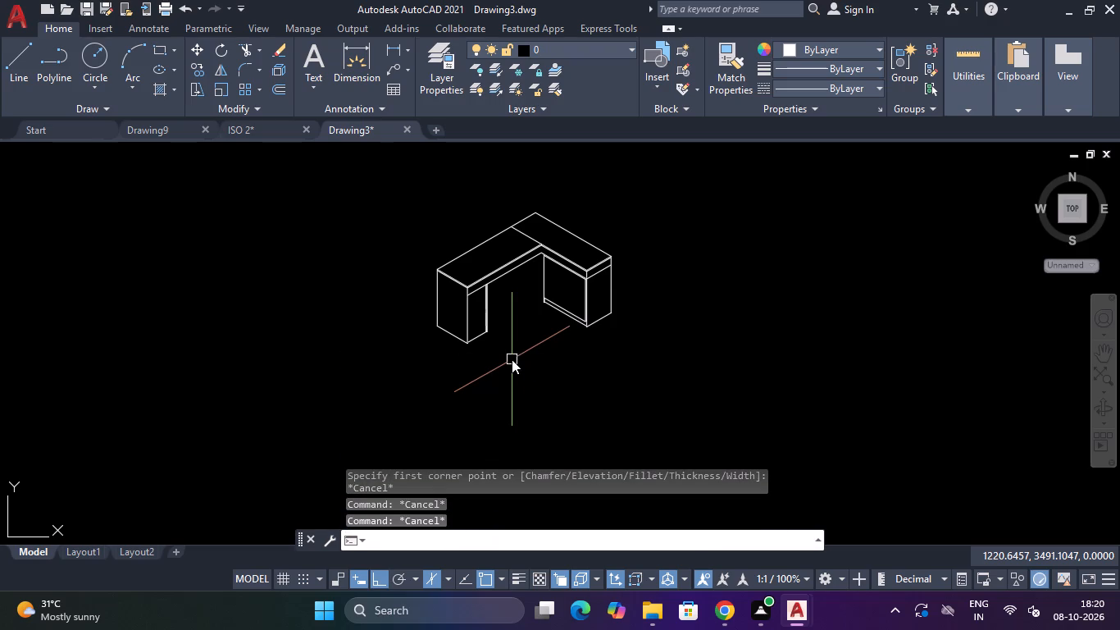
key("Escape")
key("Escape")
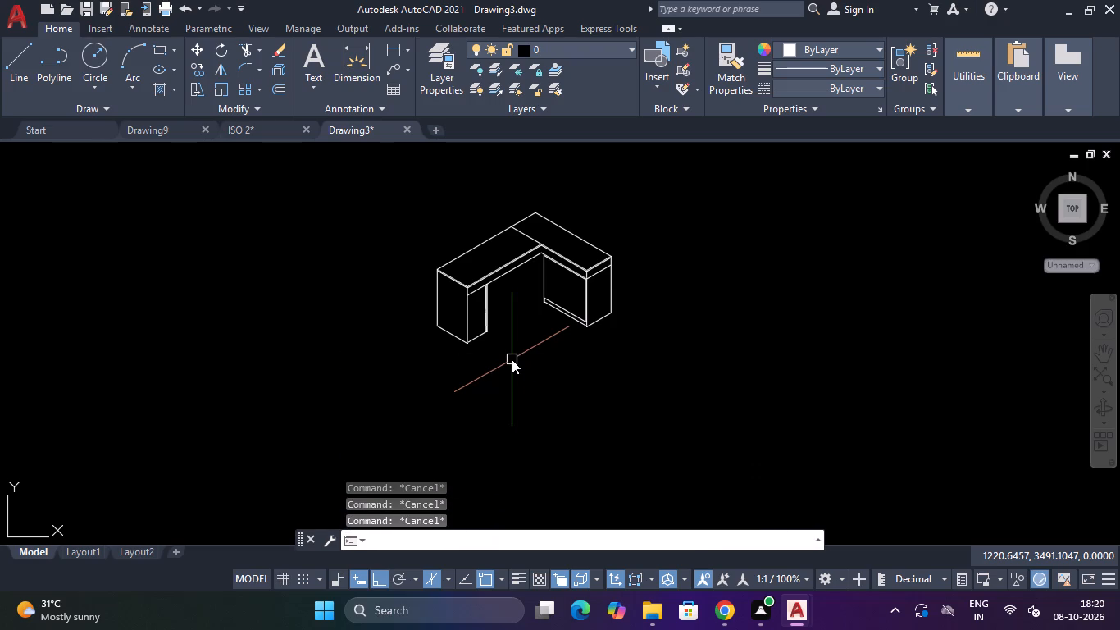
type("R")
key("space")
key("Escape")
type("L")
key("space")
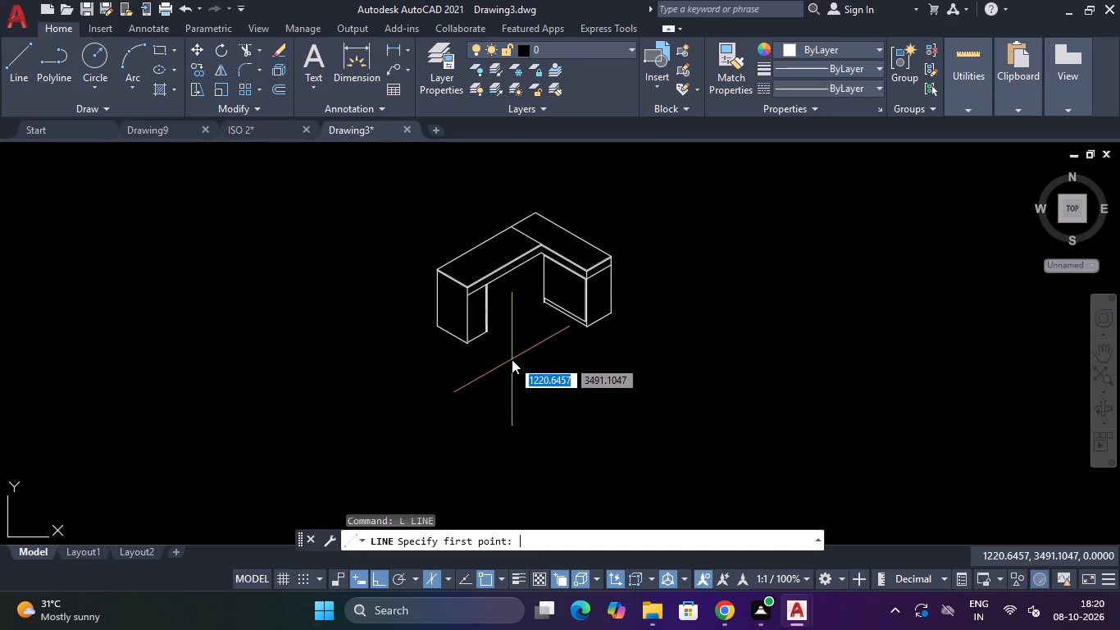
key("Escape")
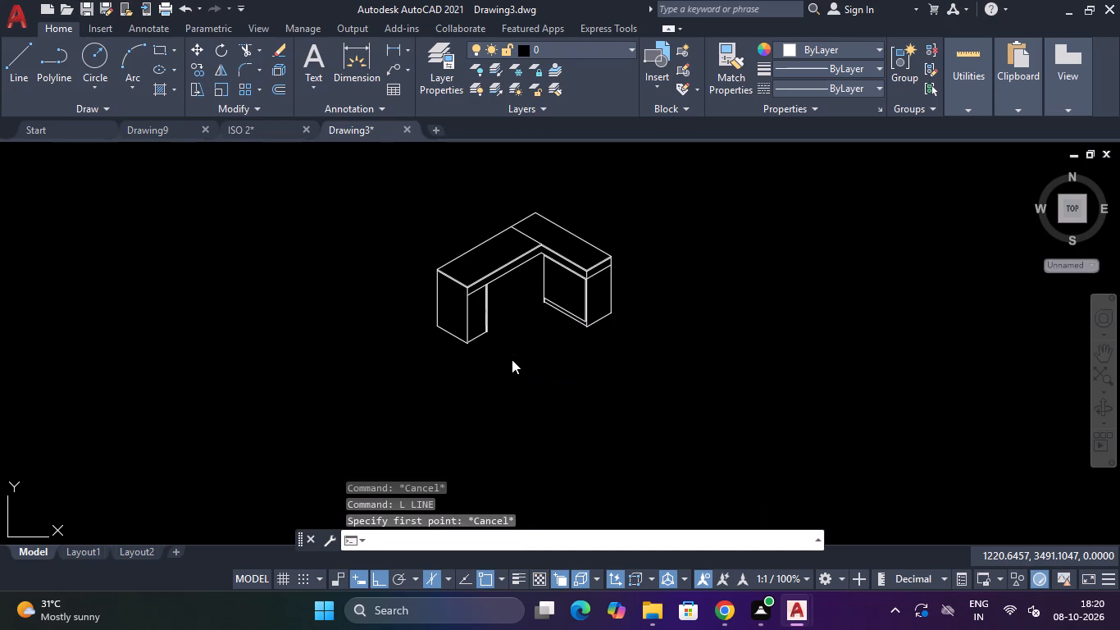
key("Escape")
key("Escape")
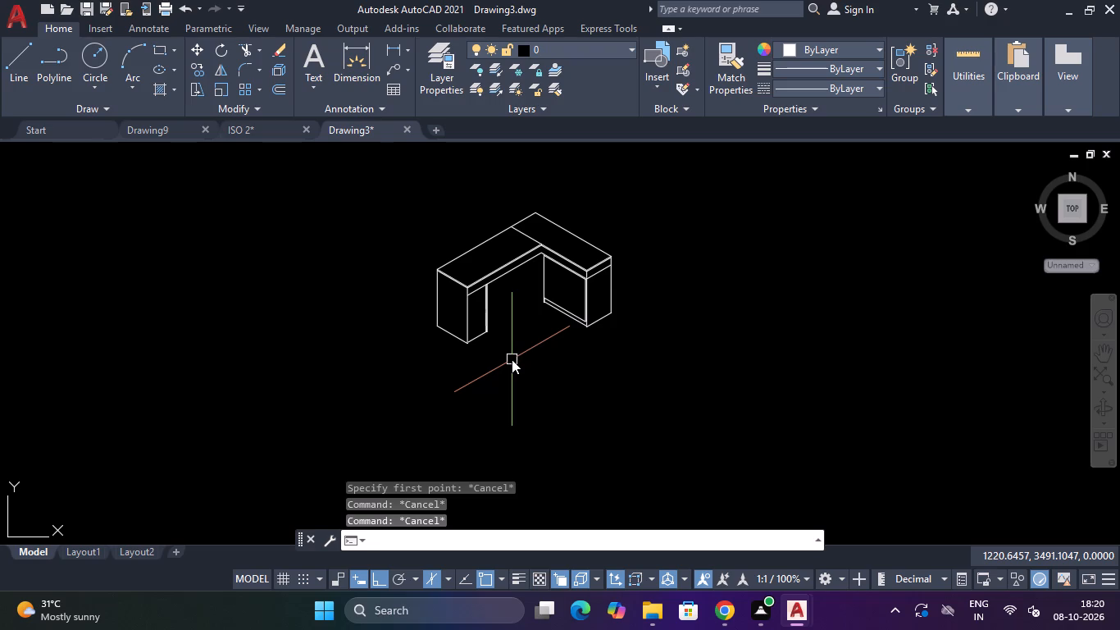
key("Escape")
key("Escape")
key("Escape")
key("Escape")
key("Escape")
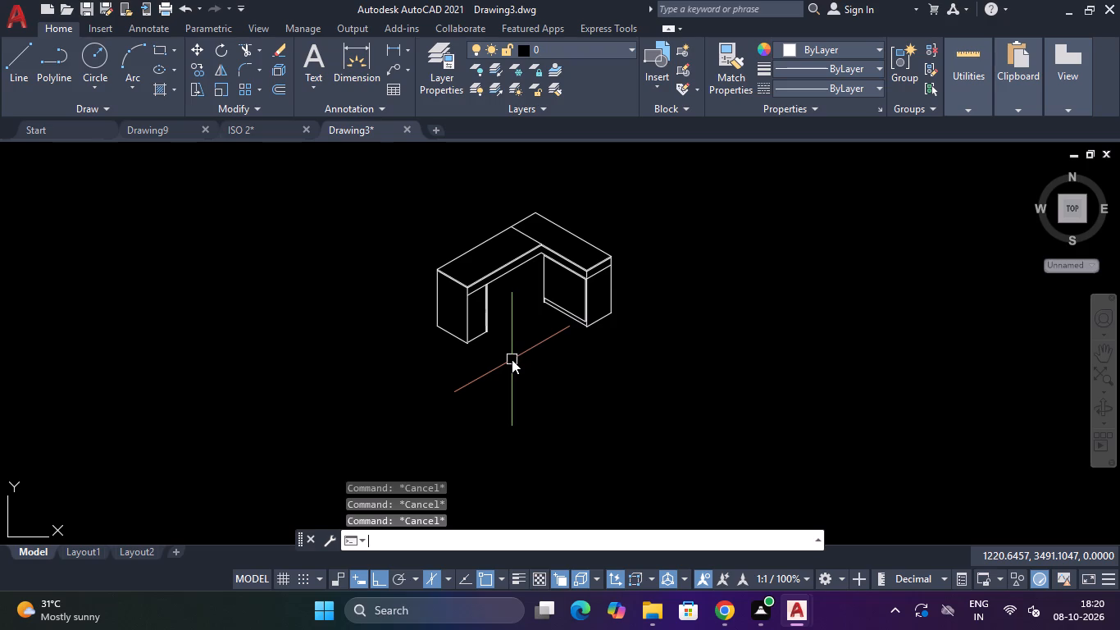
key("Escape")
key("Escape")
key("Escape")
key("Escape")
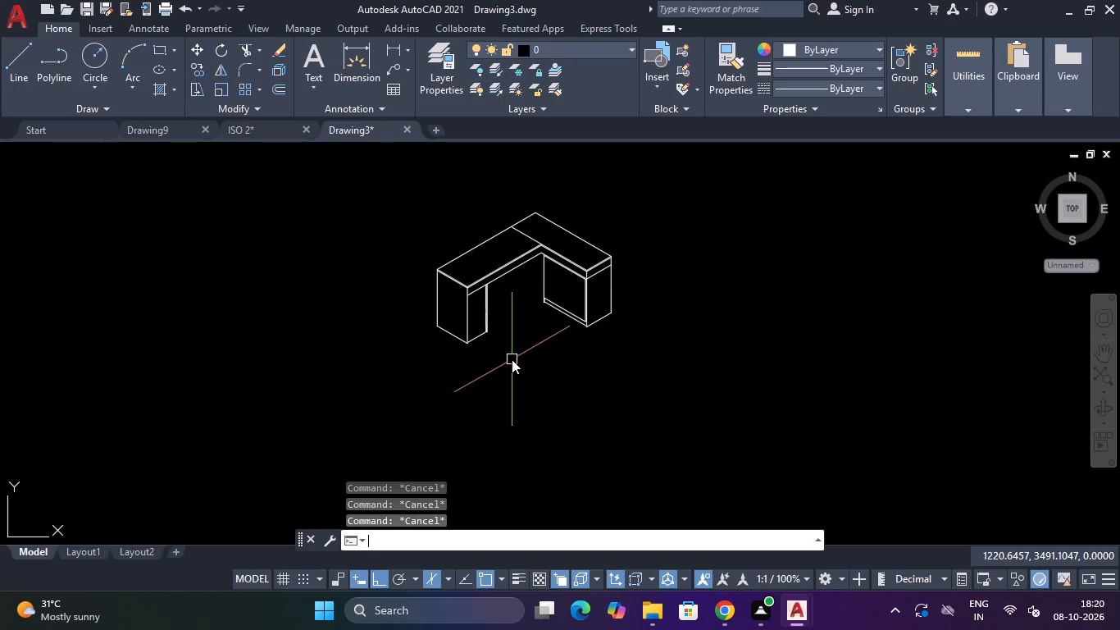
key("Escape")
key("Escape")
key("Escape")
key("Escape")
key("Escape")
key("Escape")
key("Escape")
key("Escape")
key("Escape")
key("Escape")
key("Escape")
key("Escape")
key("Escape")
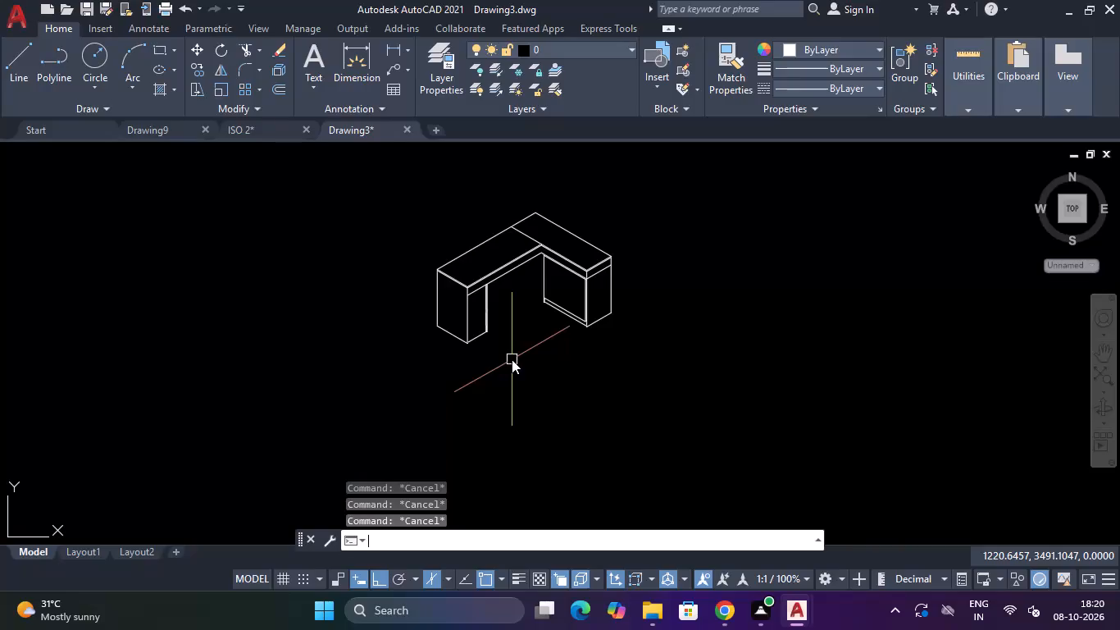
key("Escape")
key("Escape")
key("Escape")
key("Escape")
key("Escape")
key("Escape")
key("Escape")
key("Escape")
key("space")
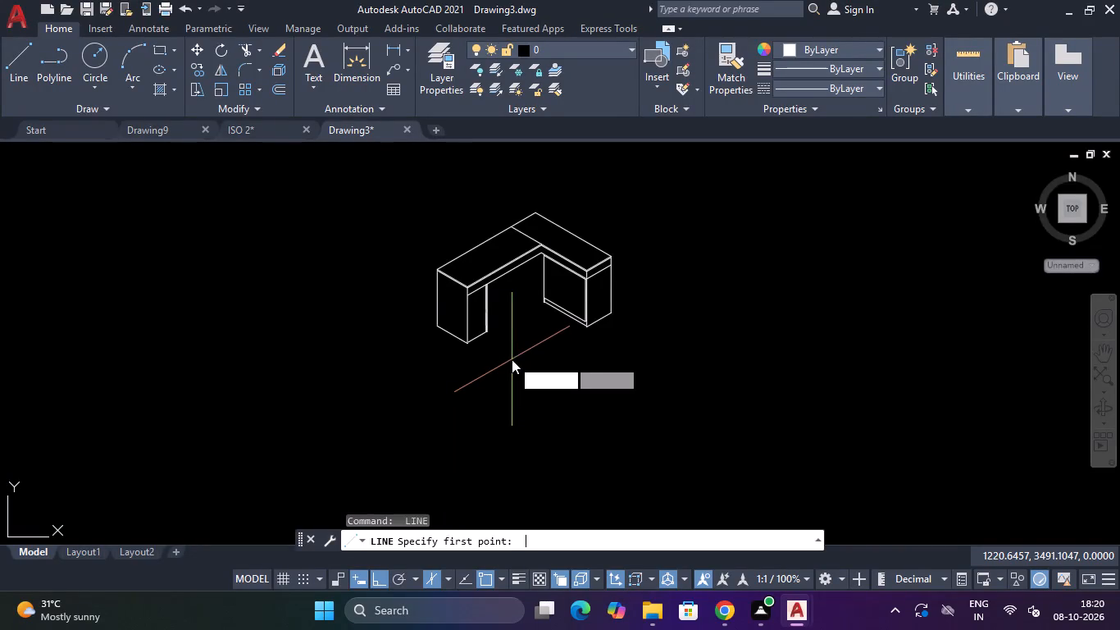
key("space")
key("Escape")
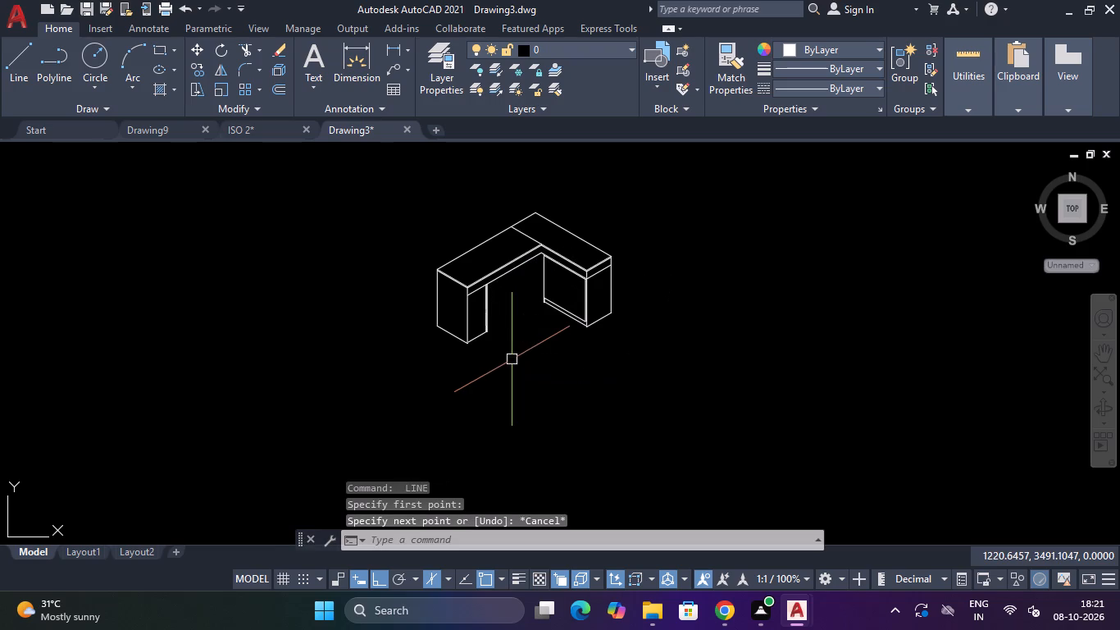
Inspect the isometric desk's top, apron, end panels and leg bases for lines that still need cleaning up.
scroll(498, 298, "up", 4)
scroll(498, 298, "down", 3)
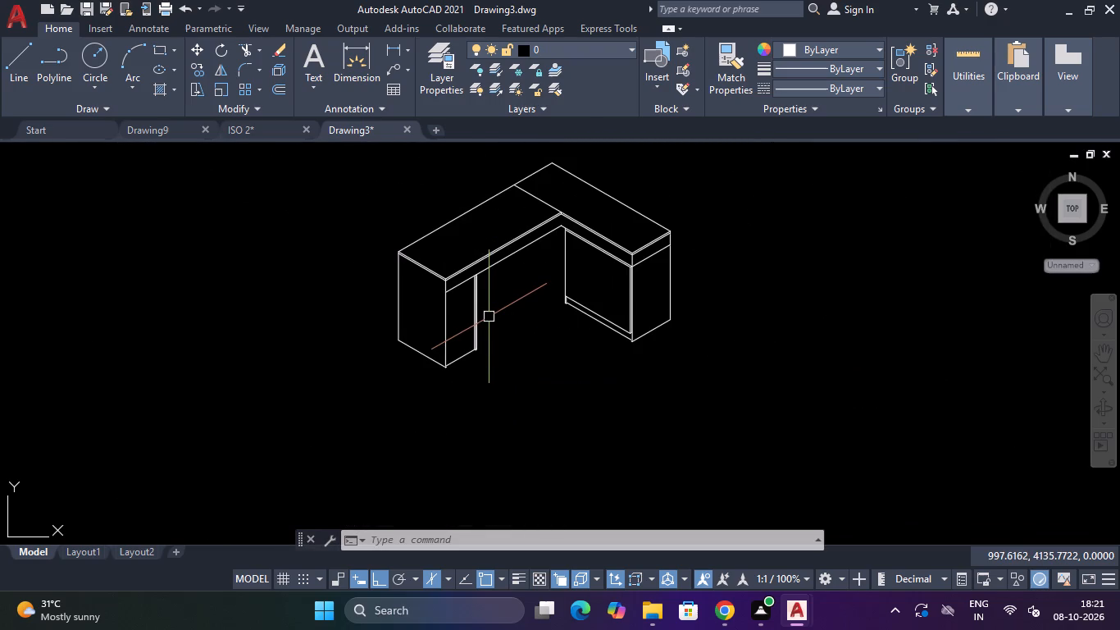
key("Escape")
key("Escape")
scroll(489, 317, "down", 2)
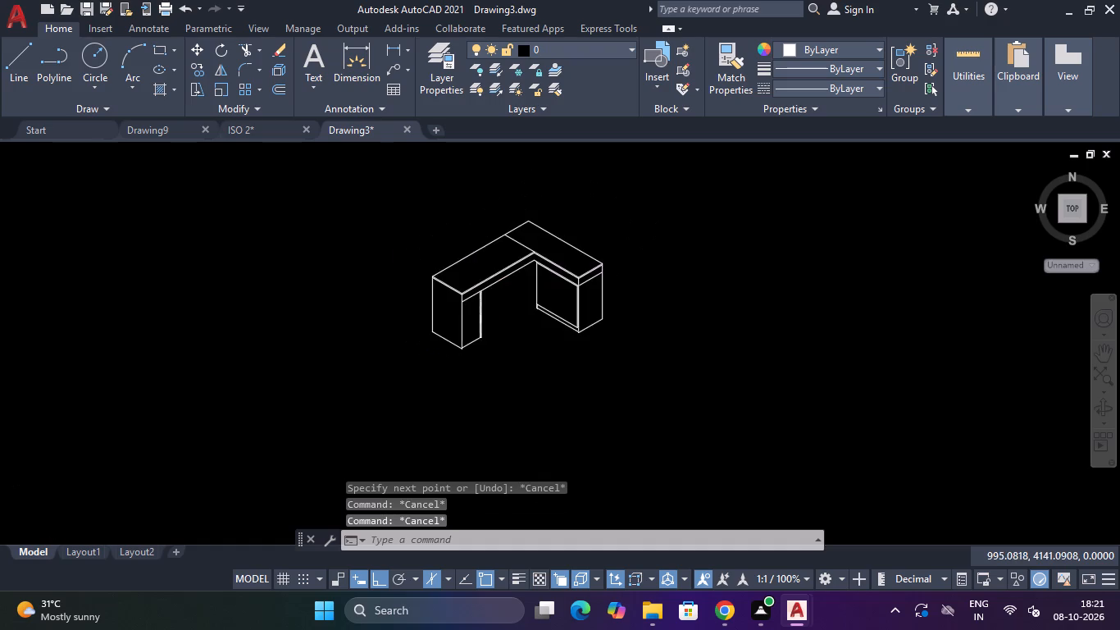
scroll(489, 317, "up", 3)
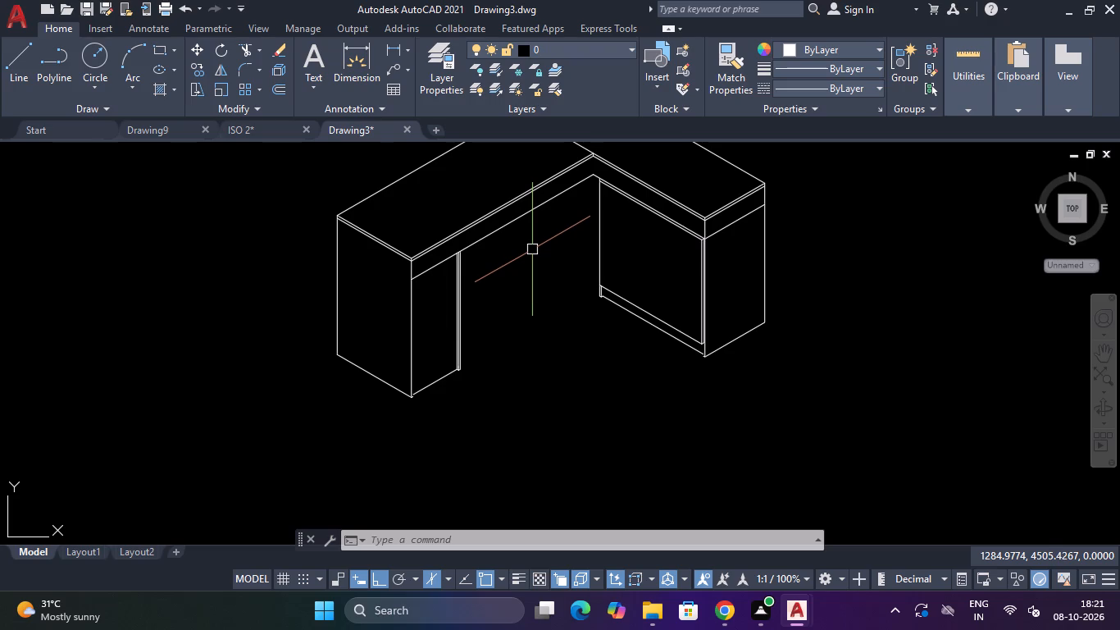
scroll(532, 249, "down", 1)
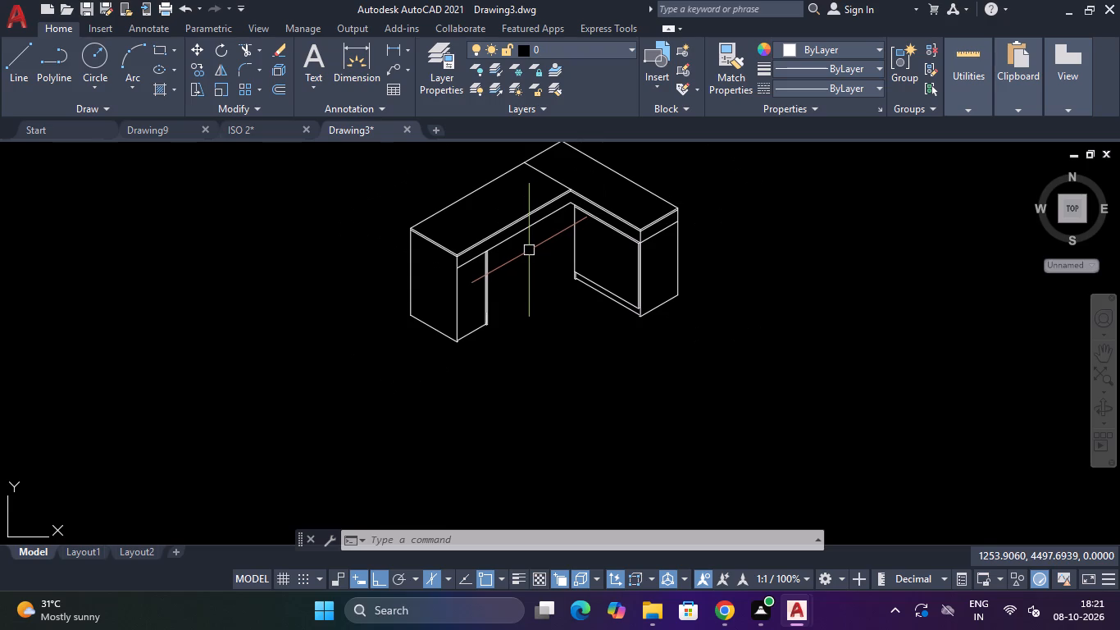
scroll(529, 250, "down", 2)
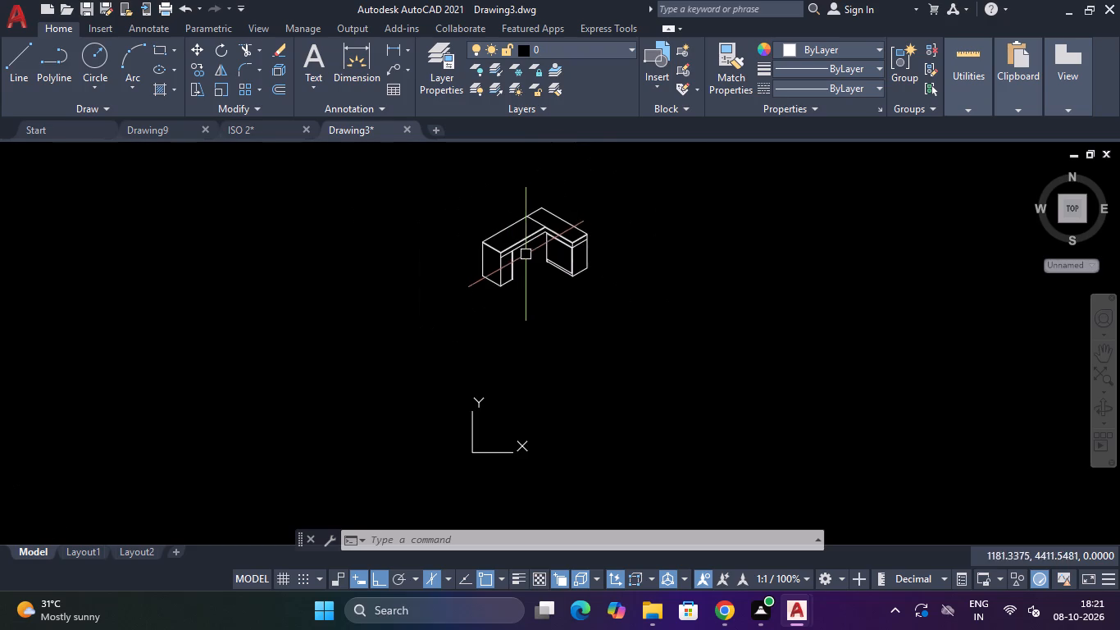
scroll(525, 258, "up", 2)
scroll(523, 269, "down", 2)
scroll(523, 280, "up", 2)
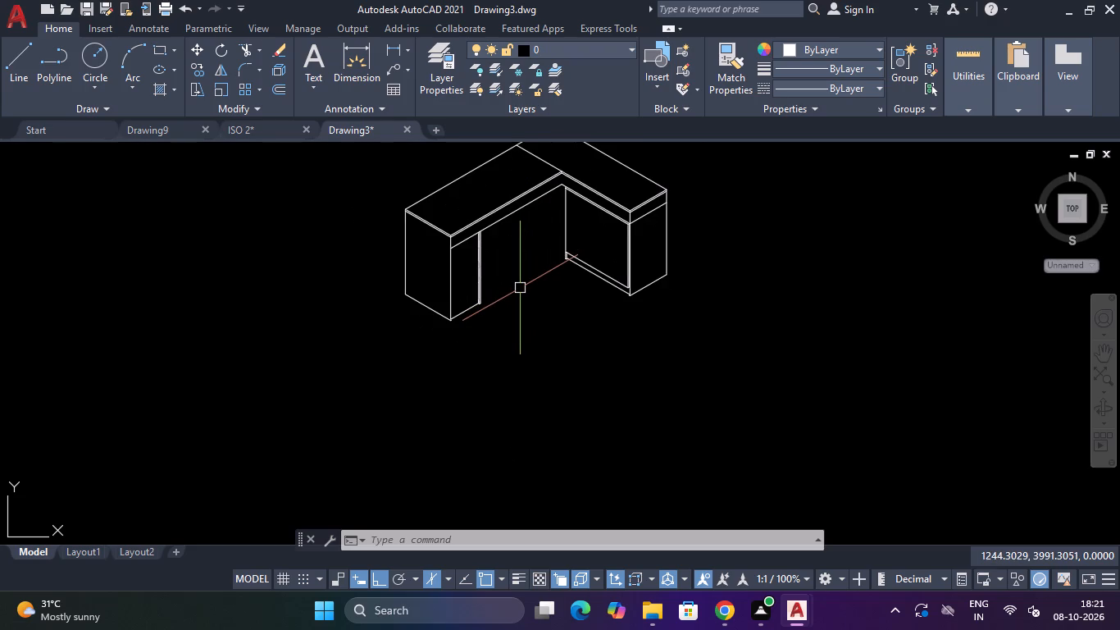
scroll(520, 288, "down", 3)
scroll(520, 288, "up", 2)
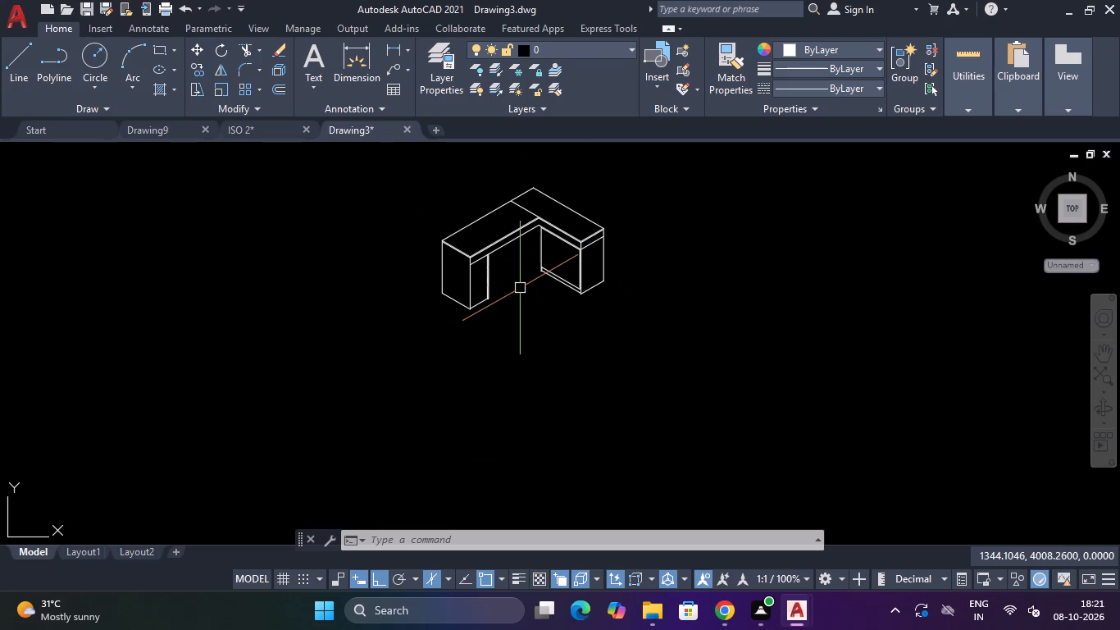
scroll(520, 288, "down", 1)
scroll(520, 288, "up", 1)
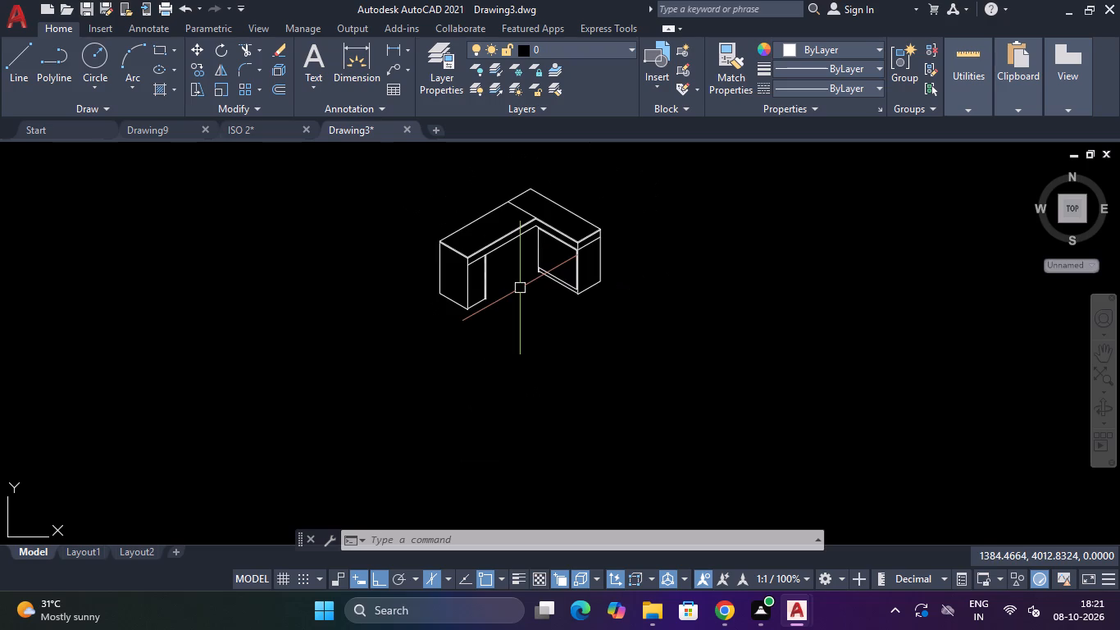
scroll(520, 288, "down", 2)
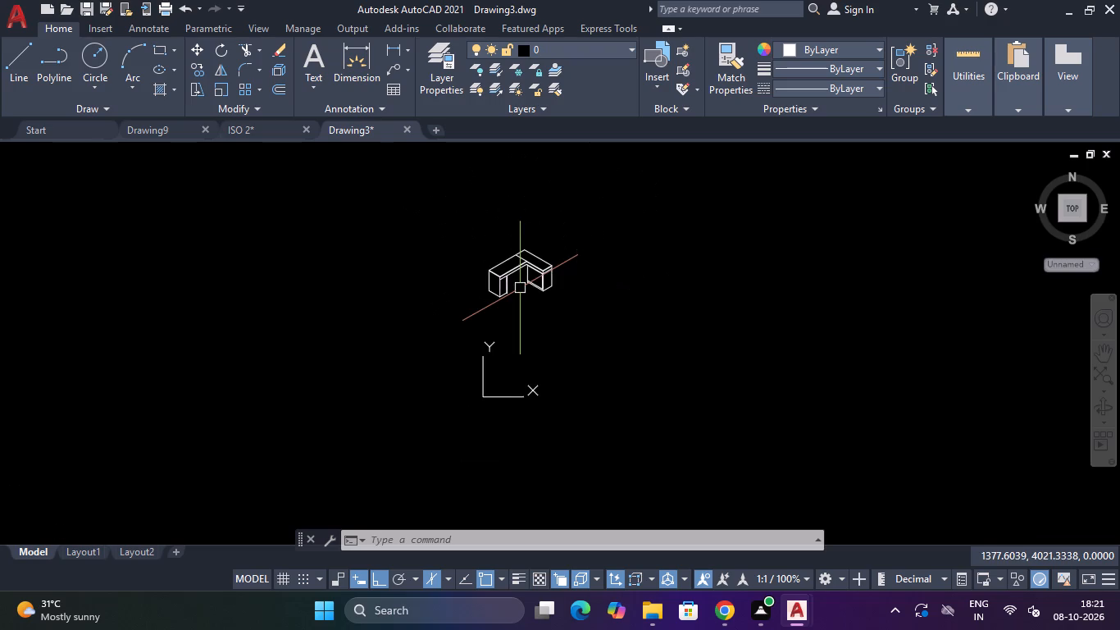
scroll(520, 288, "up", 2)
scroll(520, 288, "down", 2)
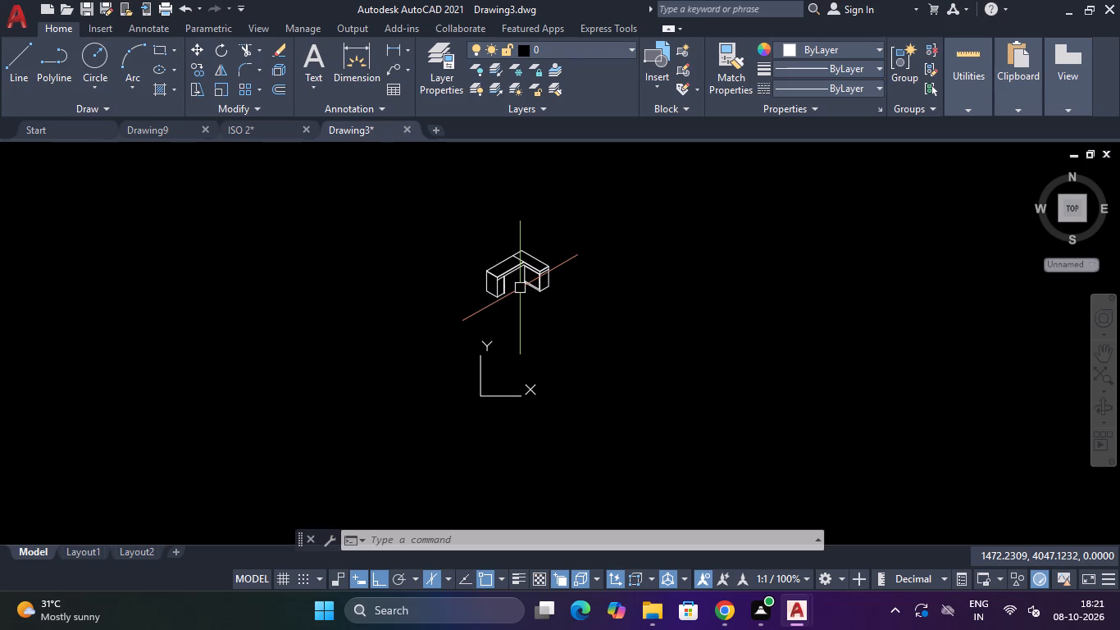
scroll(520, 288, "up", 2)
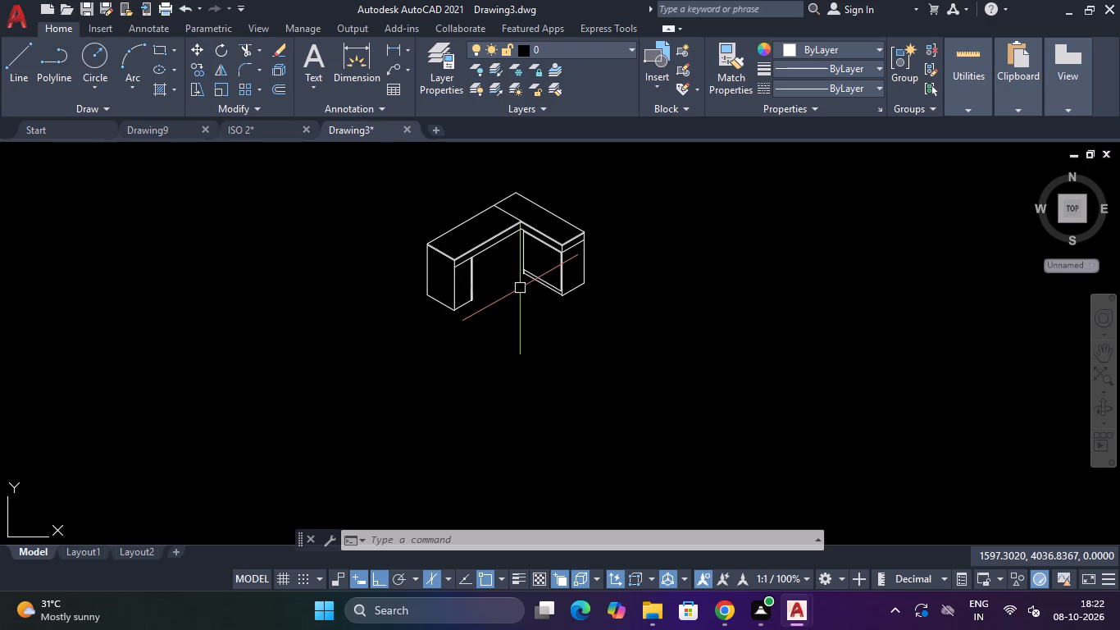
scroll(520, 288, "down", 1)
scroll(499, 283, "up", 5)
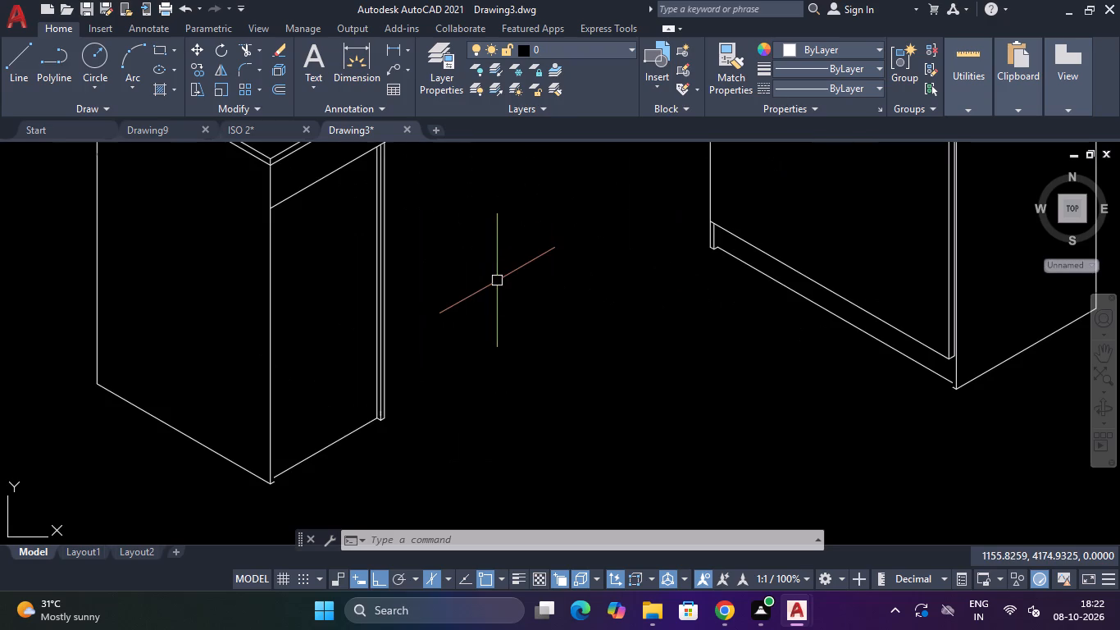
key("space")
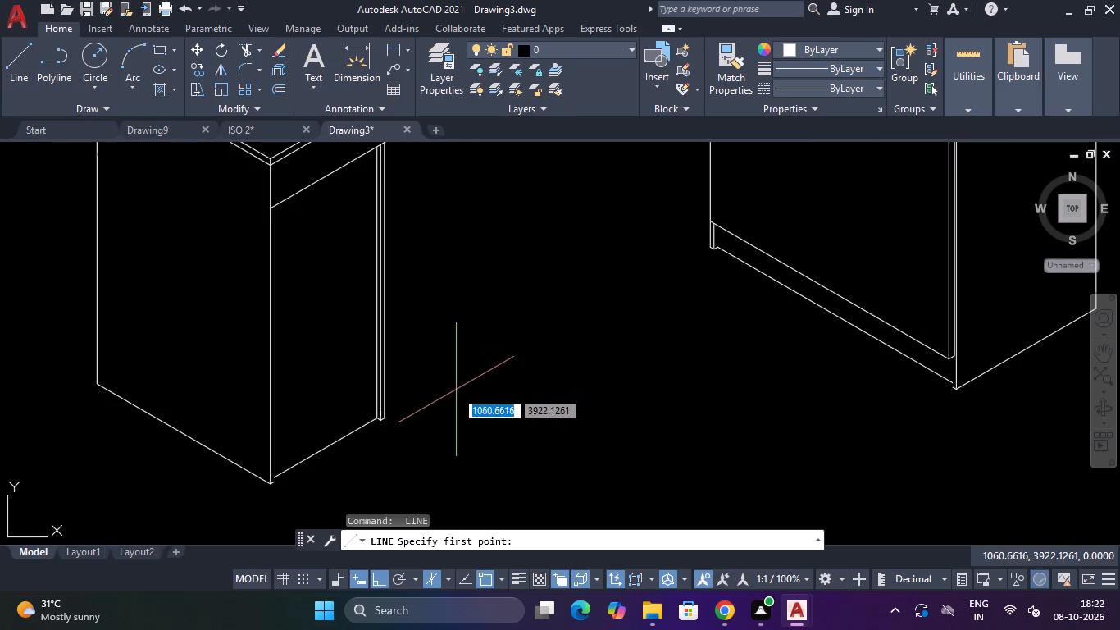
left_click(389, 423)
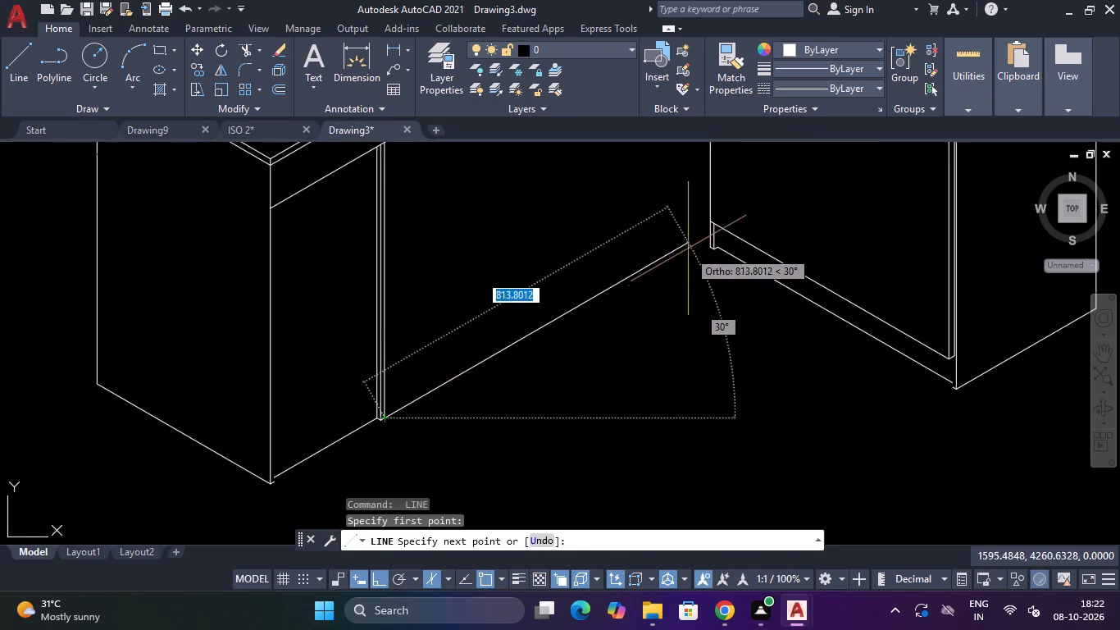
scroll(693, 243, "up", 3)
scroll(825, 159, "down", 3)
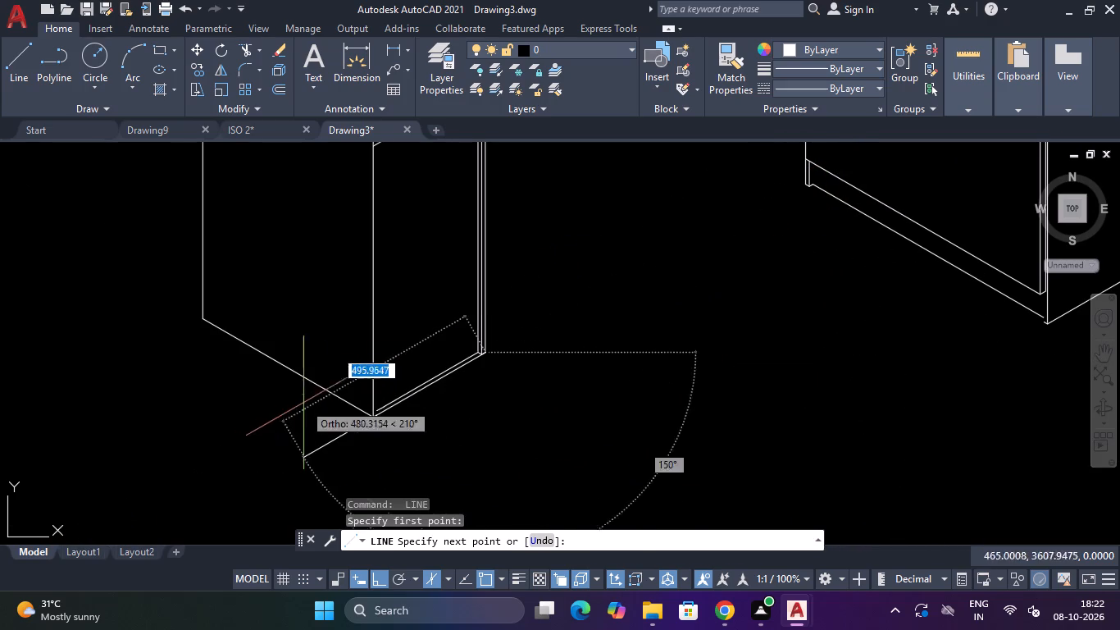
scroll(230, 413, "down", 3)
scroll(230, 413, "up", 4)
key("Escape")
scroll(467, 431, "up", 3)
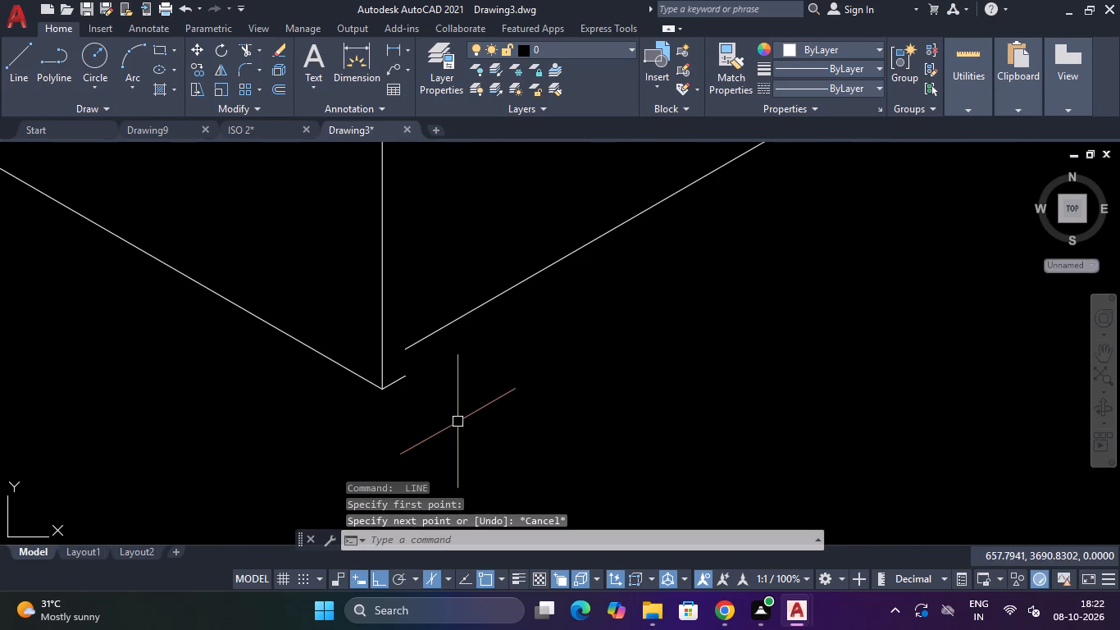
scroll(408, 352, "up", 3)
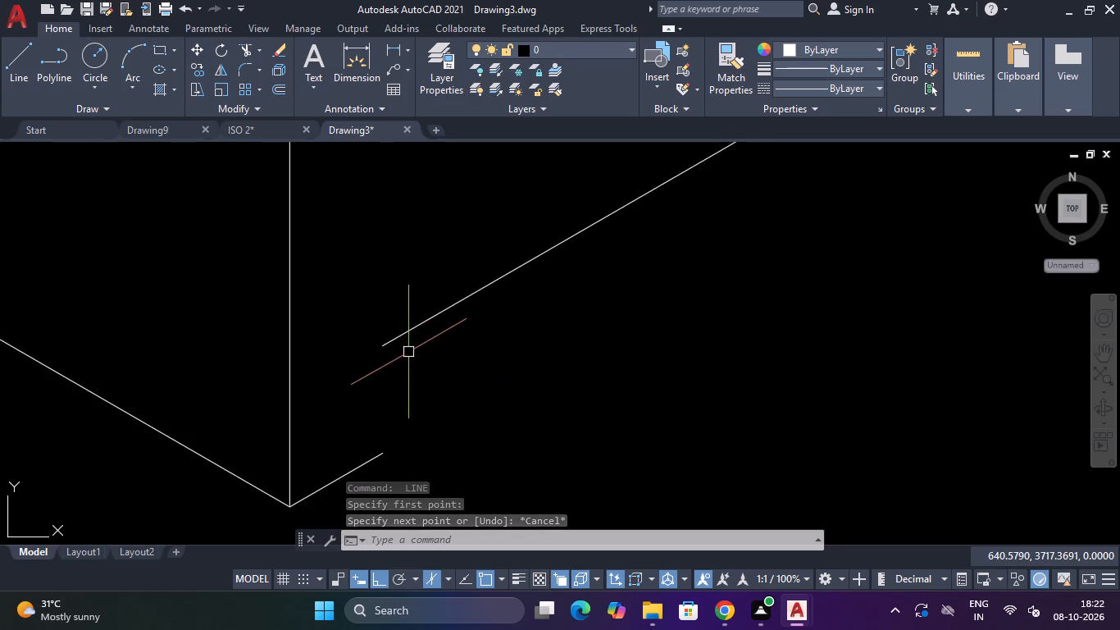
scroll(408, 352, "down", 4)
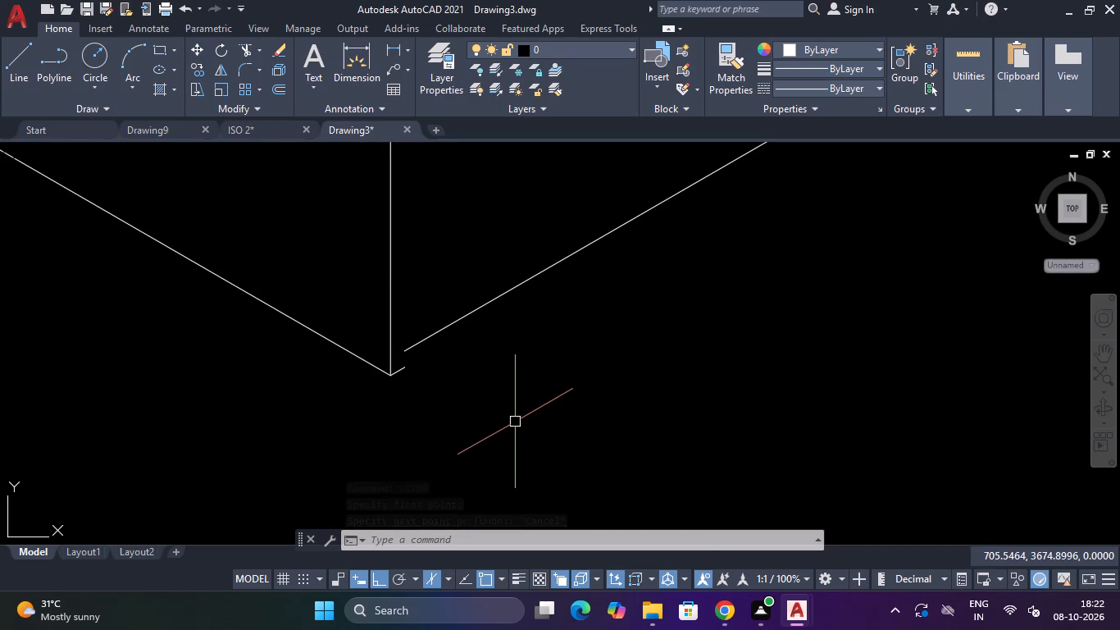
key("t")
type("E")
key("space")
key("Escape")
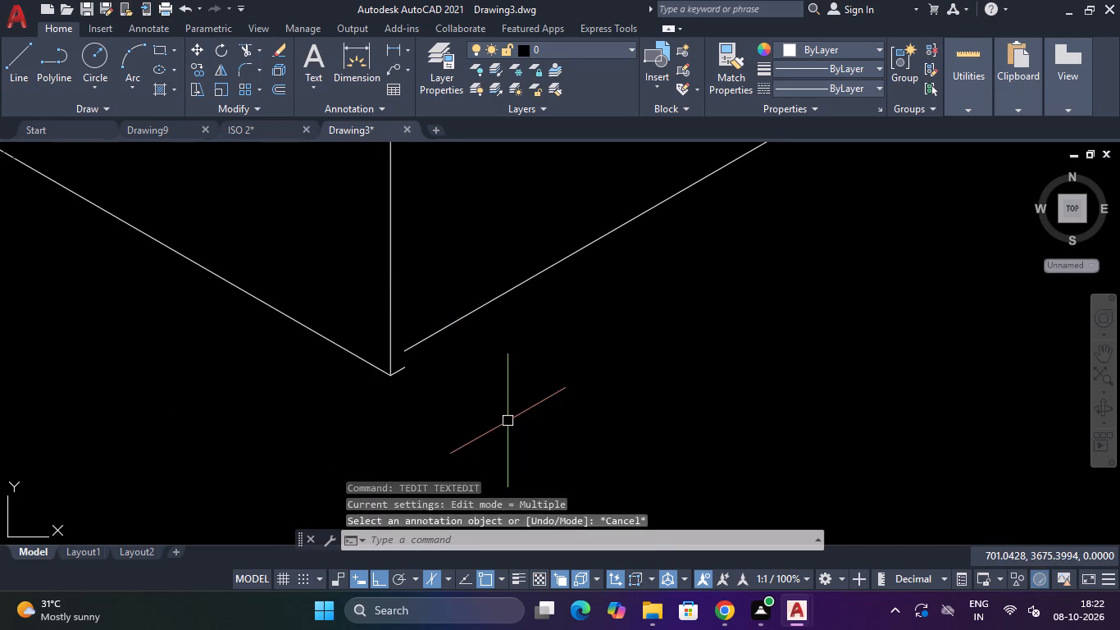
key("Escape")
Extend the long leg end support's upper bottom line to the vertical edge at its near bottom corner, closing the small gap.
type("TR")
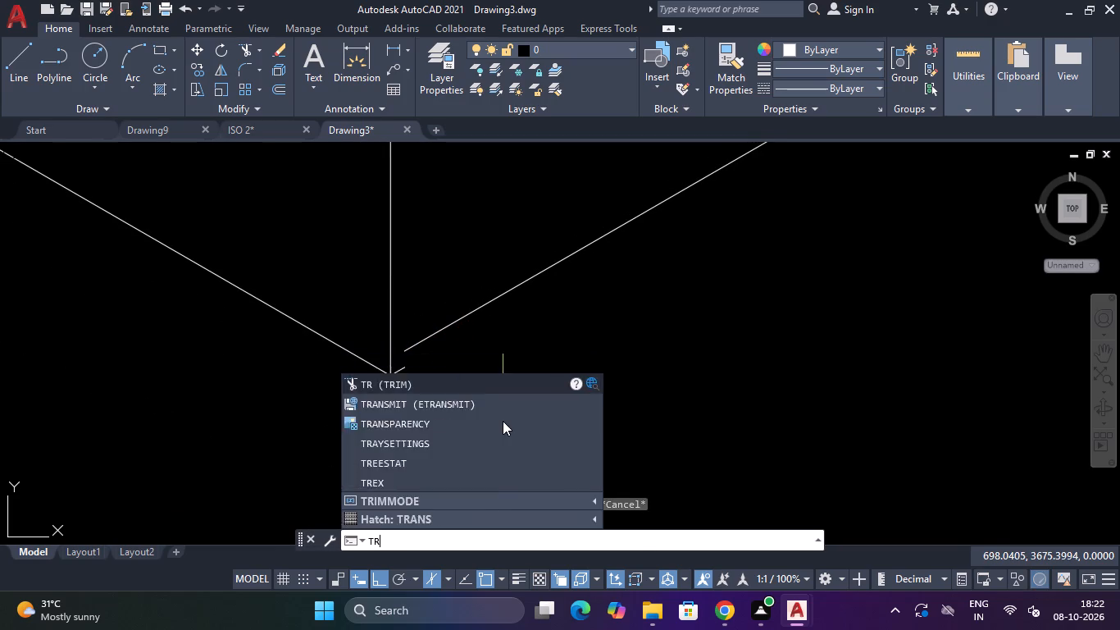
key("space")
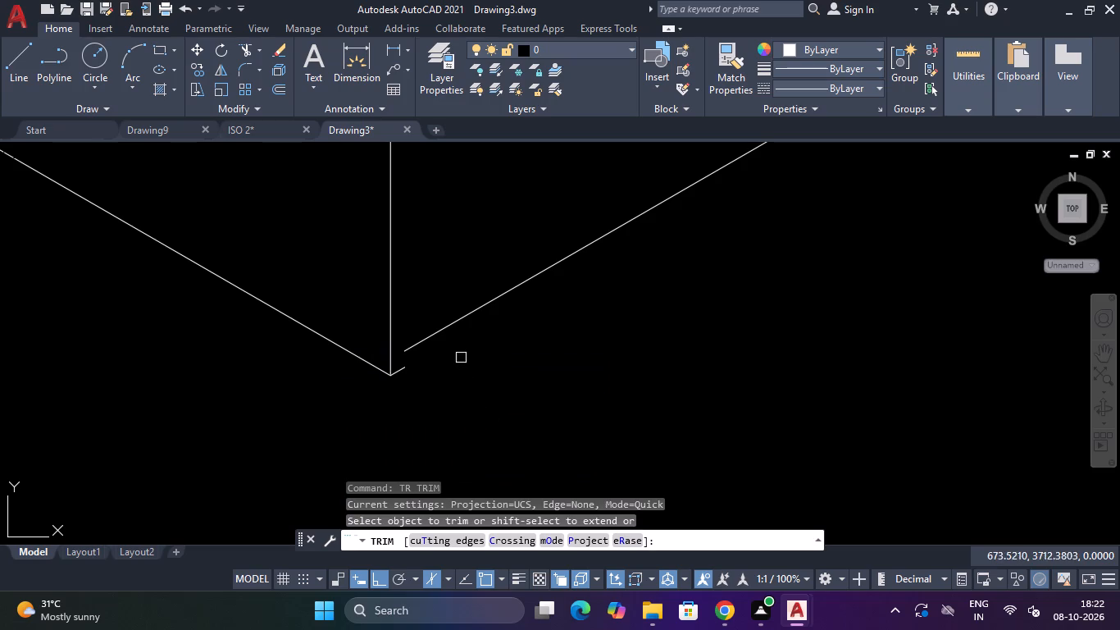
left_click(435, 339, "shift")
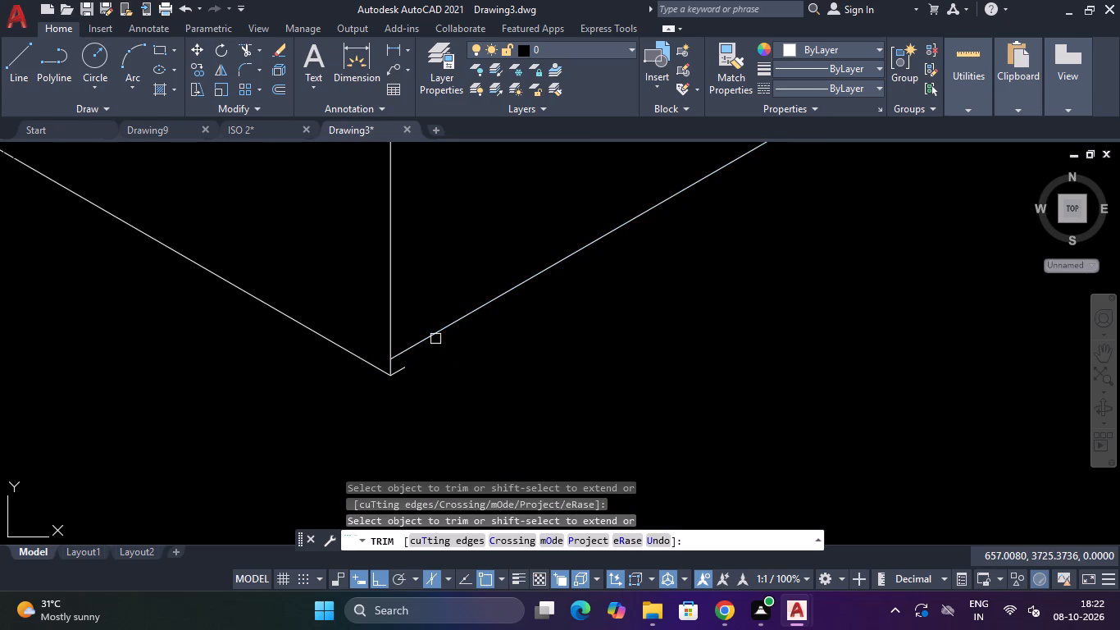
scroll(435, 339, "down", 4)
key("Escape")
key("Escape")
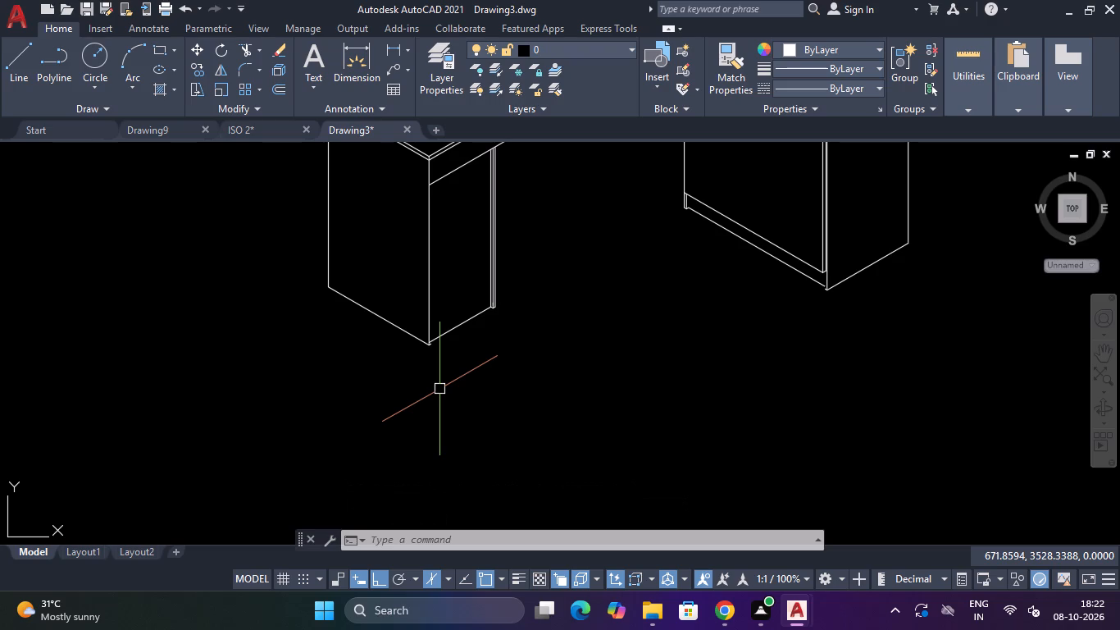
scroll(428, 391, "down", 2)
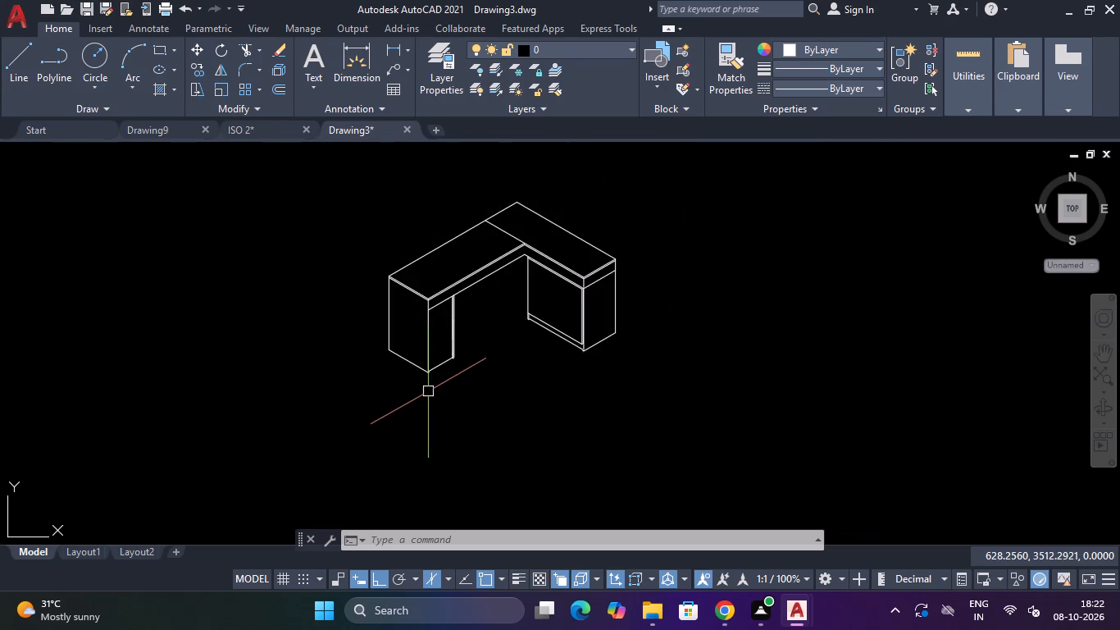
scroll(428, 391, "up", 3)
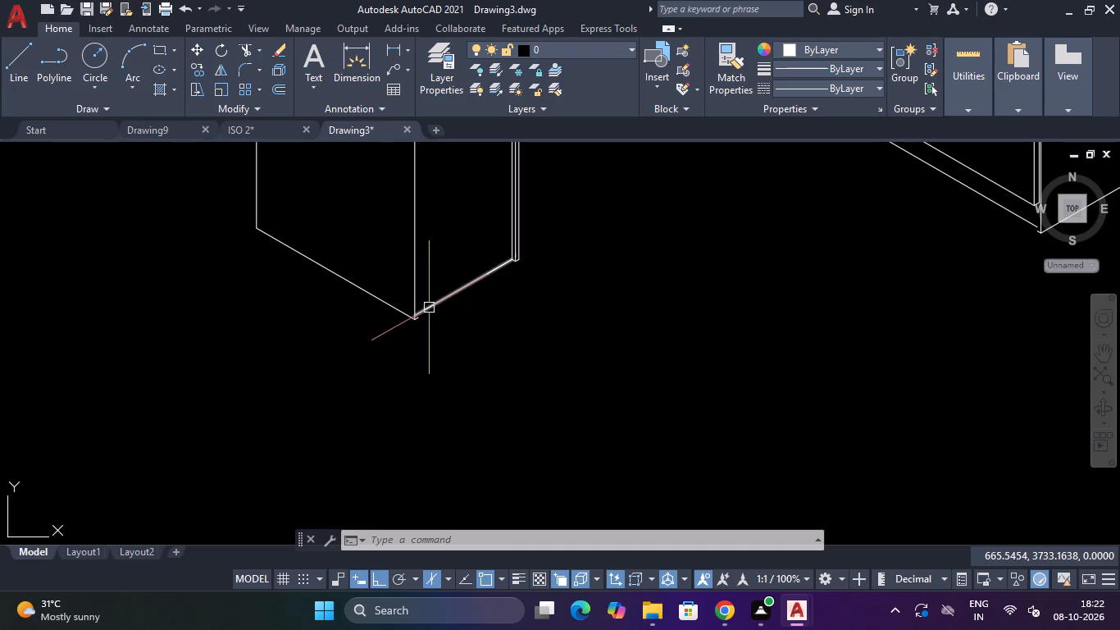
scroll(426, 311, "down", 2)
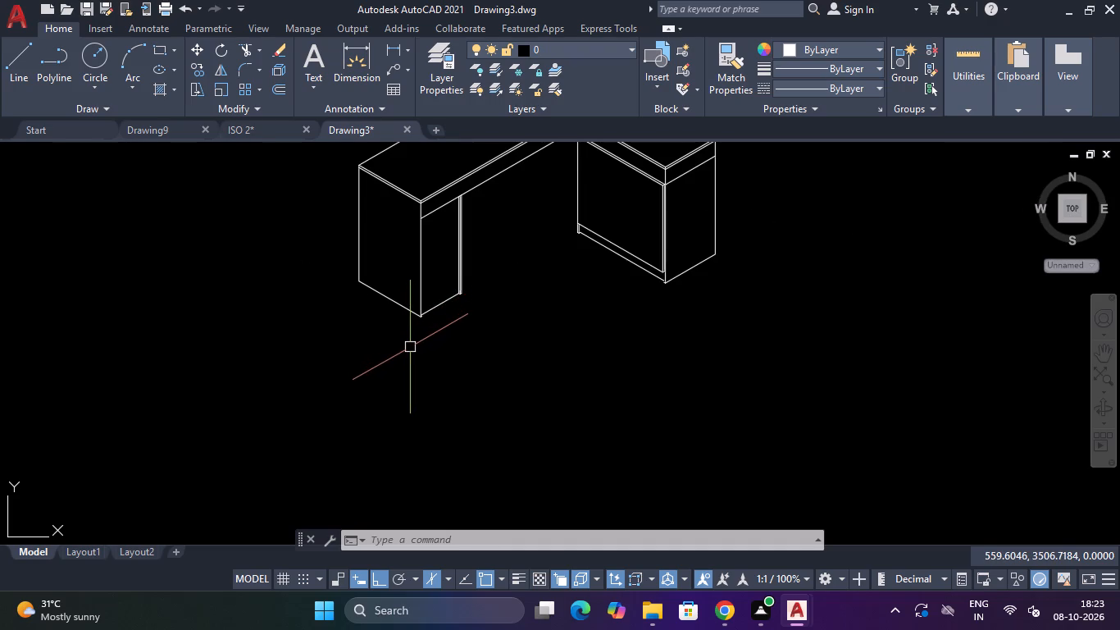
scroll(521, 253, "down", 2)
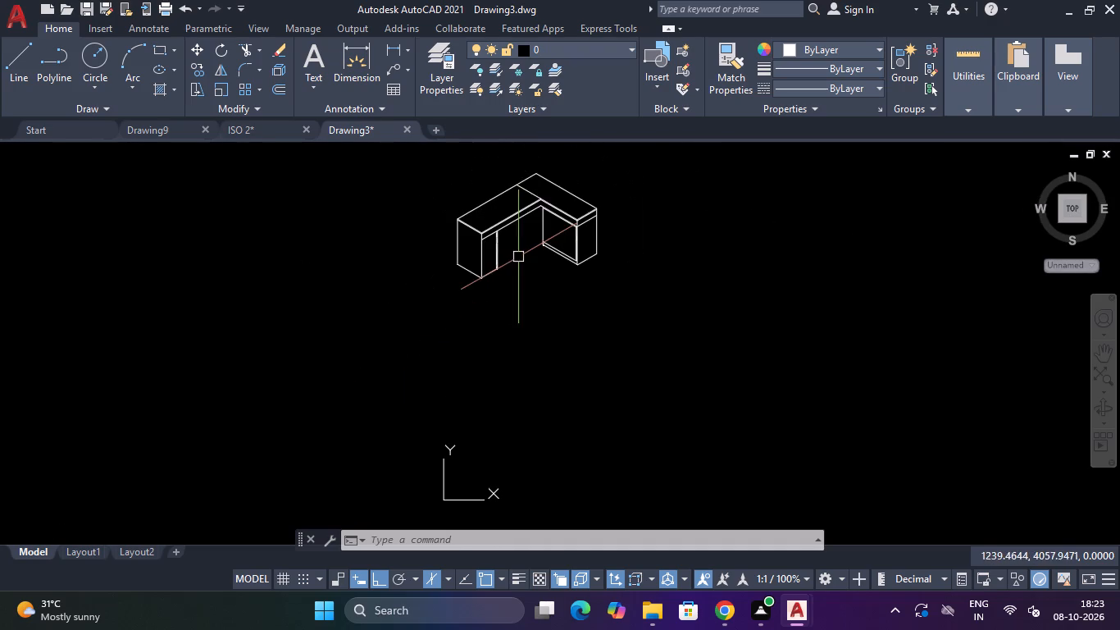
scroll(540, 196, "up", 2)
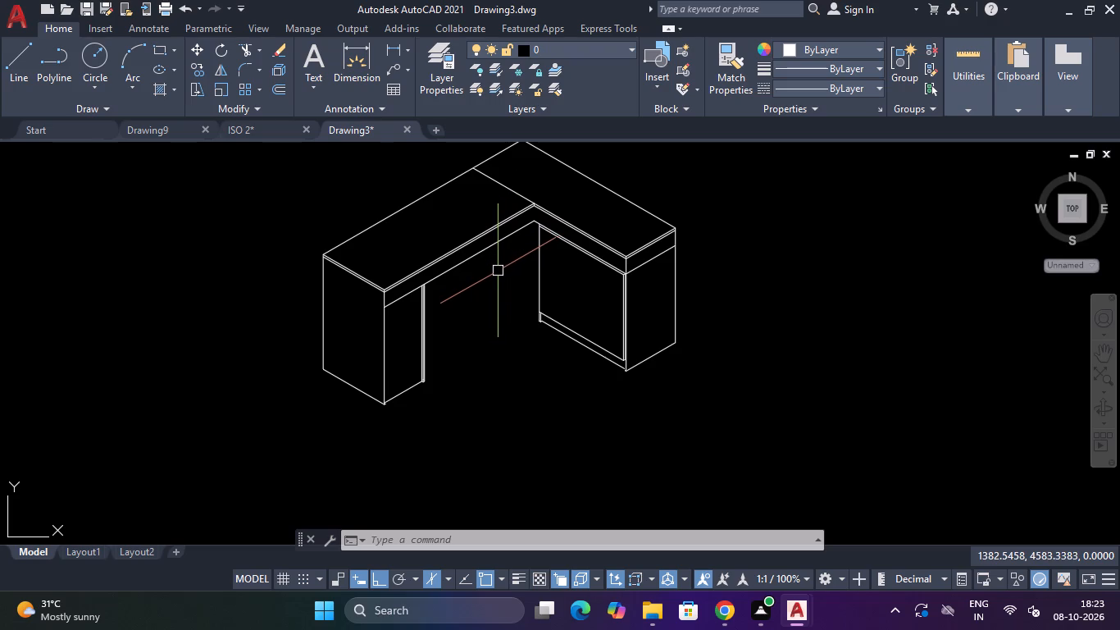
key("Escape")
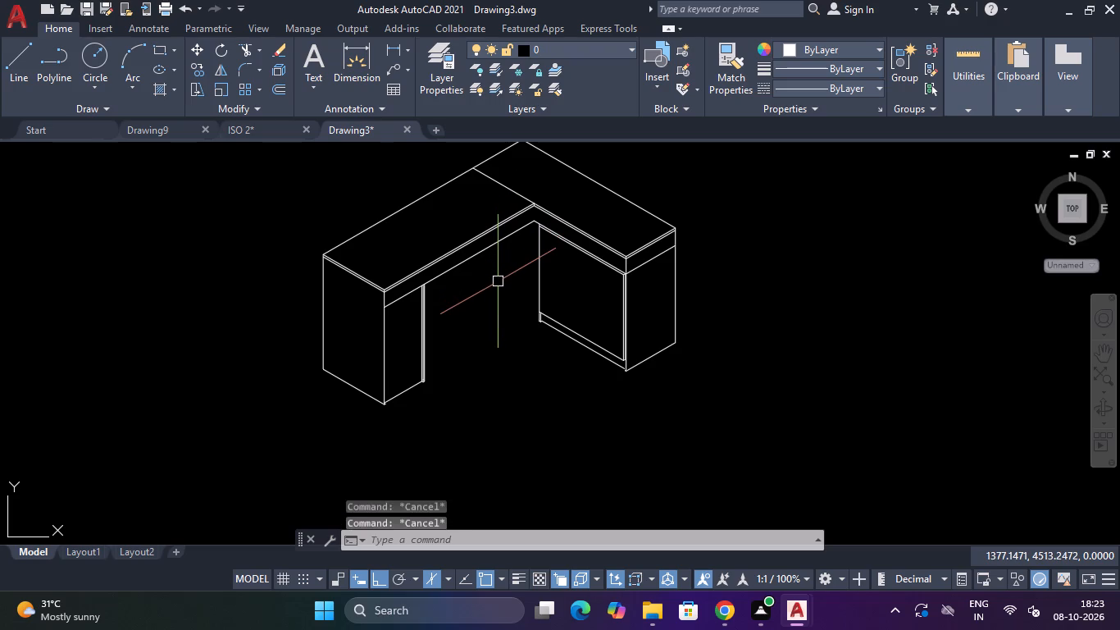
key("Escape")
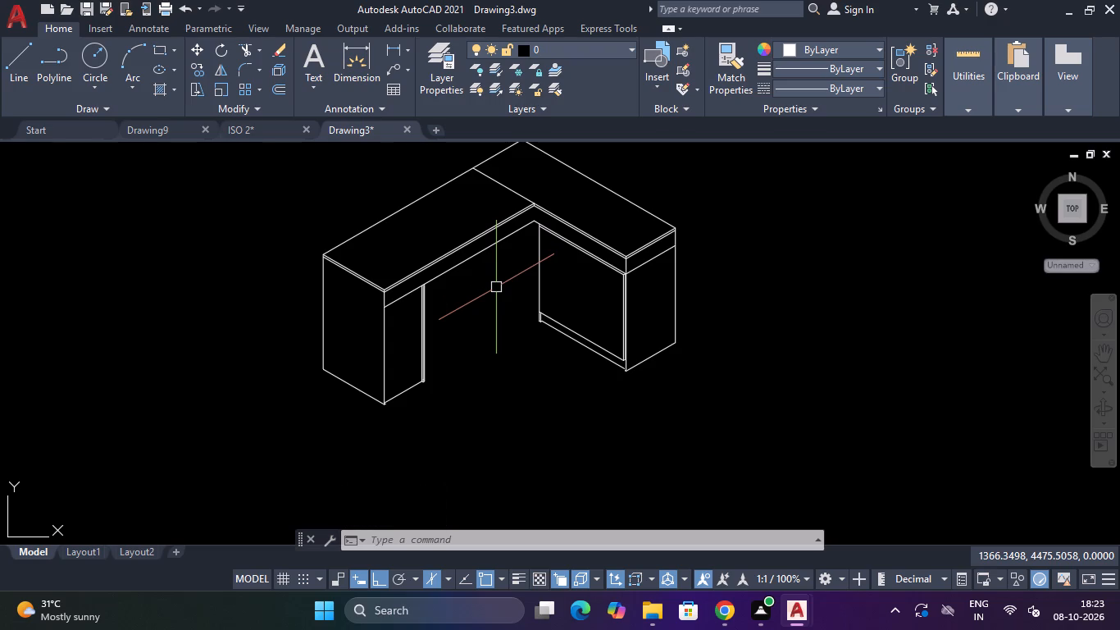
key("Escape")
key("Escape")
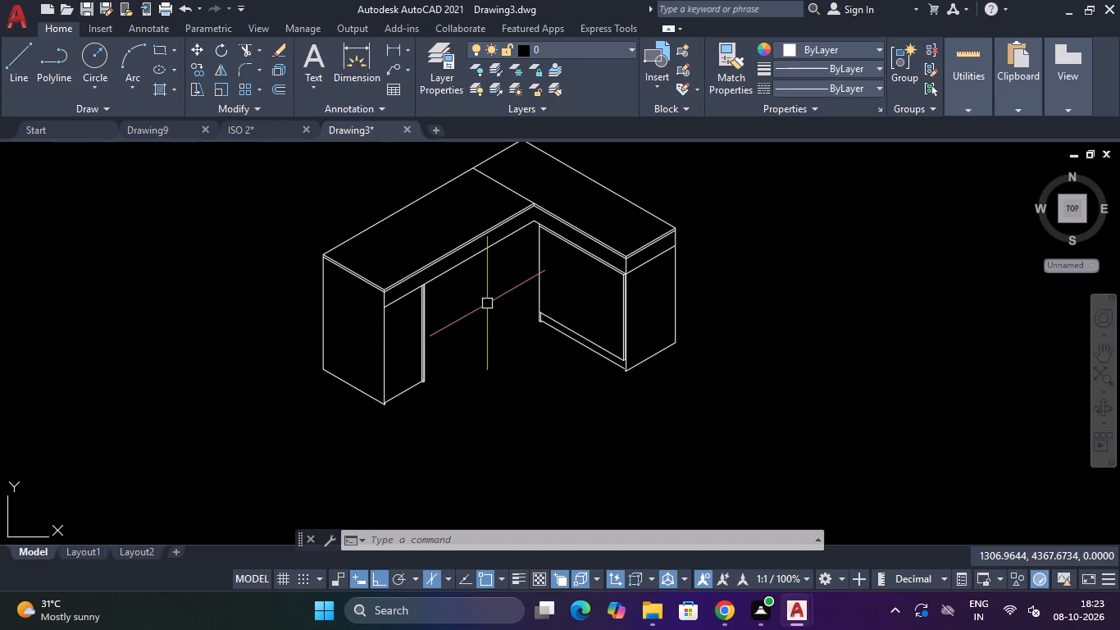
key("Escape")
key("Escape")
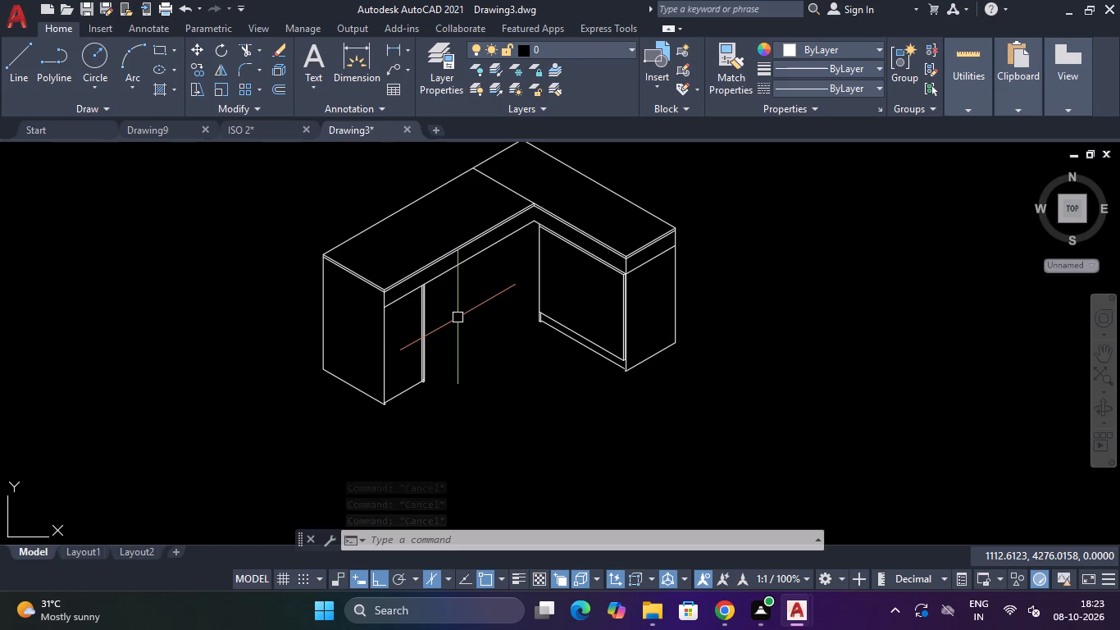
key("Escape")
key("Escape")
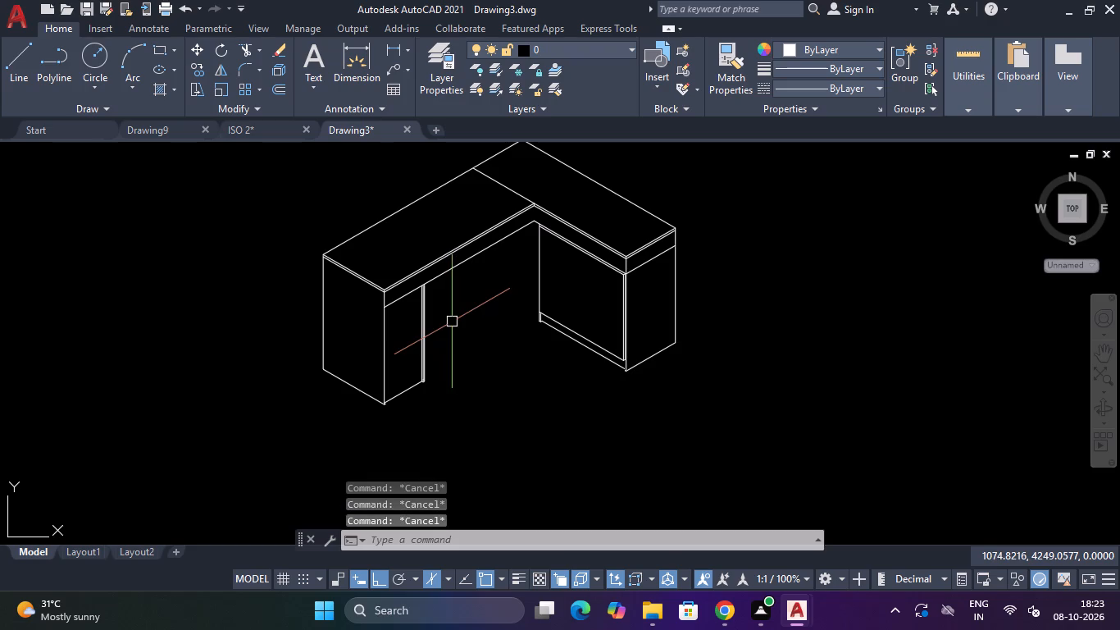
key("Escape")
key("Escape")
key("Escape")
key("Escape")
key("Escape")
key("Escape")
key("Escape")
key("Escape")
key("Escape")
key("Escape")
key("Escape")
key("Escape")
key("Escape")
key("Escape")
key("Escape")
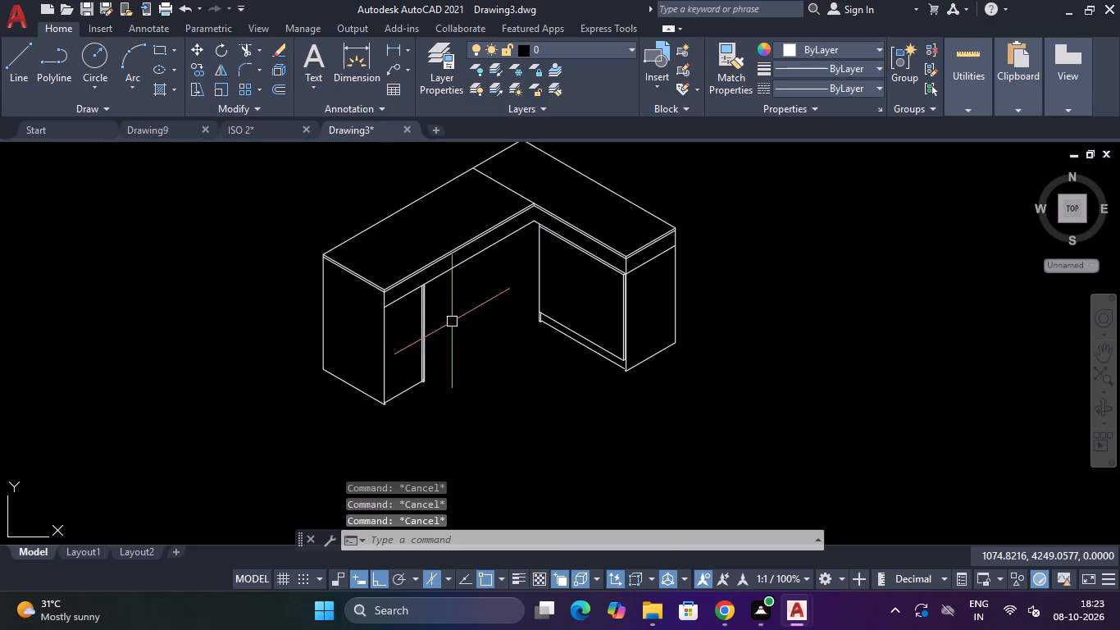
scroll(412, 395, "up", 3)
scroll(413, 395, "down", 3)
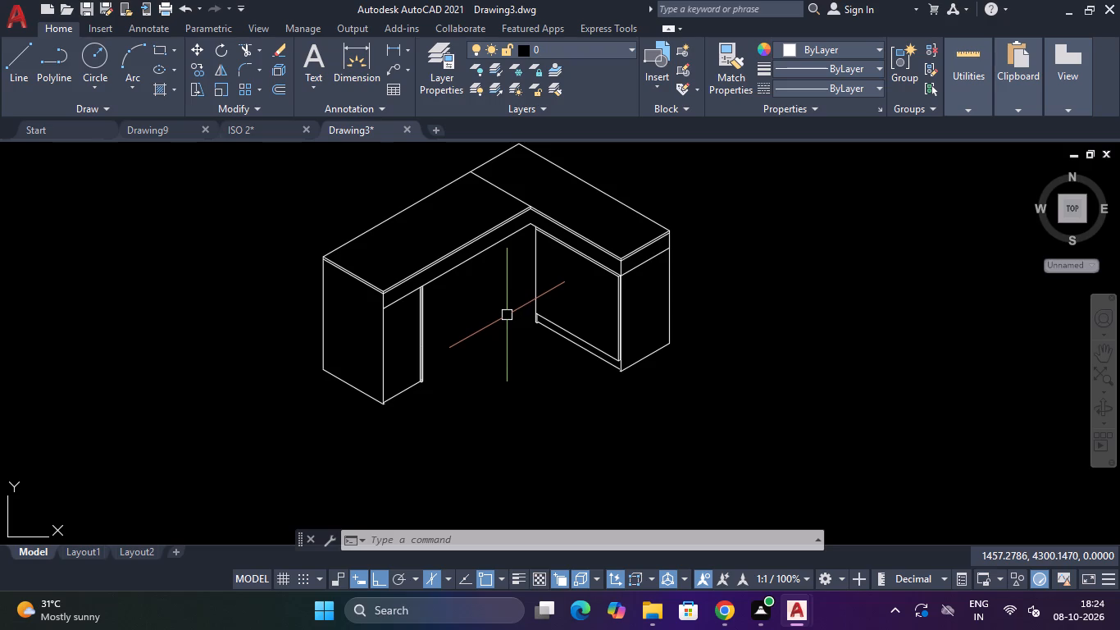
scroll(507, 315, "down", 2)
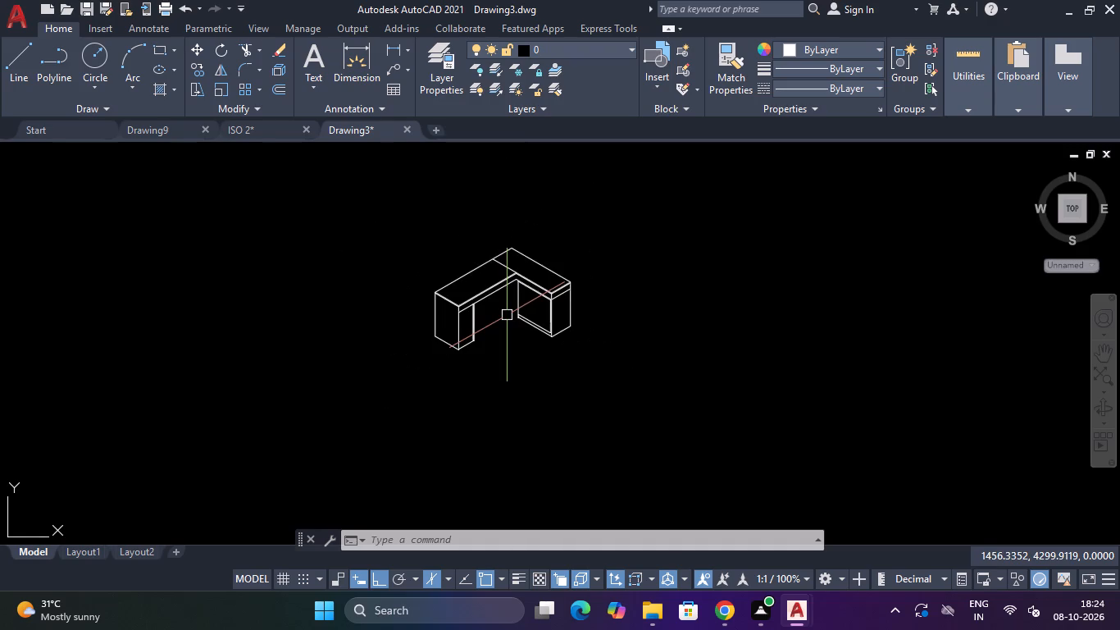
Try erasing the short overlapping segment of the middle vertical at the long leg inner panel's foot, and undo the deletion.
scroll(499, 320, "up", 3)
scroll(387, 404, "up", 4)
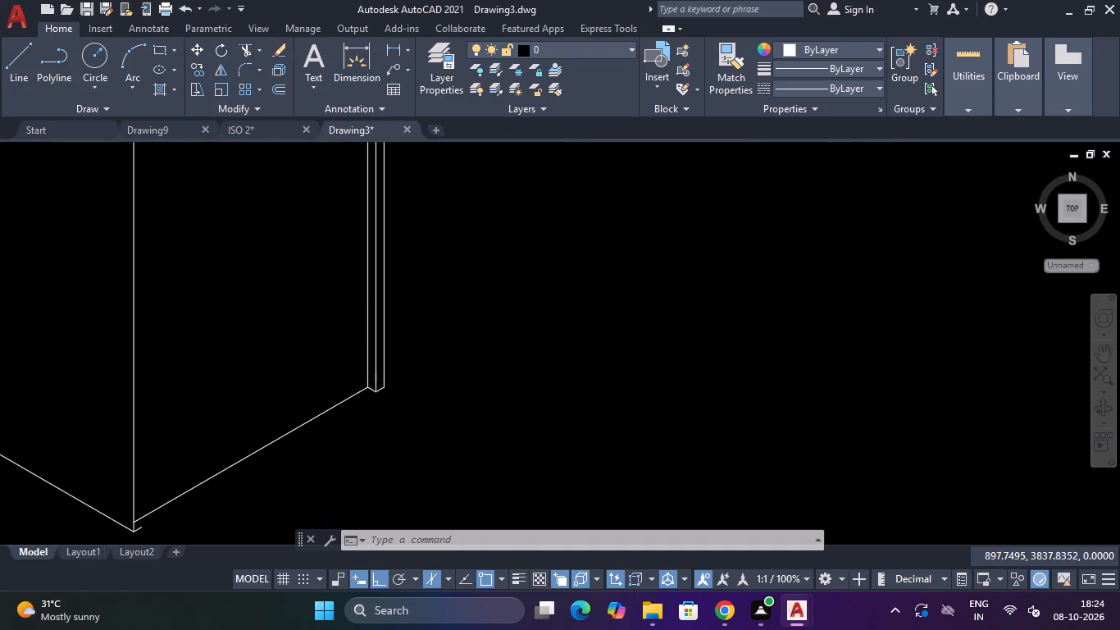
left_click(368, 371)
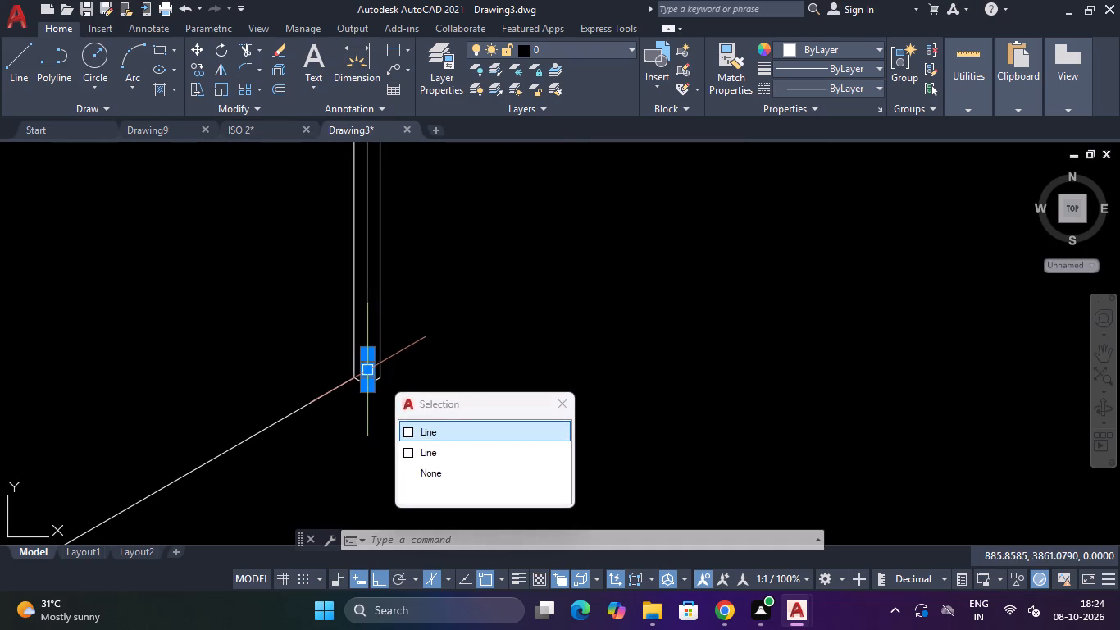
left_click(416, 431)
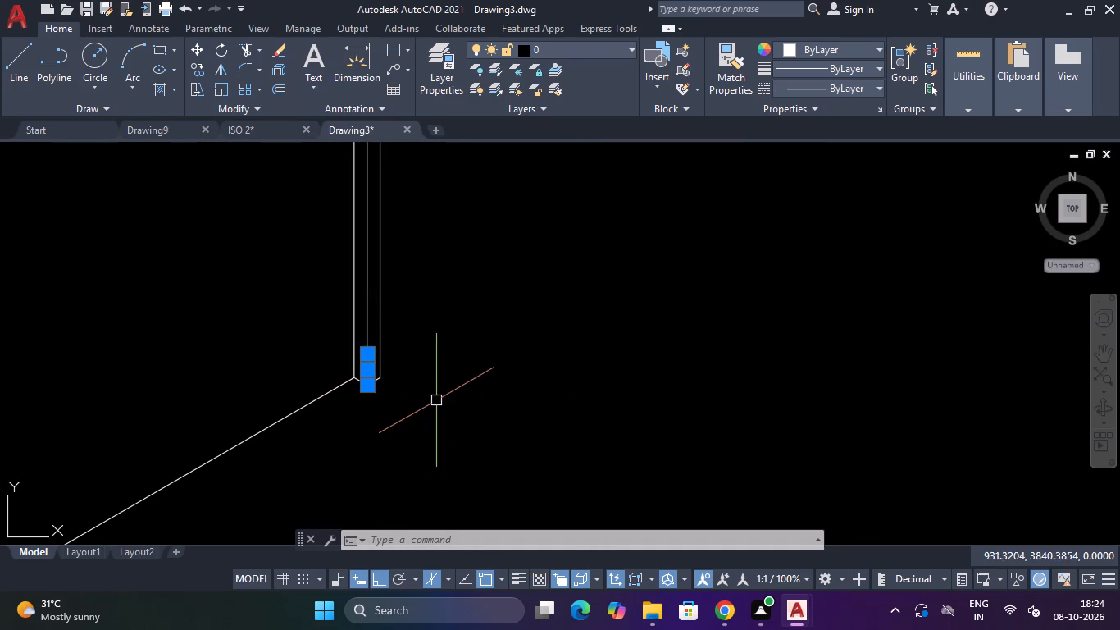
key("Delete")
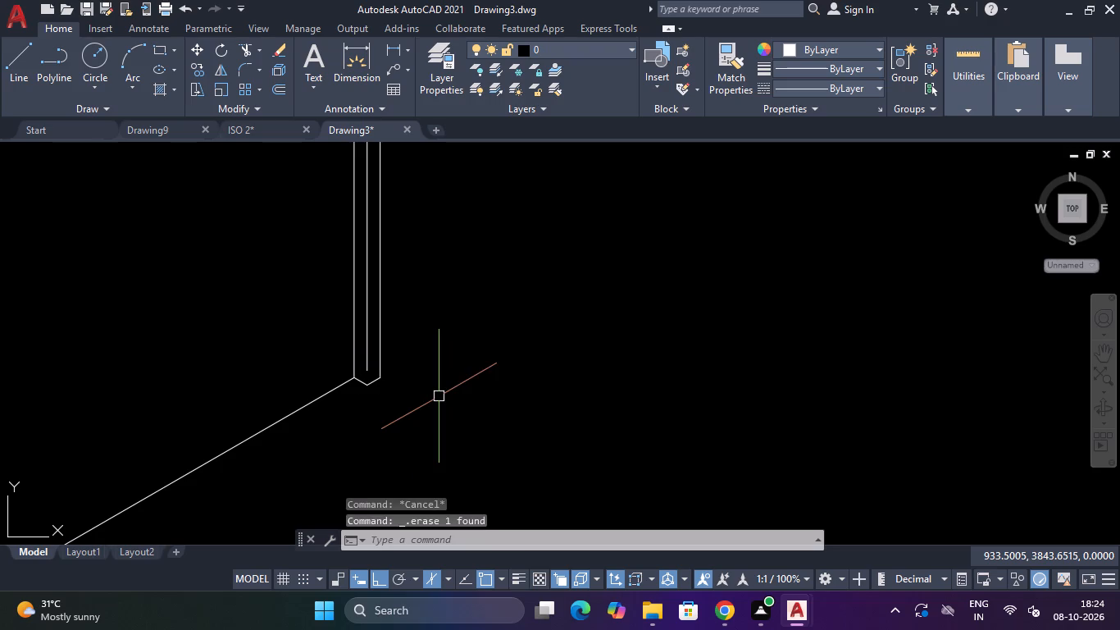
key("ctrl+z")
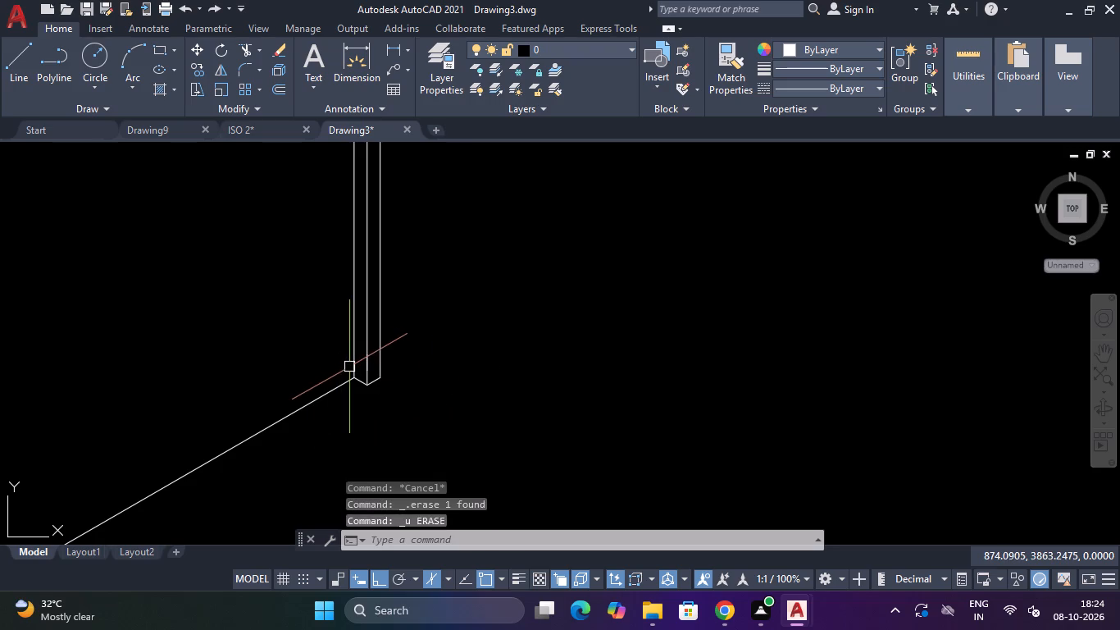
Erase the short vertical segment overlapping the middle line at the foot of the long leg's inner panel.
scroll(358, 370, "up", 2)
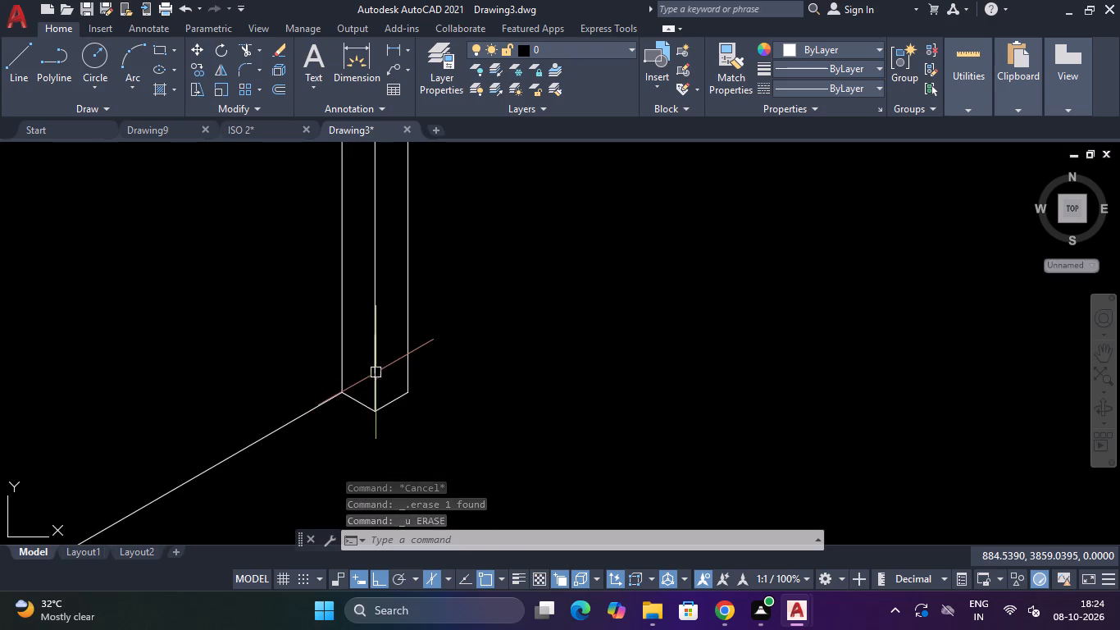
left_click(371, 363)
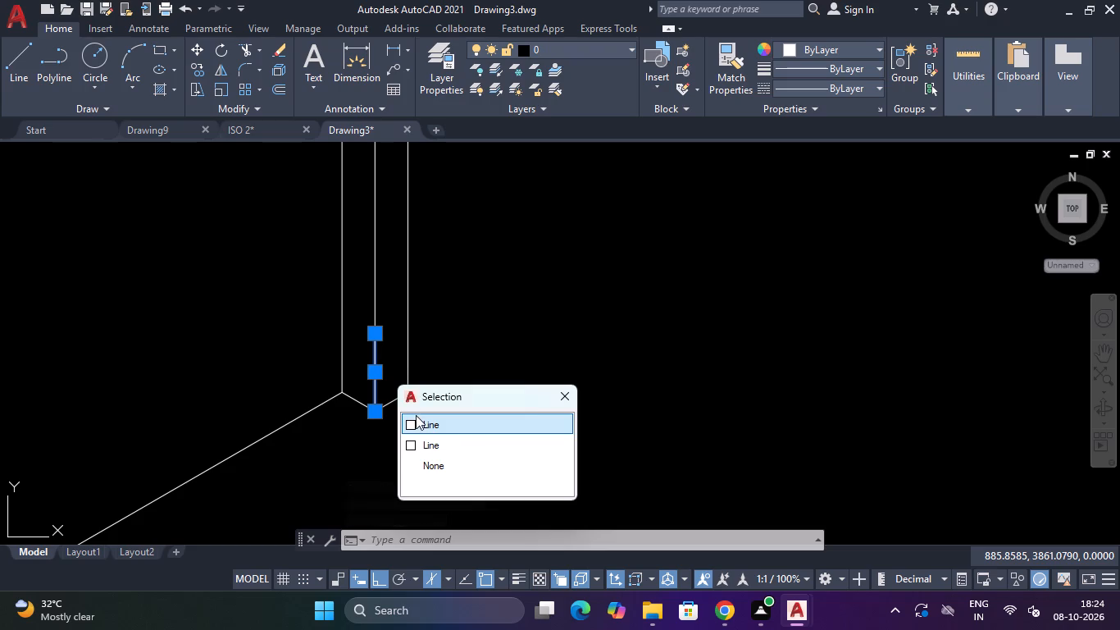
left_click(416, 415)
key("Delete")
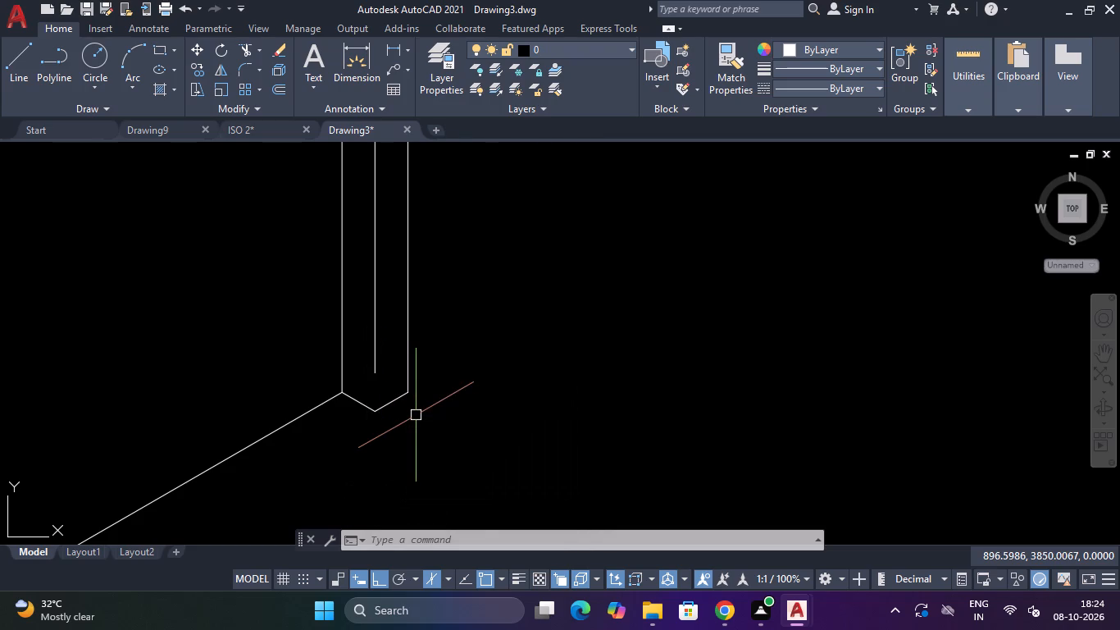
Draw a vertical line from the lower end of the inner panel's middle vertical down to the panel's bottom corner.
type("L")
key("space")
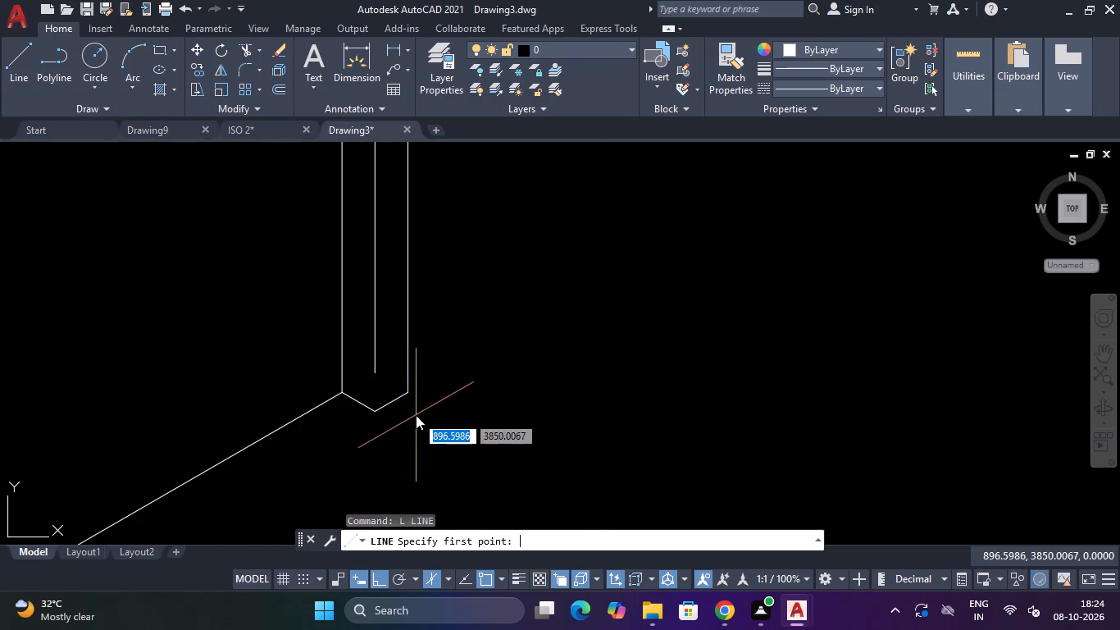
left_click(380, 372)
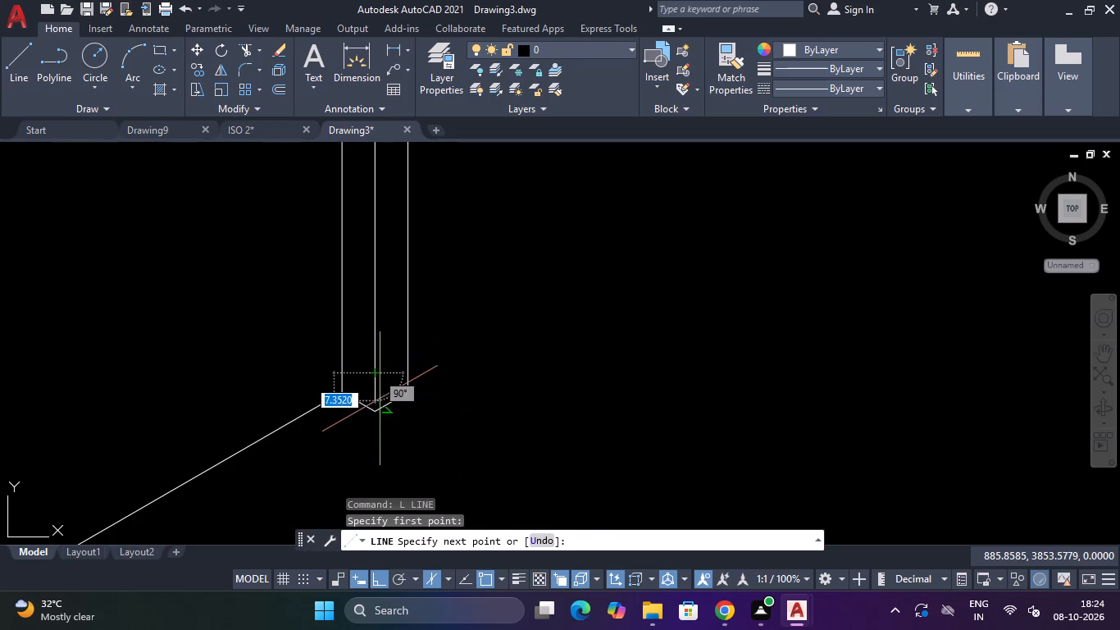
left_click(379, 408)
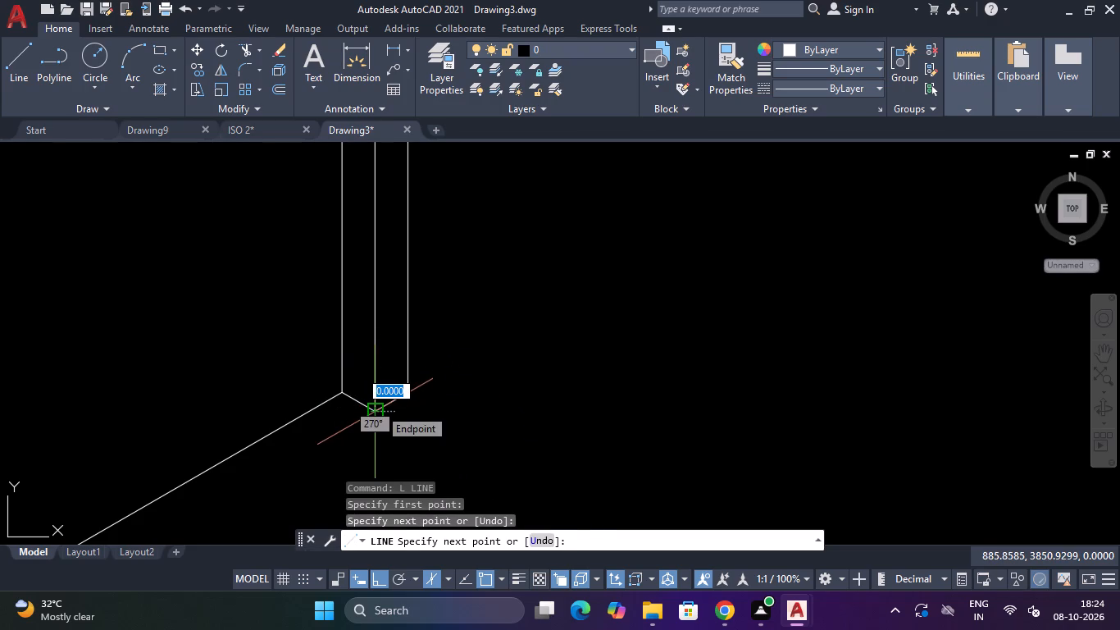
key("Escape")
scroll(454, 412, "down", 2)
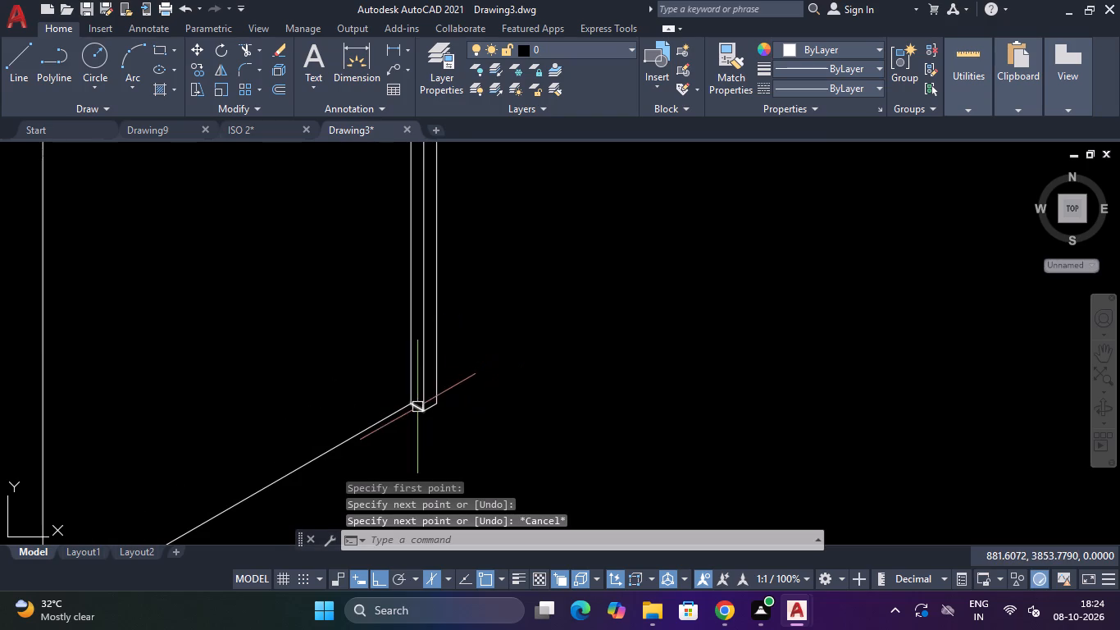
scroll(426, 394, "up", 3)
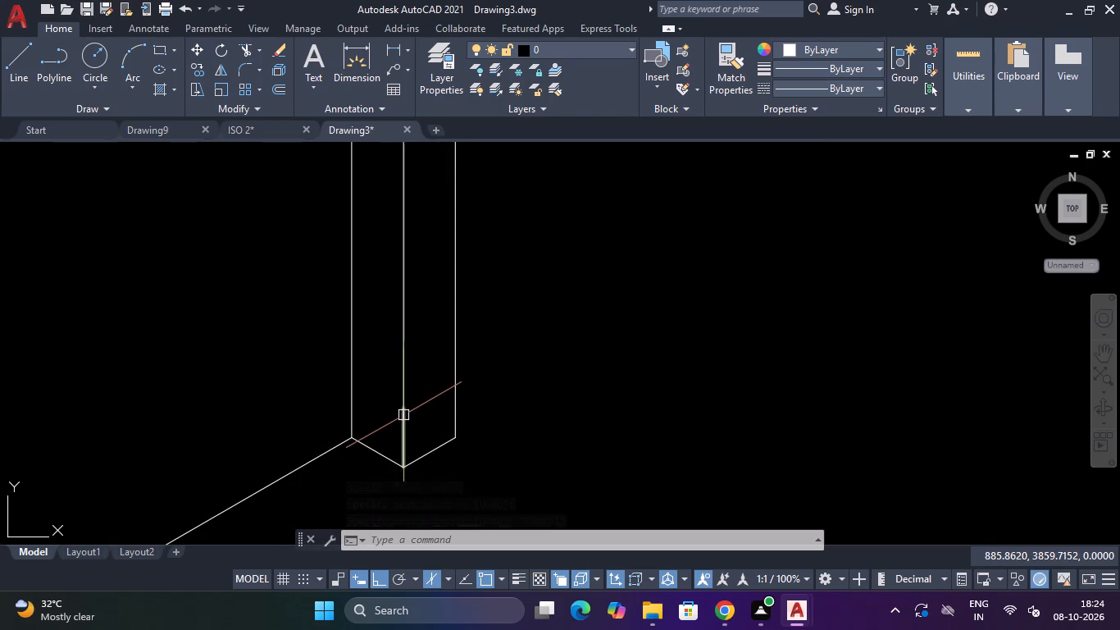
left_click(403, 415)
key("Escape")
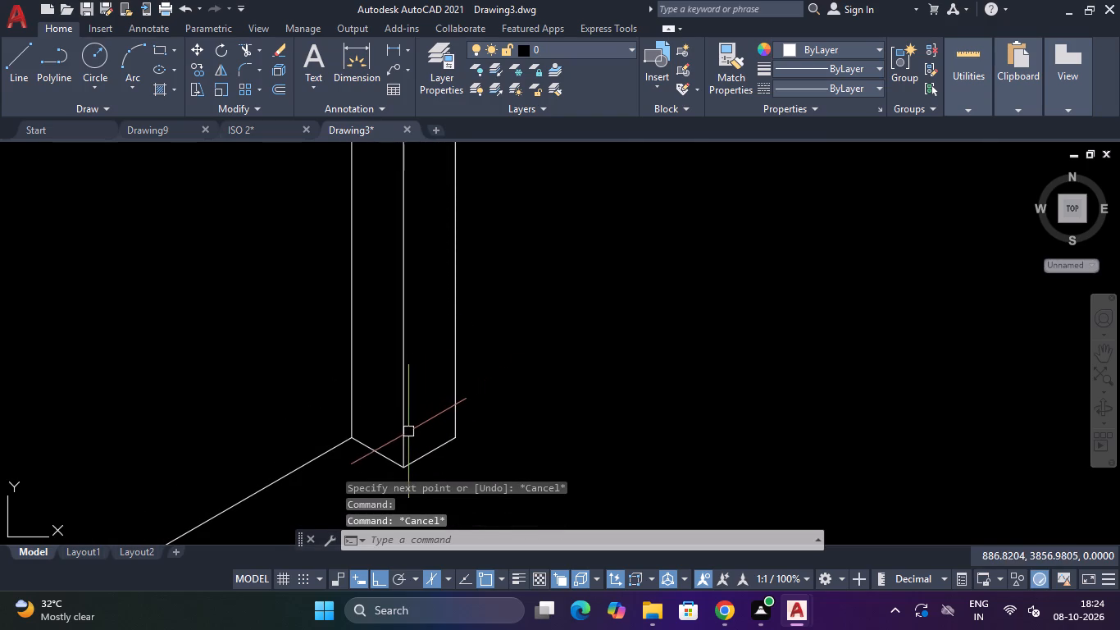
left_click(404, 435)
key("Escape")
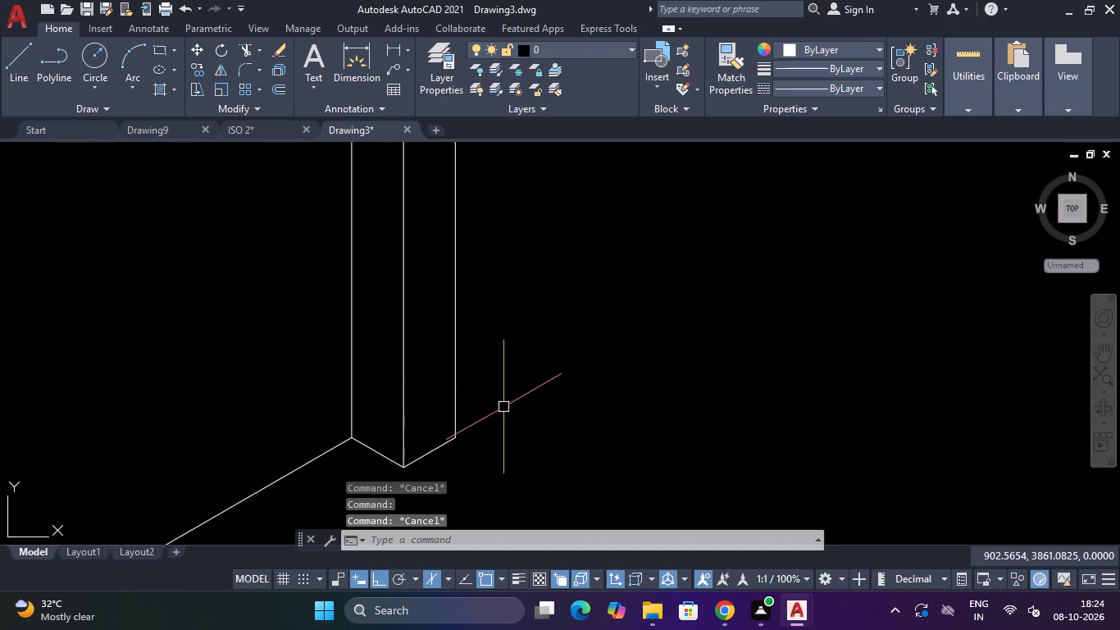
Examine the whole L-shaped desk for remaining gaps and stray lines, with both legs in view.
scroll(503, 407, "down", 3)
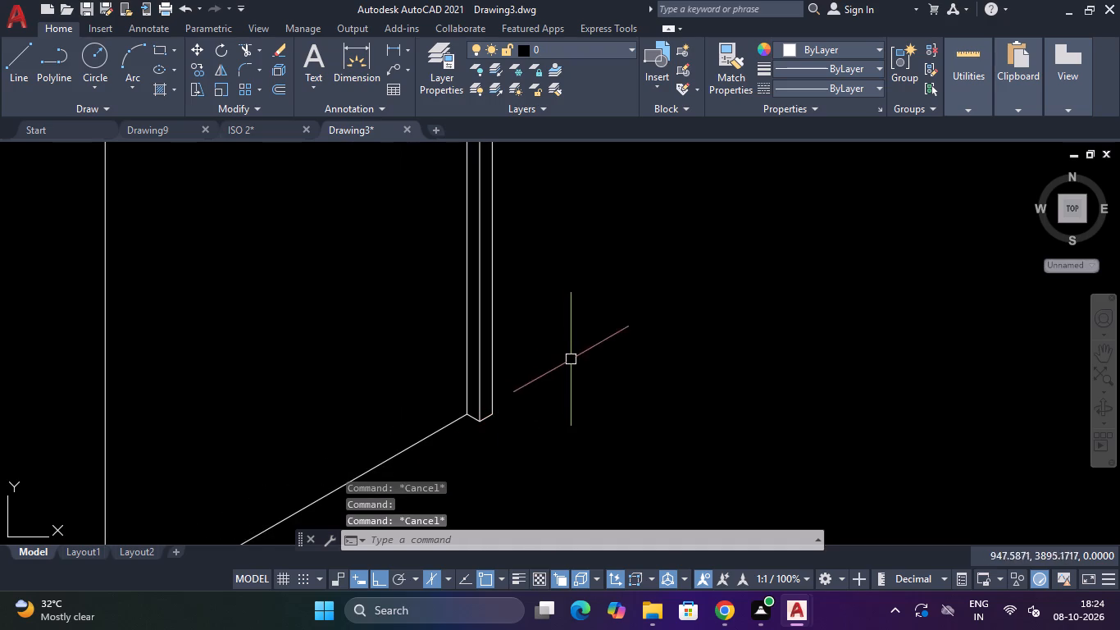
scroll(570, 367, "down", 2)
scroll(606, 304, "up", 2)
scroll(606, 304, "down", 4)
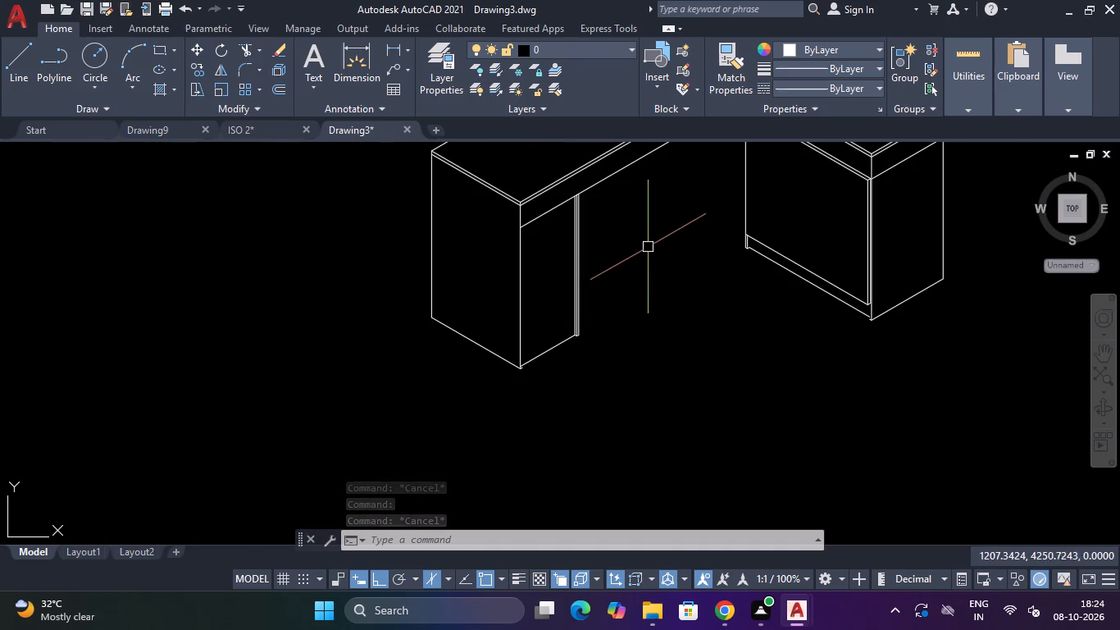
scroll(650, 292, "down", 2)
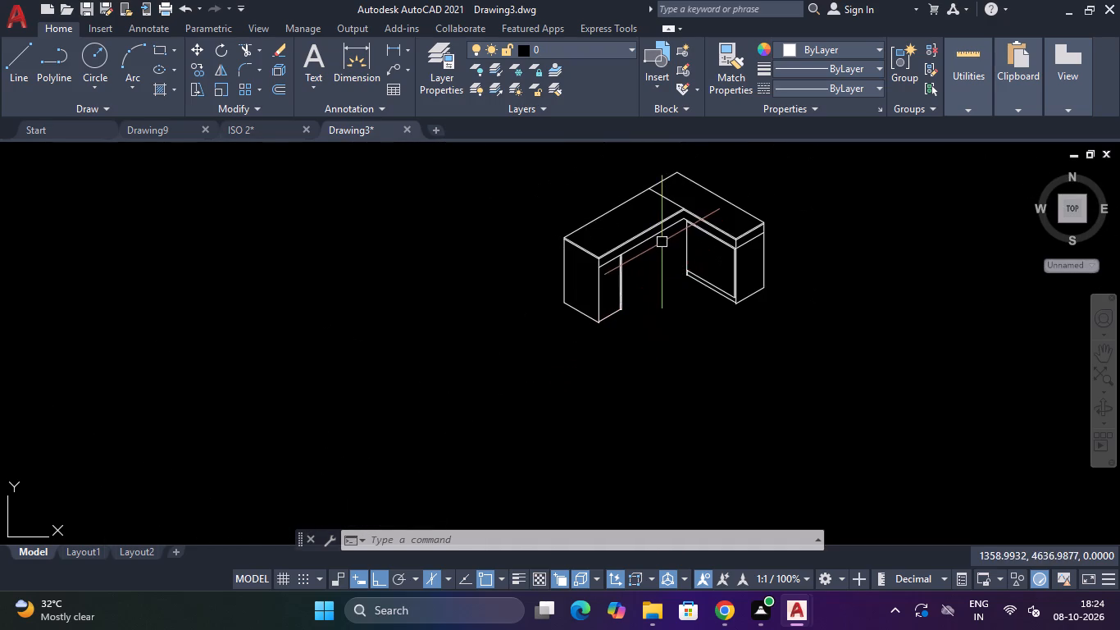
scroll(662, 243, "up", 2)
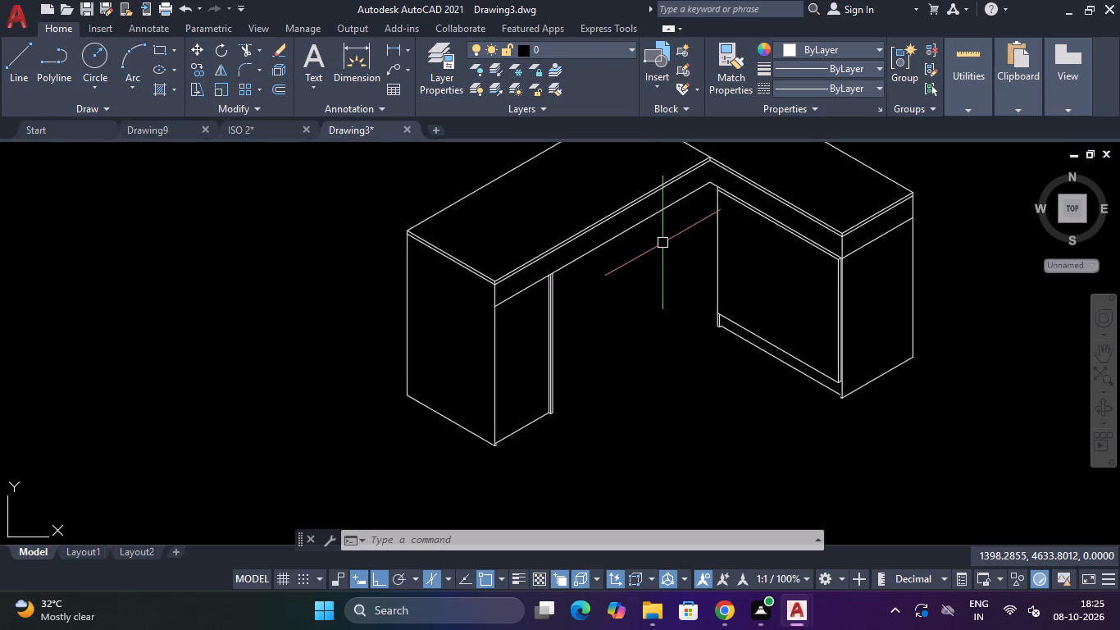
key("Escape")
key("Escape")
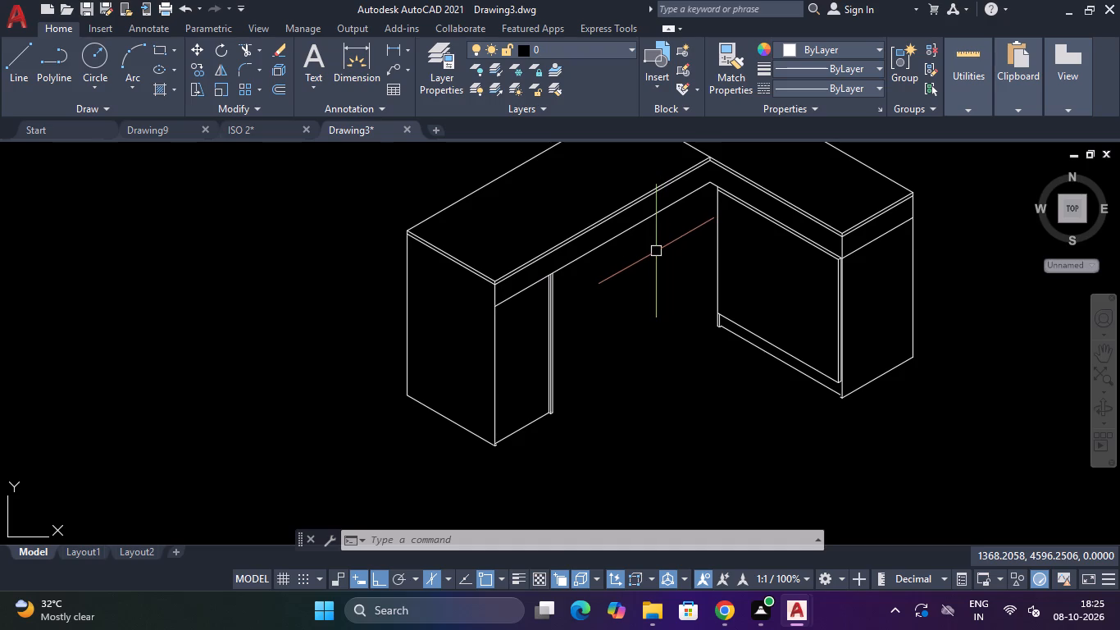
scroll(623, 346, "down", 1)
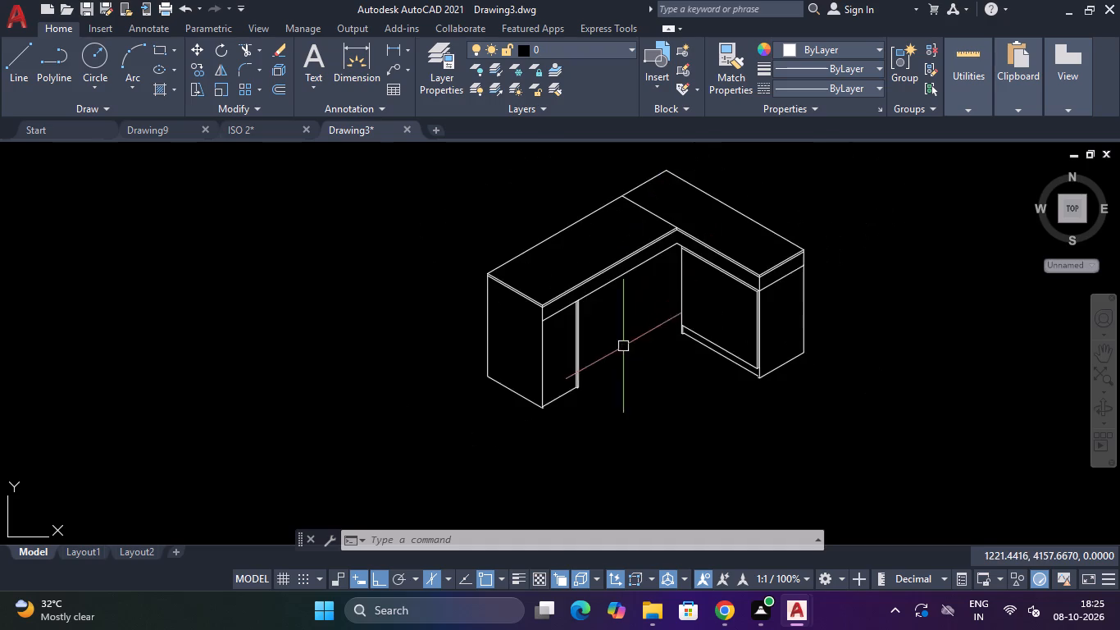
scroll(623, 346, "down", 1)
scroll(623, 346, "up", 2)
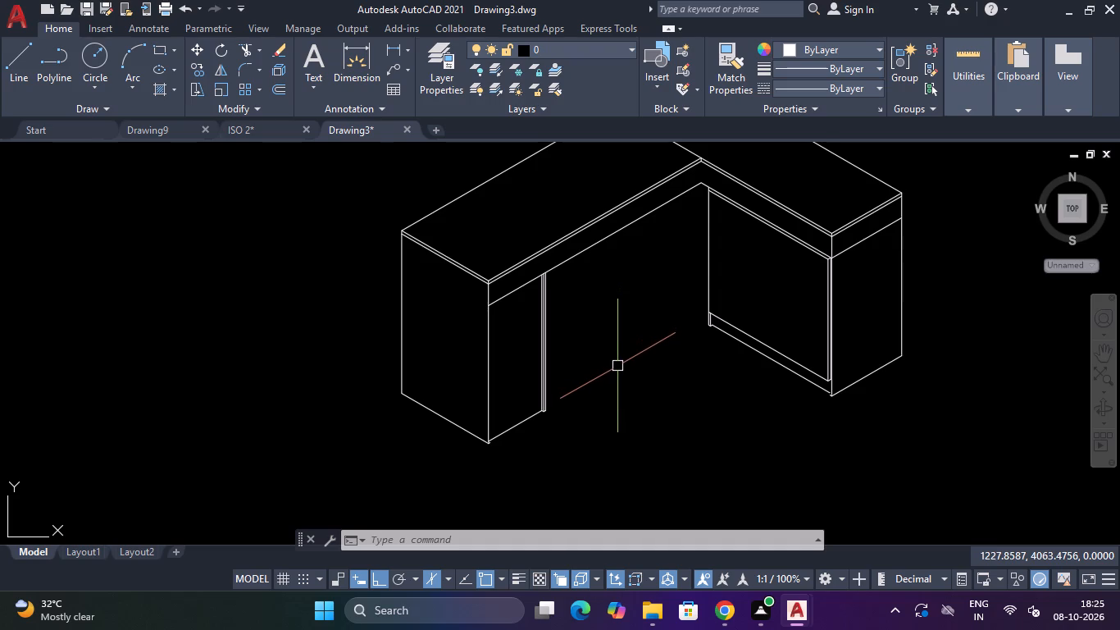
scroll(619, 366, "down", 2)
scroll(619, 366, "up", 2)
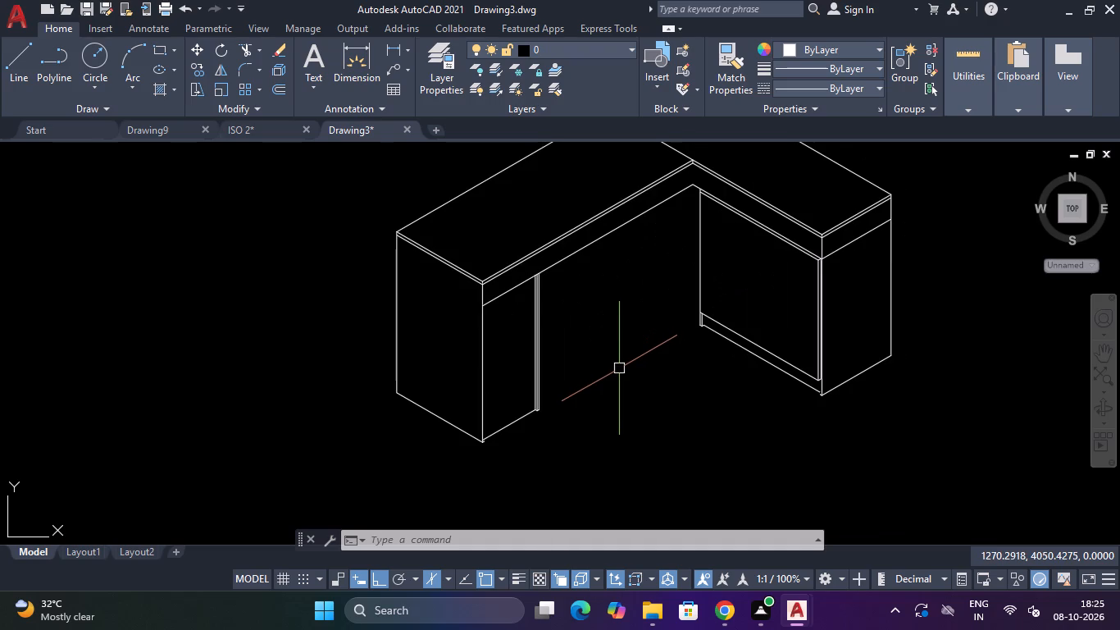
scroll(619, 368, "down", 2)
scroll(619, 368, "up", 2)
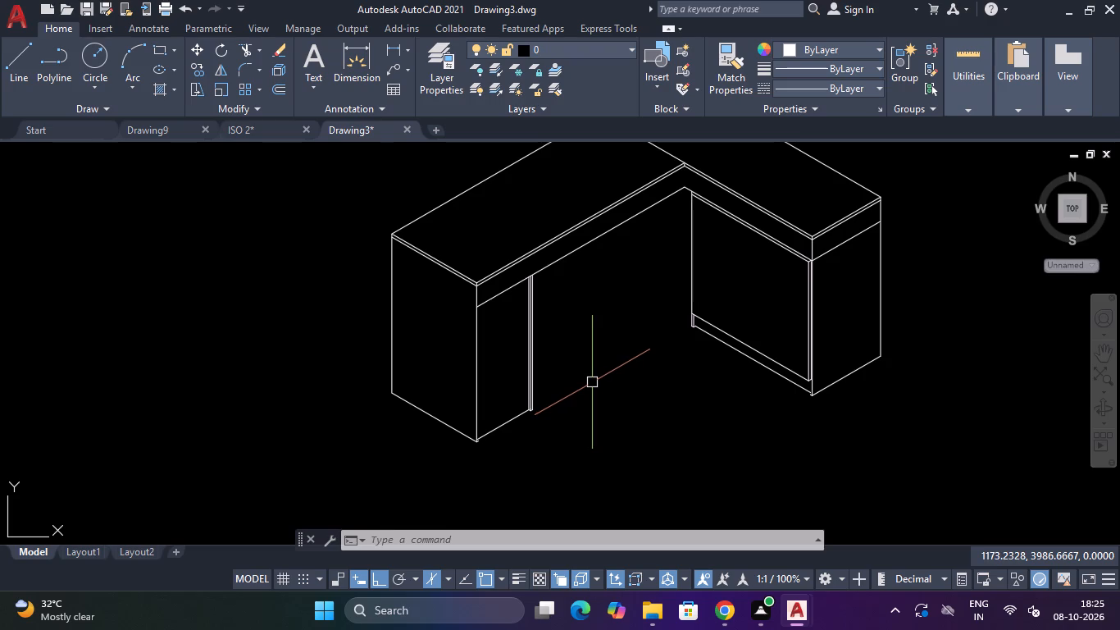
type("P")
key("space")
left_click_drag(609, 349, 529, 406)
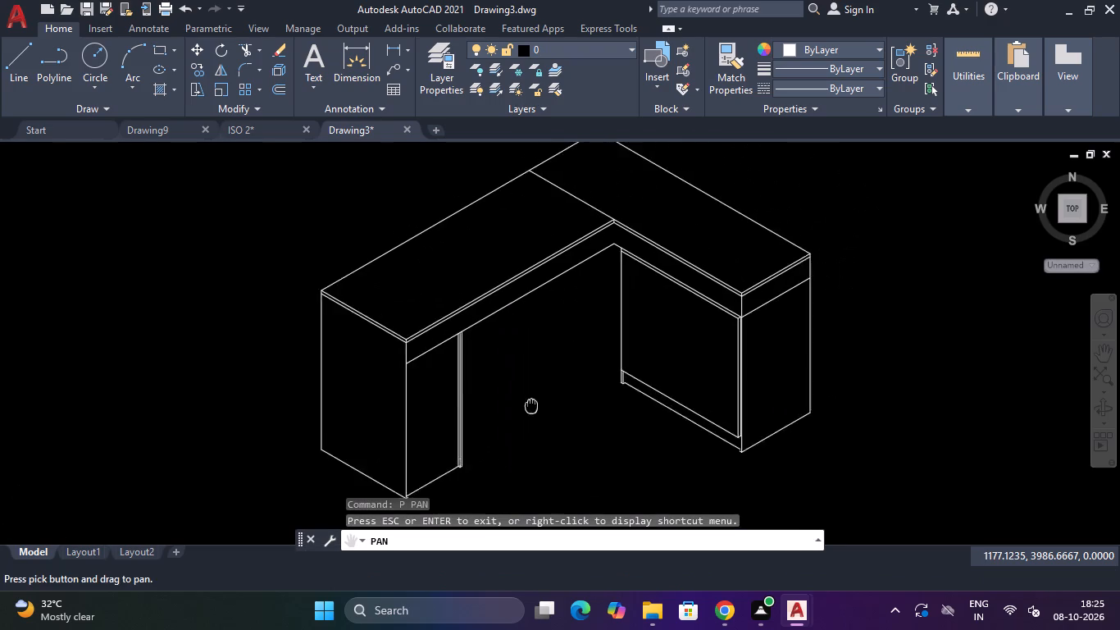
left_click_drag(529, 406, 462, 412)
key("Escape")
key("Escape")
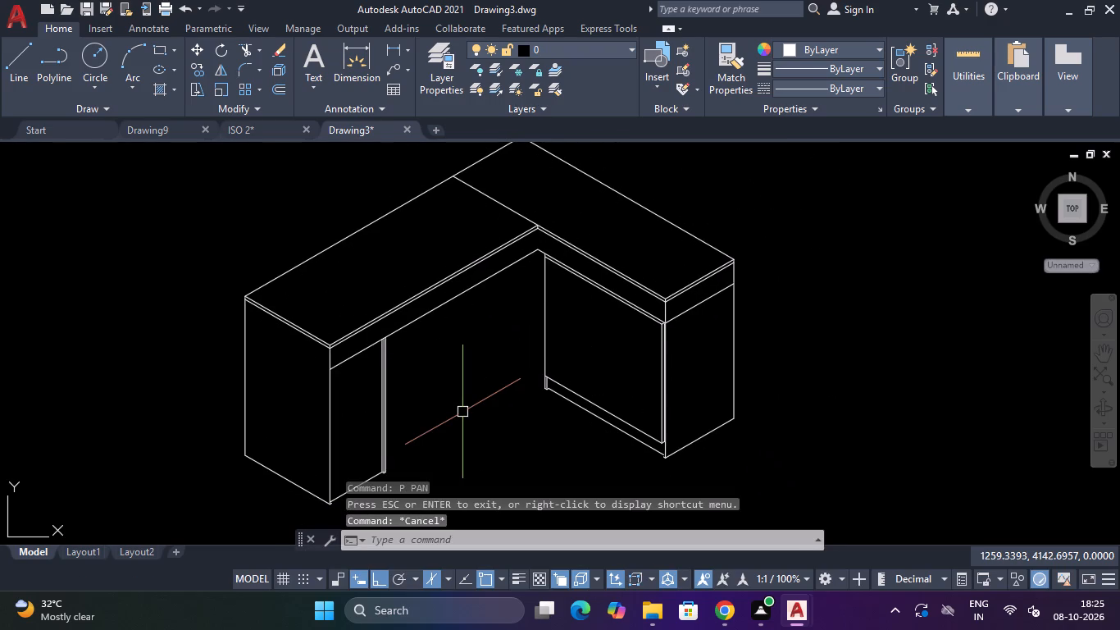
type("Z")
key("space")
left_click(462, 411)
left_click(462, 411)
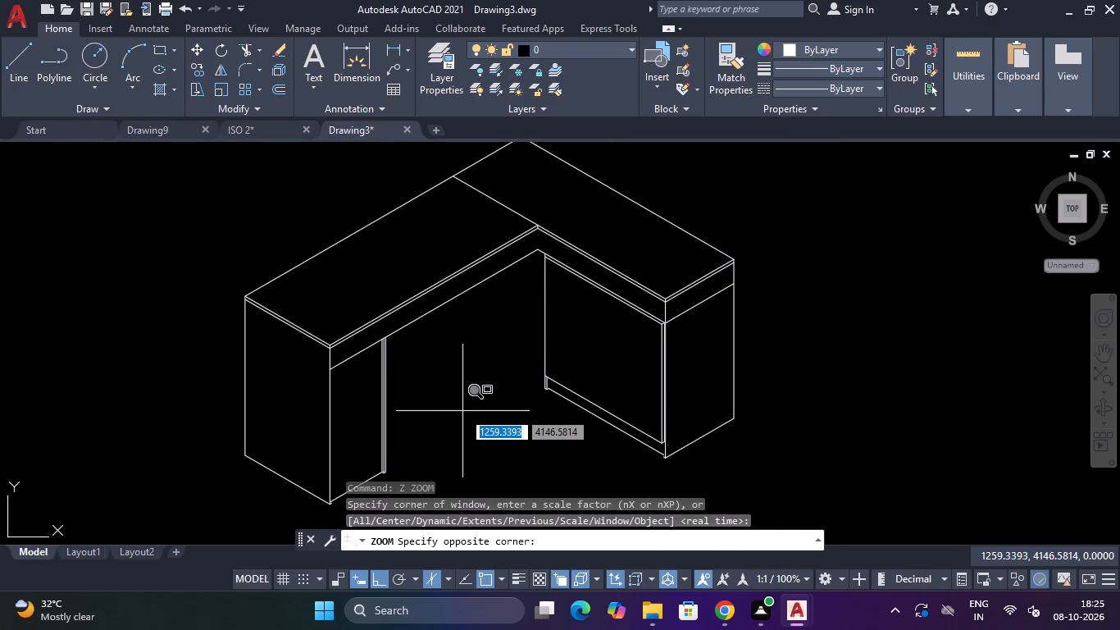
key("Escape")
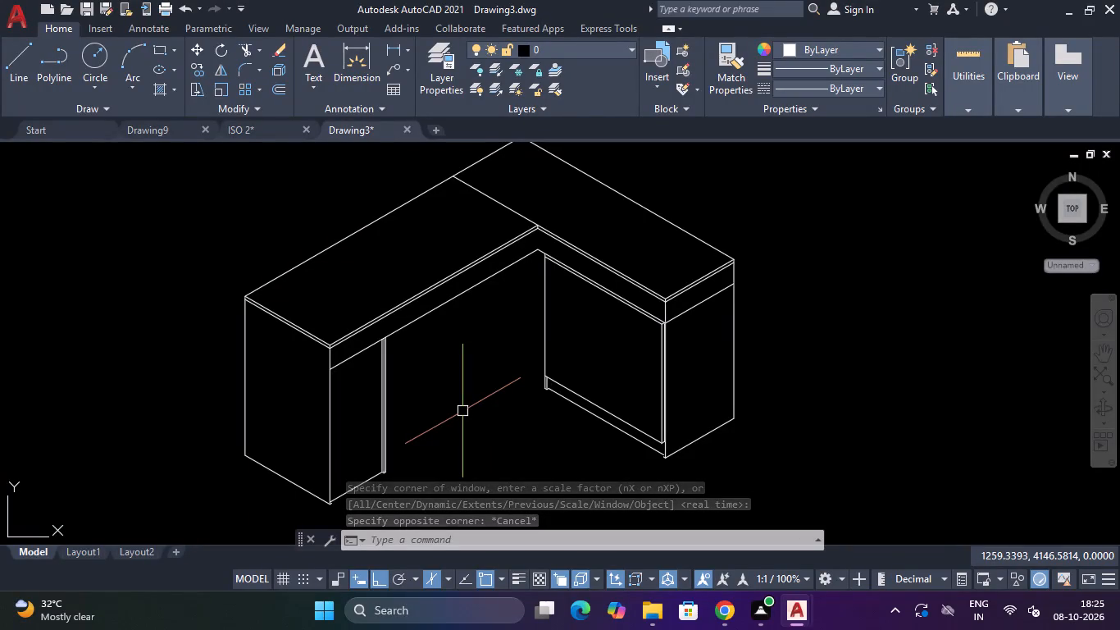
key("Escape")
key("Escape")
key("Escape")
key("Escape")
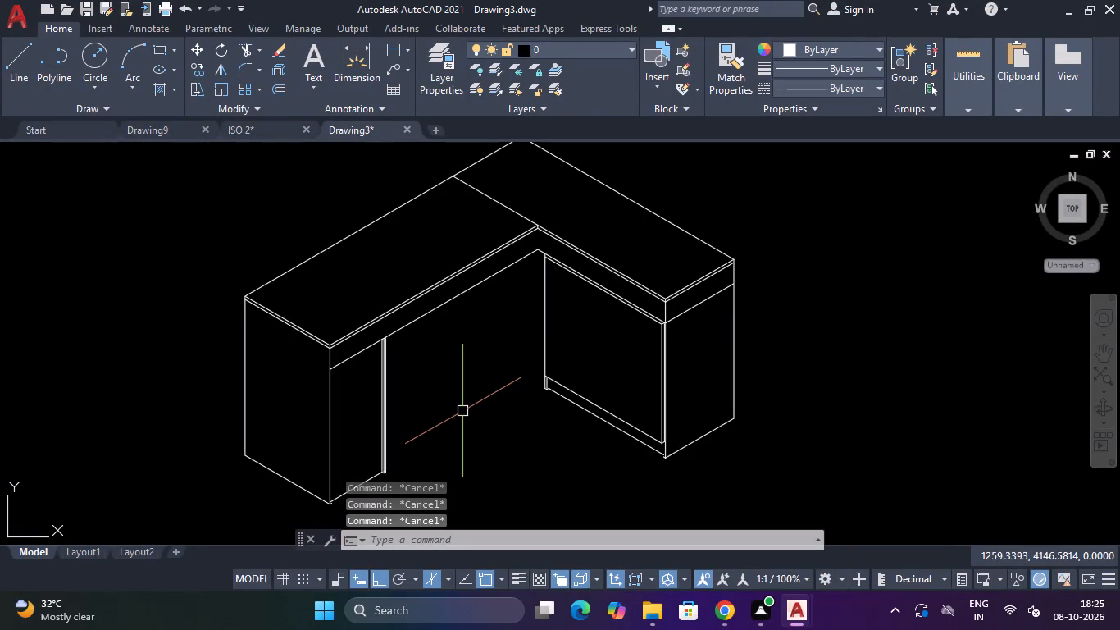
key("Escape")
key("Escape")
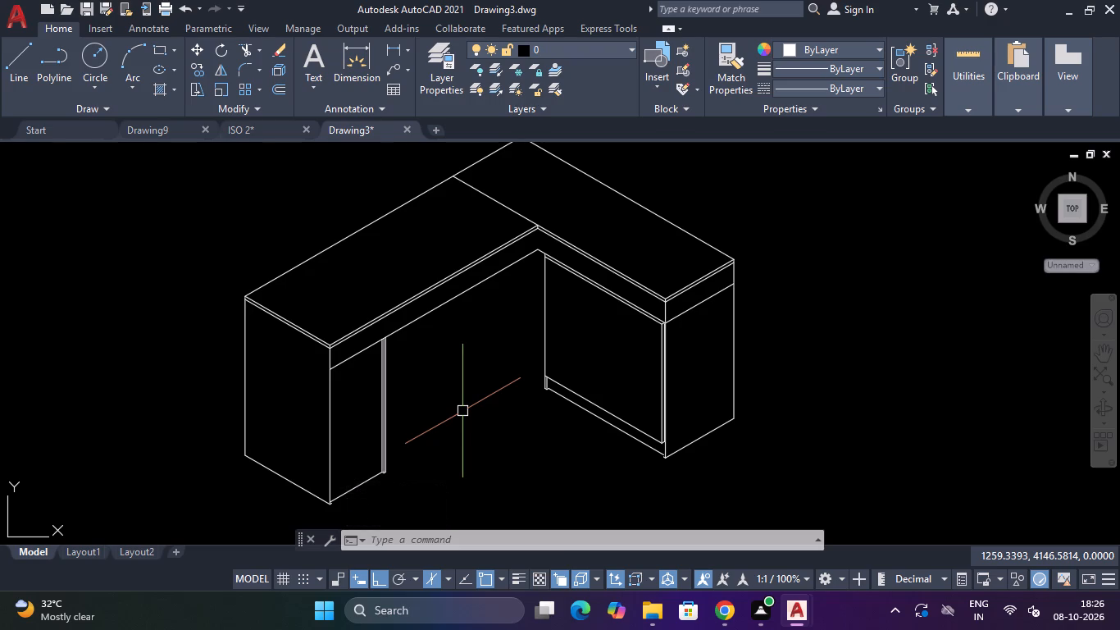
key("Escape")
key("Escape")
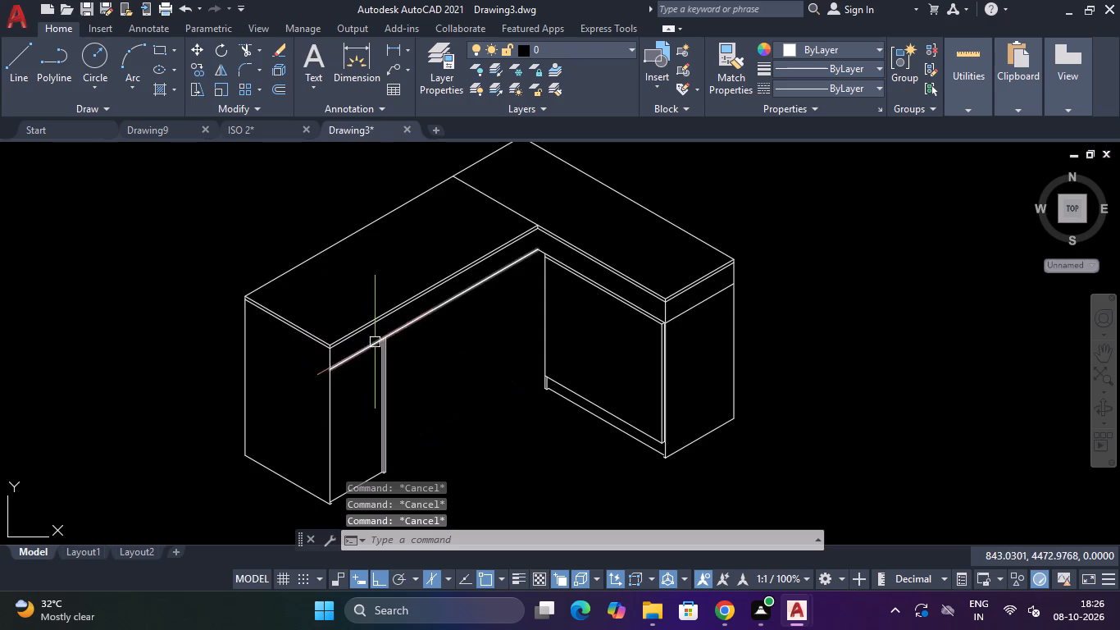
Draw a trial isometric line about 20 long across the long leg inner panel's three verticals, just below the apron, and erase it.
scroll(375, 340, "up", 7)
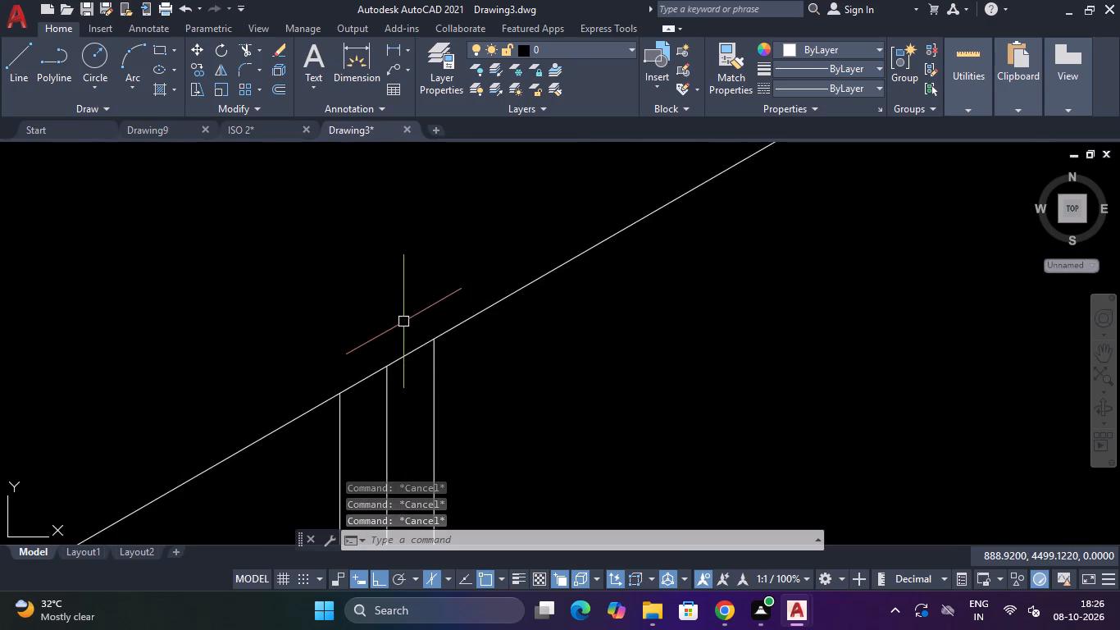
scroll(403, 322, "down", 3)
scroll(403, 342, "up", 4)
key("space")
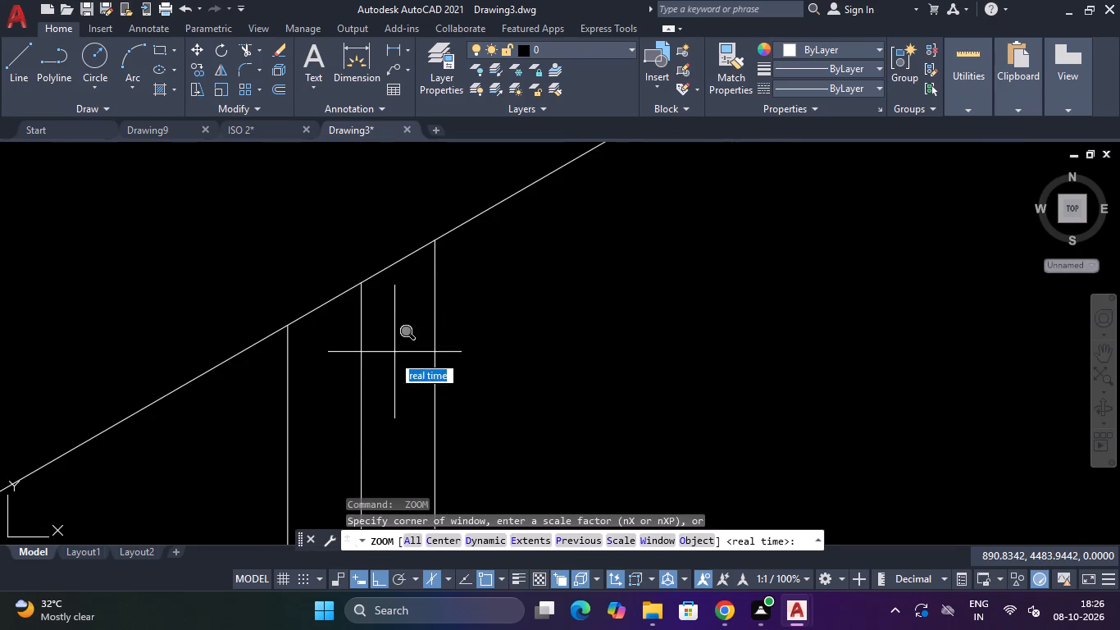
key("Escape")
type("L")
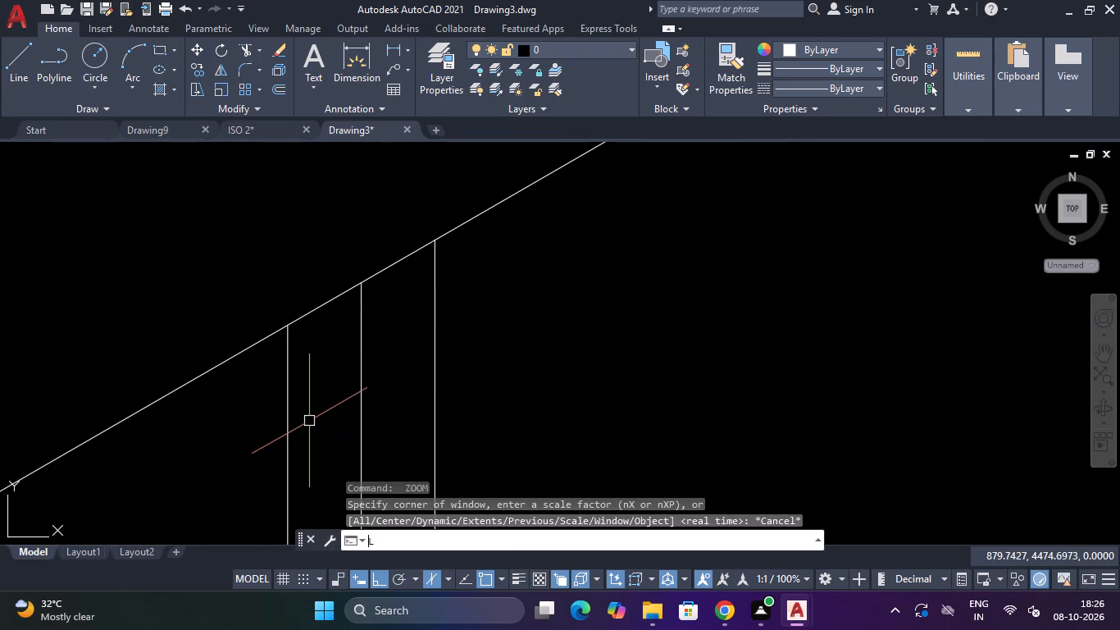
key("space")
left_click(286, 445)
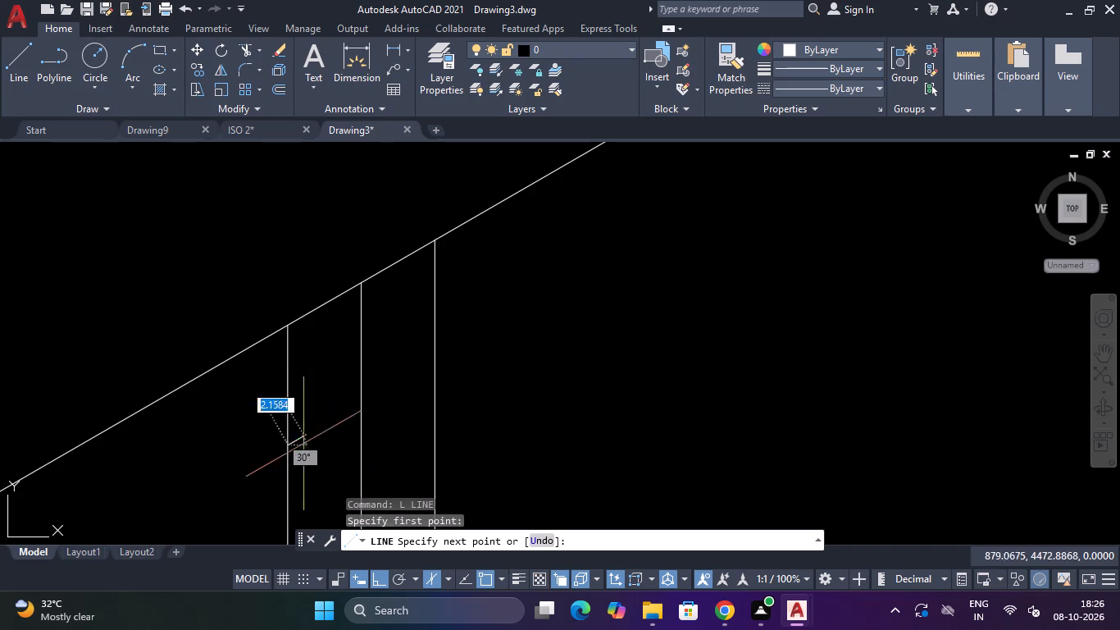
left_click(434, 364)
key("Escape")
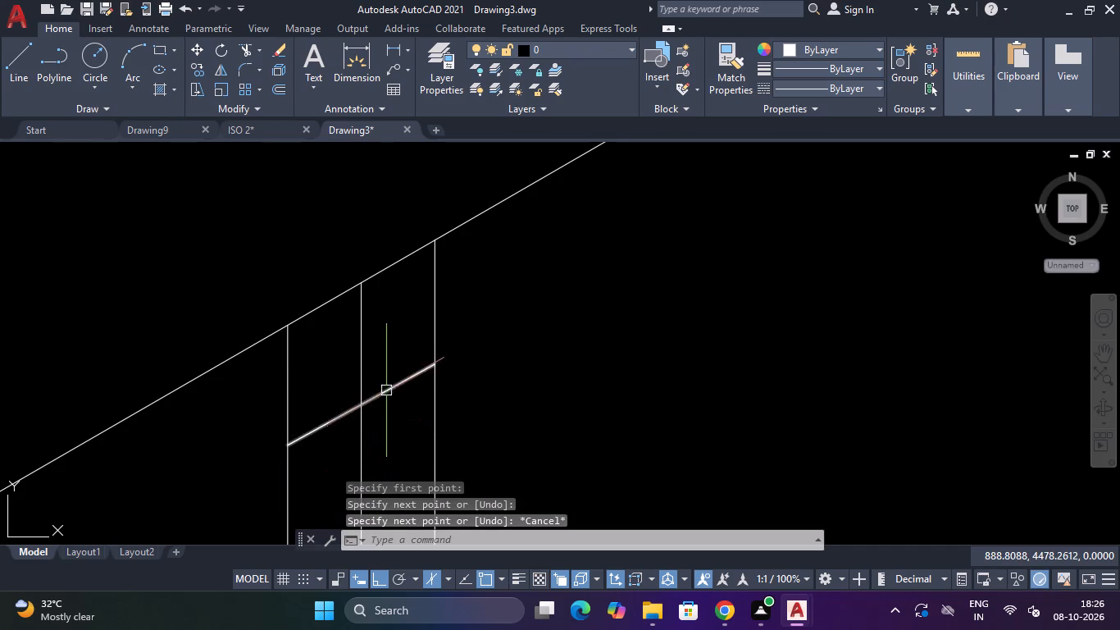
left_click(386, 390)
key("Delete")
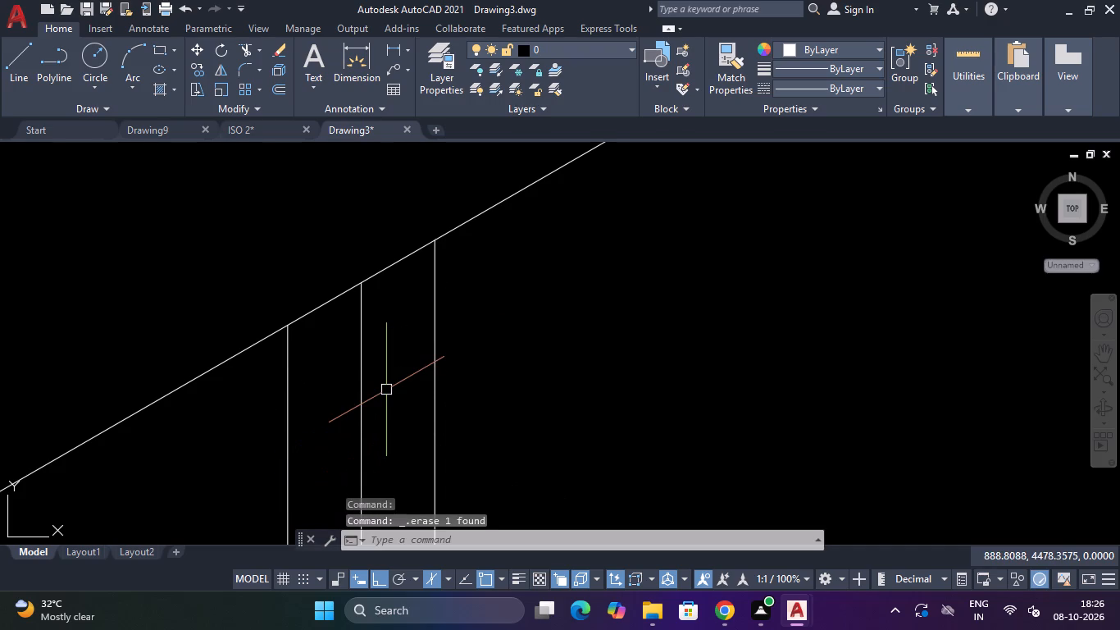
Examine the full desk again, checking the long leg's inner panel and the recessed short-leg panel.
scroll(386, 390, "down", 3)
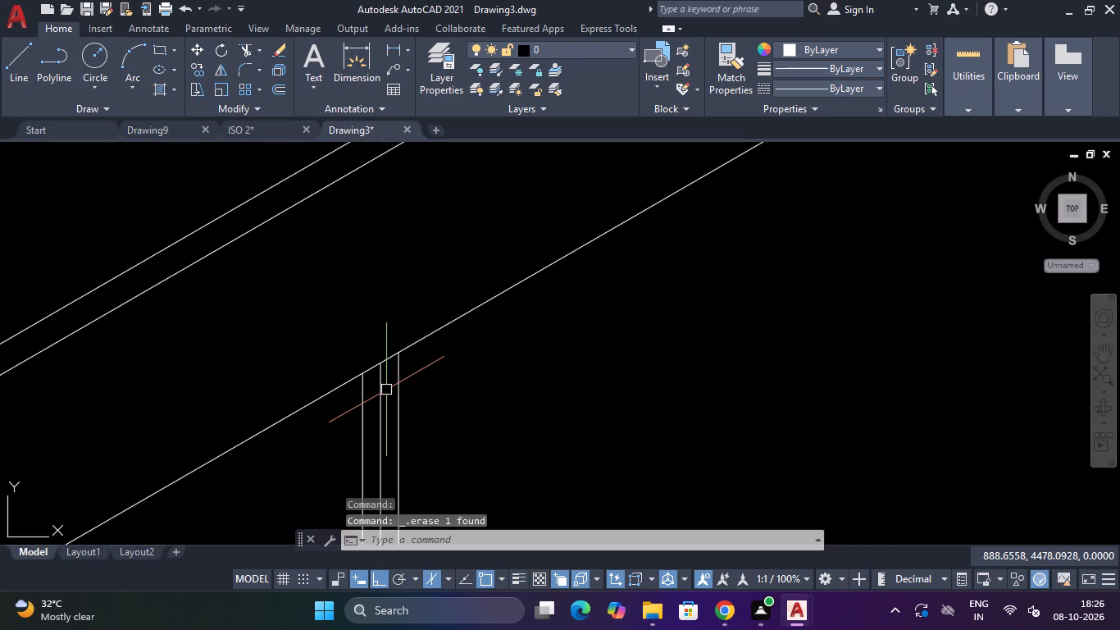
scroll(396, 378, "down", 3)
scroll(444, 322, "down", 3)
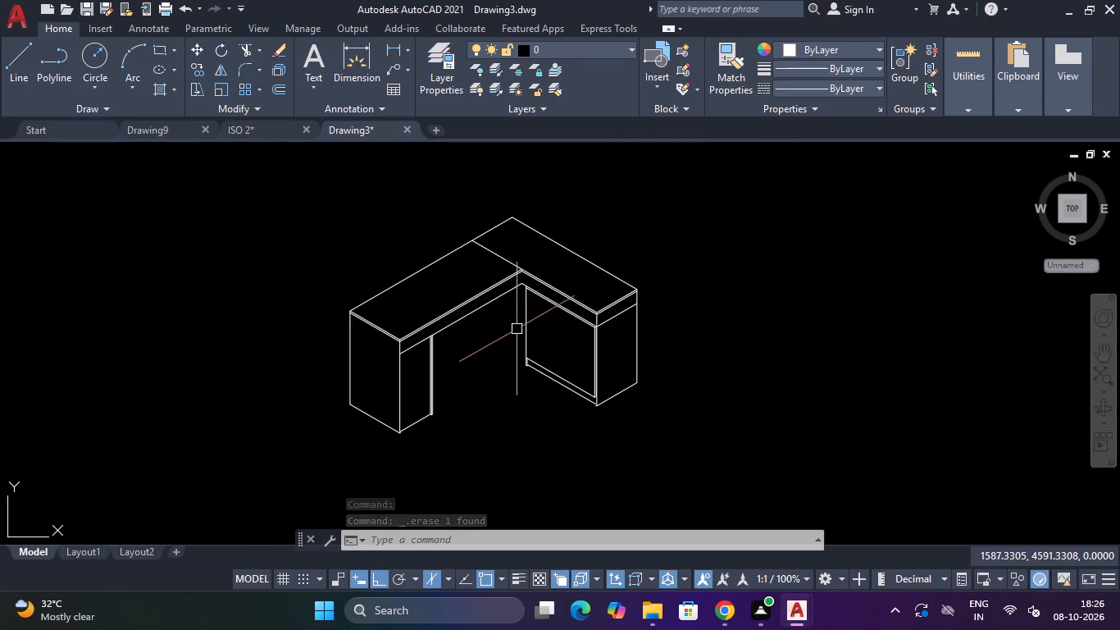
scroll(514, 333, "up", 1)
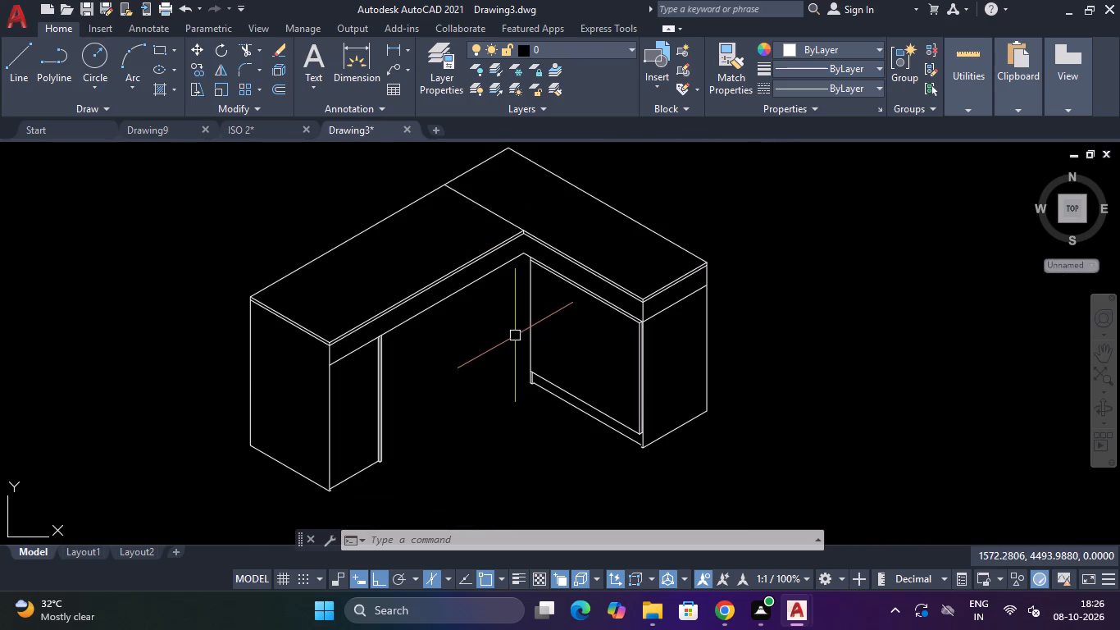
key("Escape")
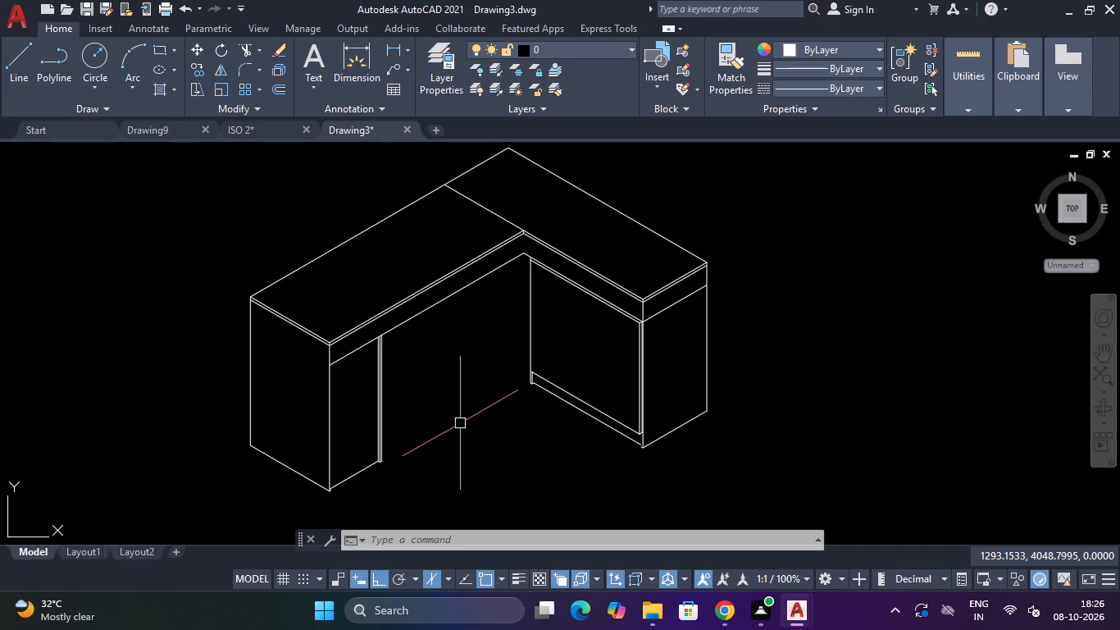
scroll(460, 423, "down", 1)
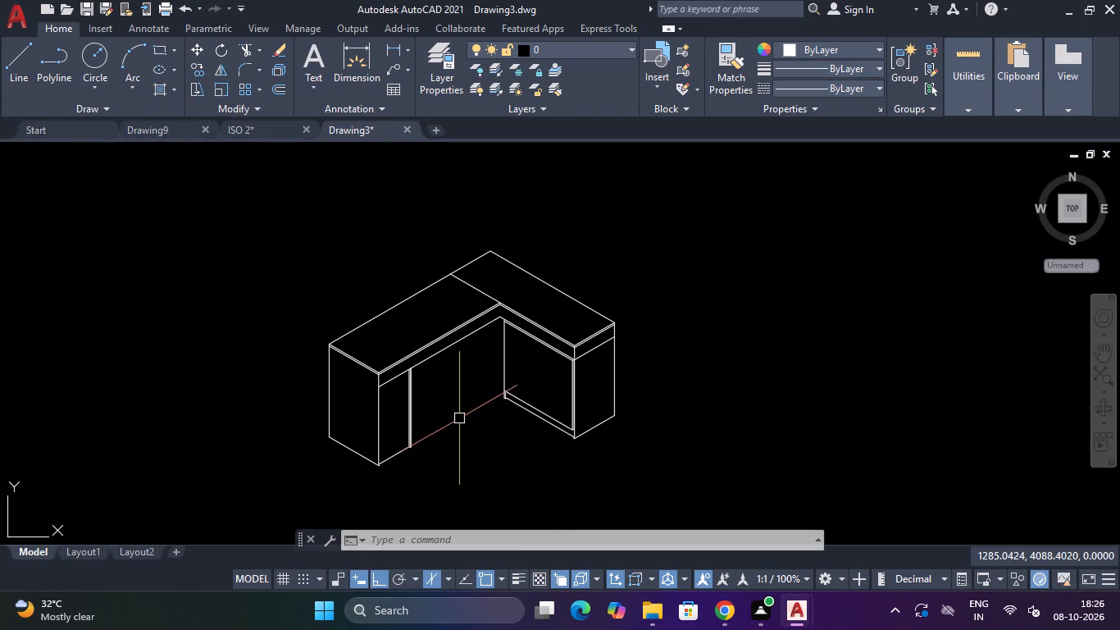
scroll(459, 418, "down", 2)
scroll(459, 418, "up", 4)
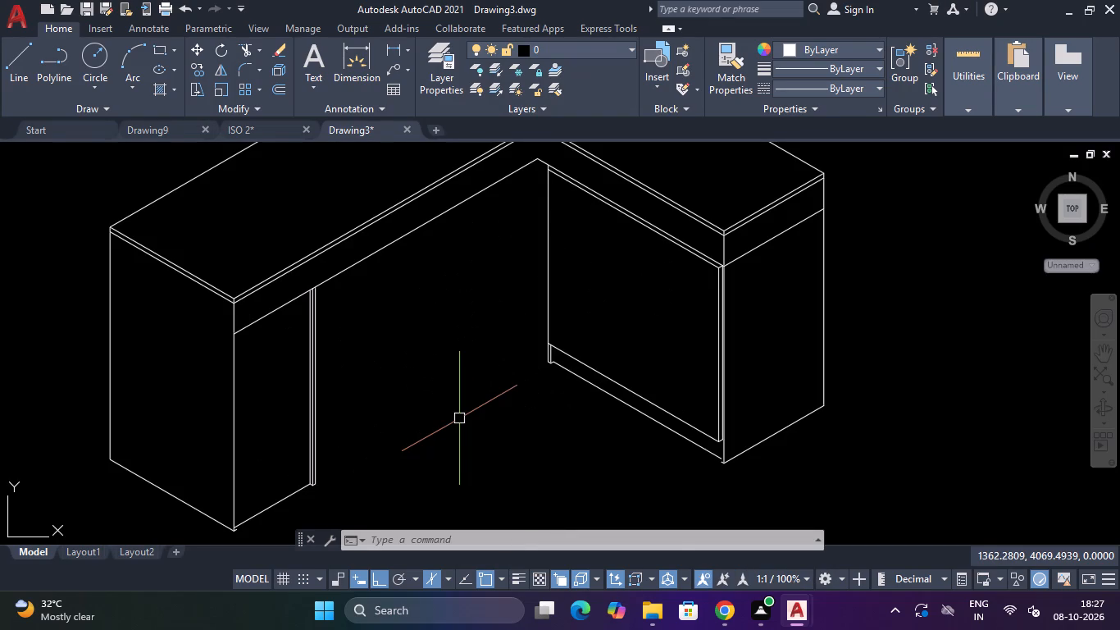
scroll(459, 418, "down", 2)
scroll(459, 418, "up", 2)
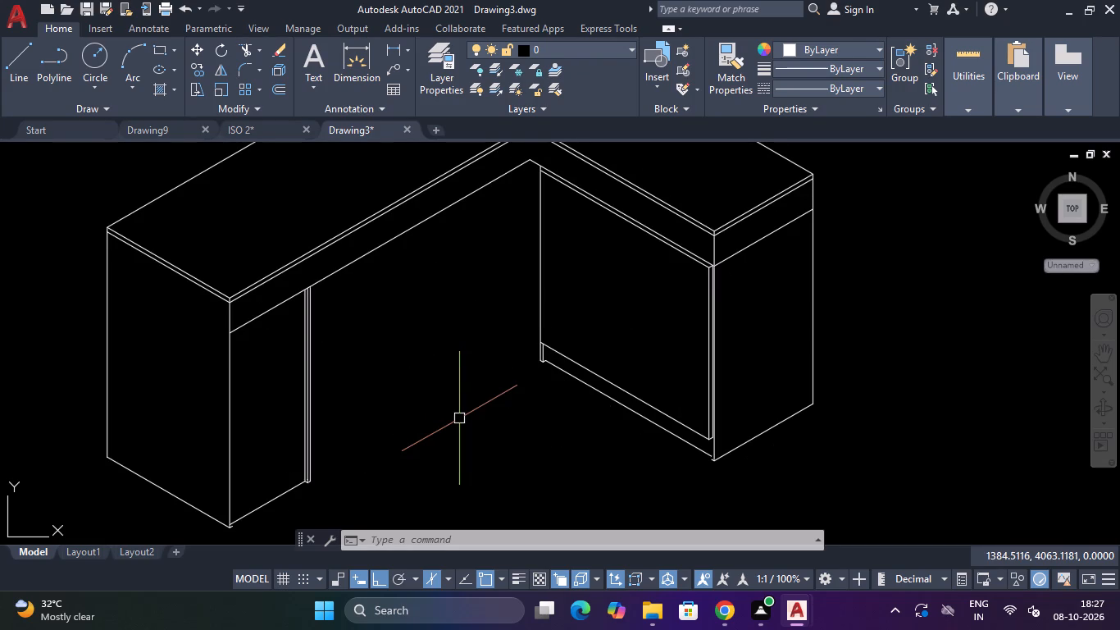
scroll(459, 418, "down", 3)
scroll(459, 418, "up", 5)
scroll(459, 418, "down", 3)
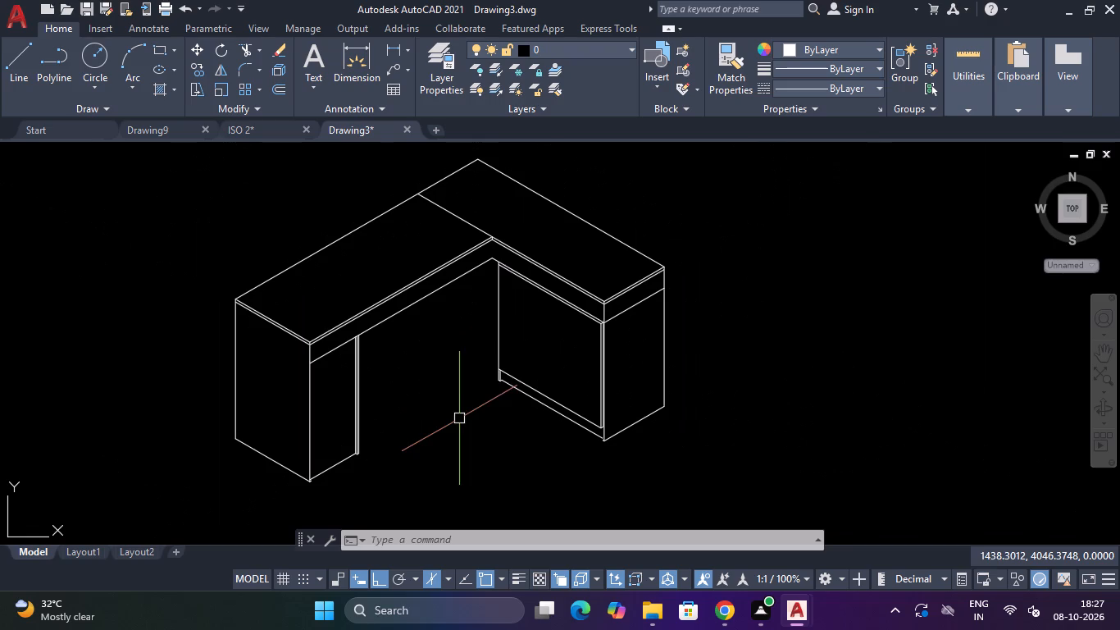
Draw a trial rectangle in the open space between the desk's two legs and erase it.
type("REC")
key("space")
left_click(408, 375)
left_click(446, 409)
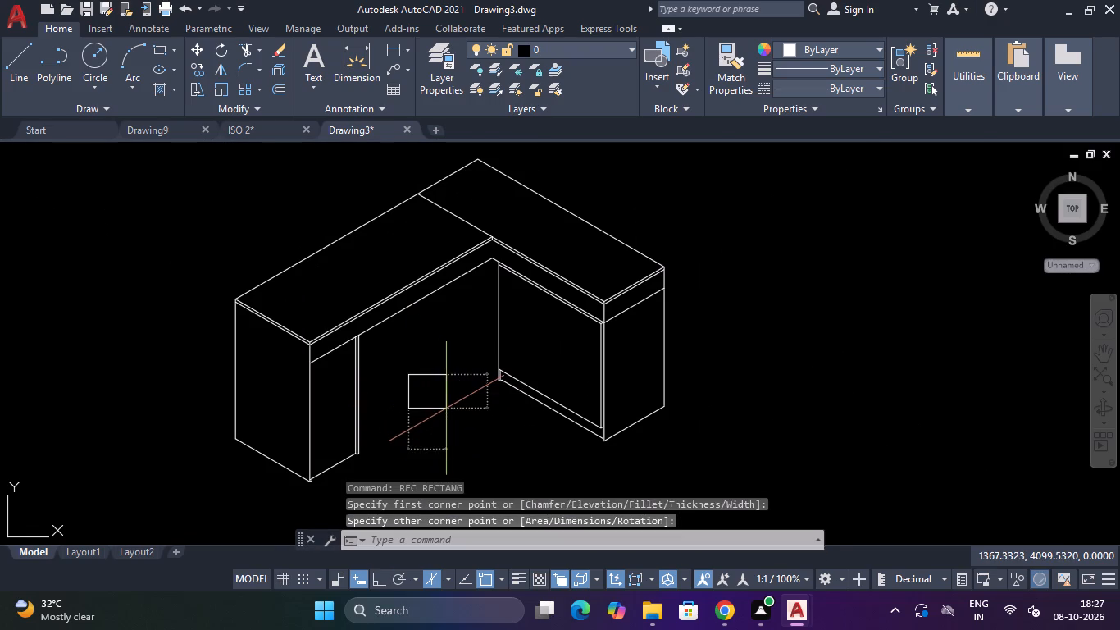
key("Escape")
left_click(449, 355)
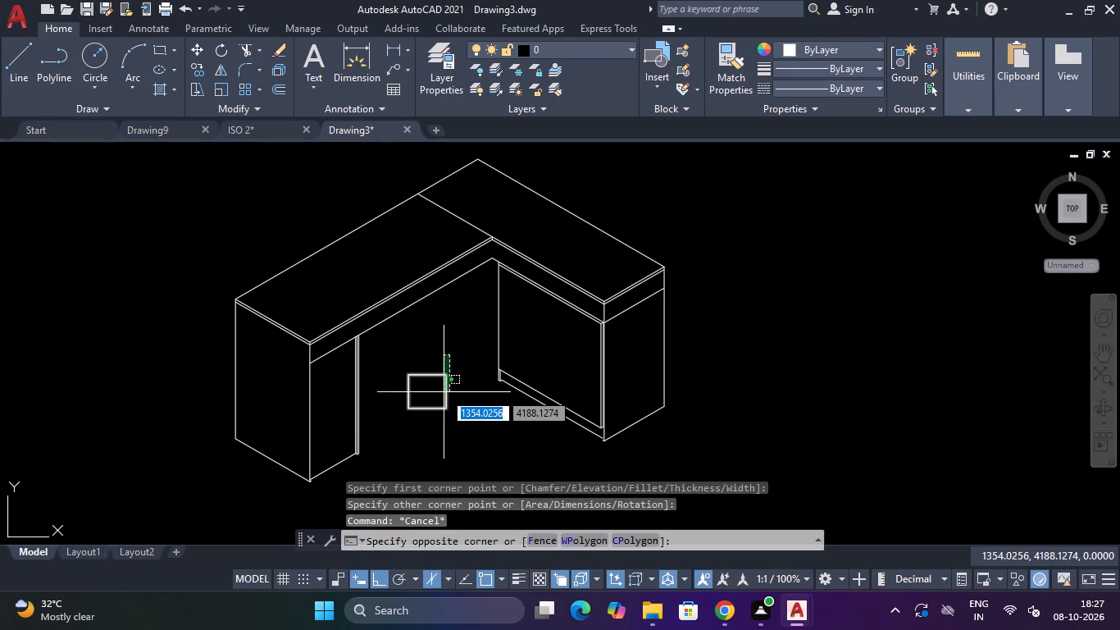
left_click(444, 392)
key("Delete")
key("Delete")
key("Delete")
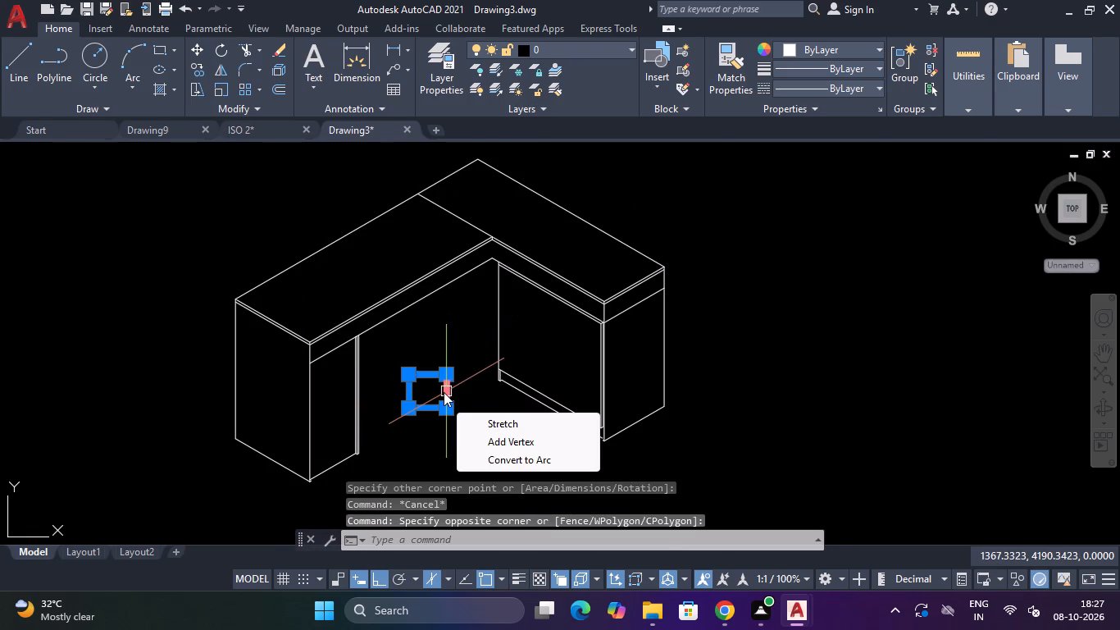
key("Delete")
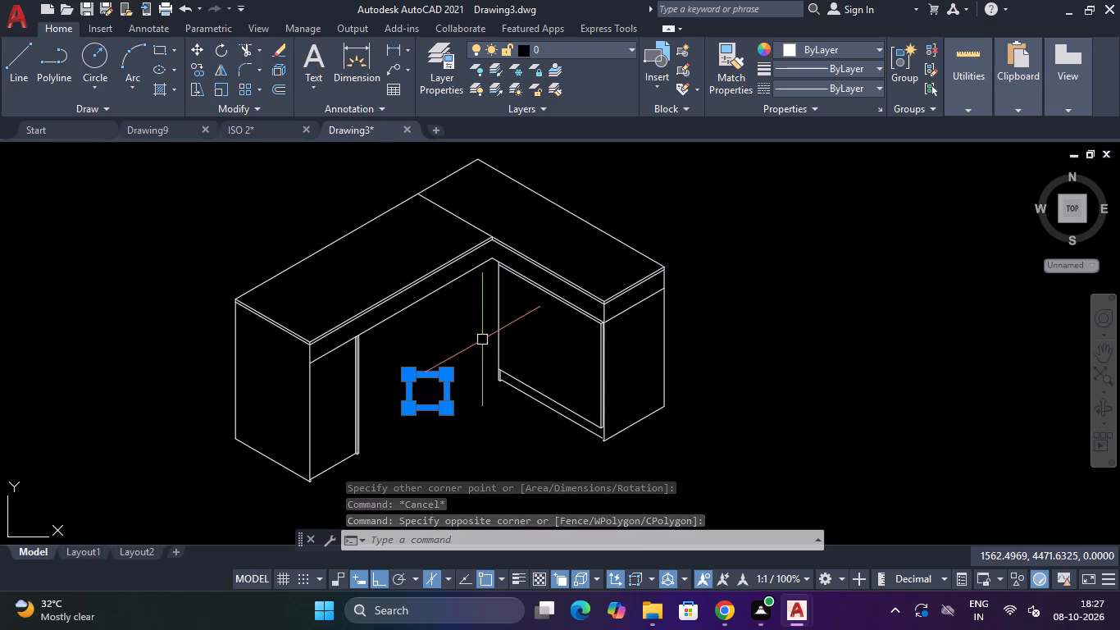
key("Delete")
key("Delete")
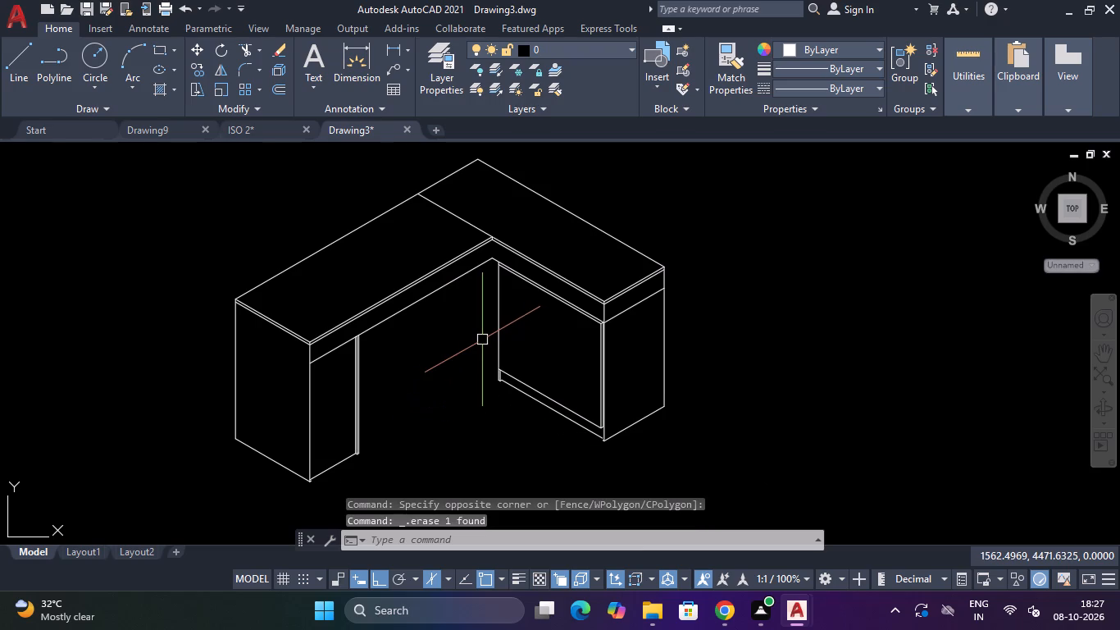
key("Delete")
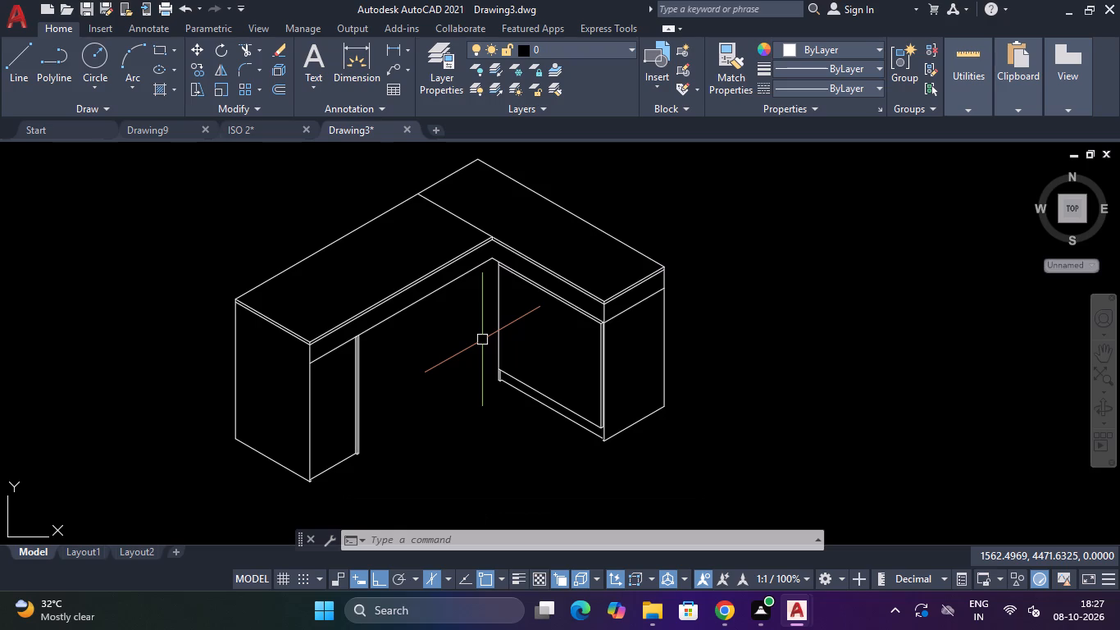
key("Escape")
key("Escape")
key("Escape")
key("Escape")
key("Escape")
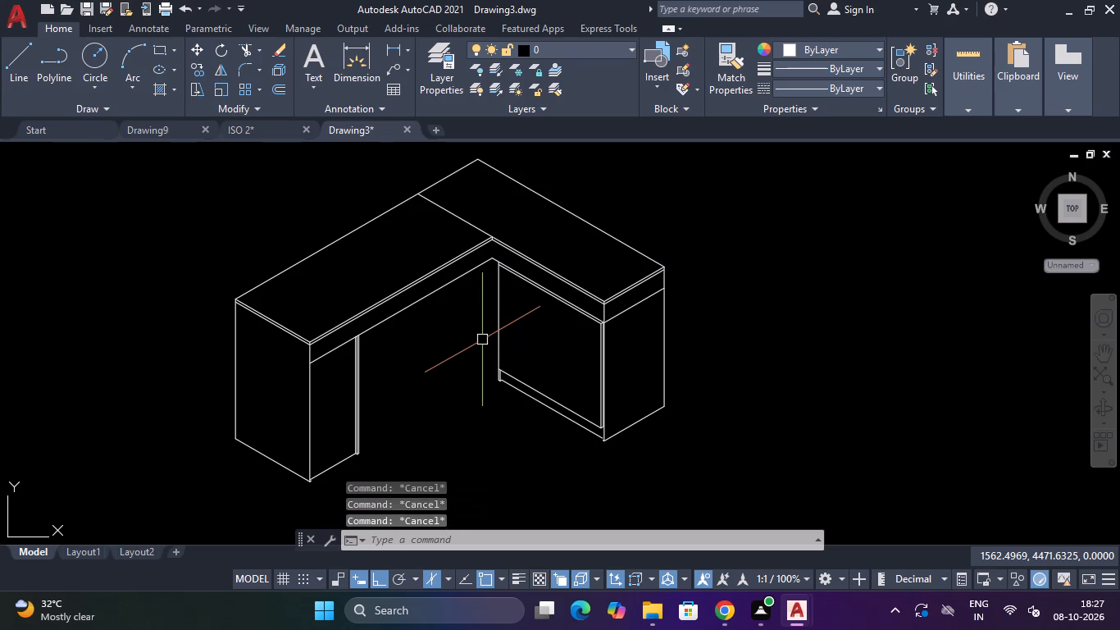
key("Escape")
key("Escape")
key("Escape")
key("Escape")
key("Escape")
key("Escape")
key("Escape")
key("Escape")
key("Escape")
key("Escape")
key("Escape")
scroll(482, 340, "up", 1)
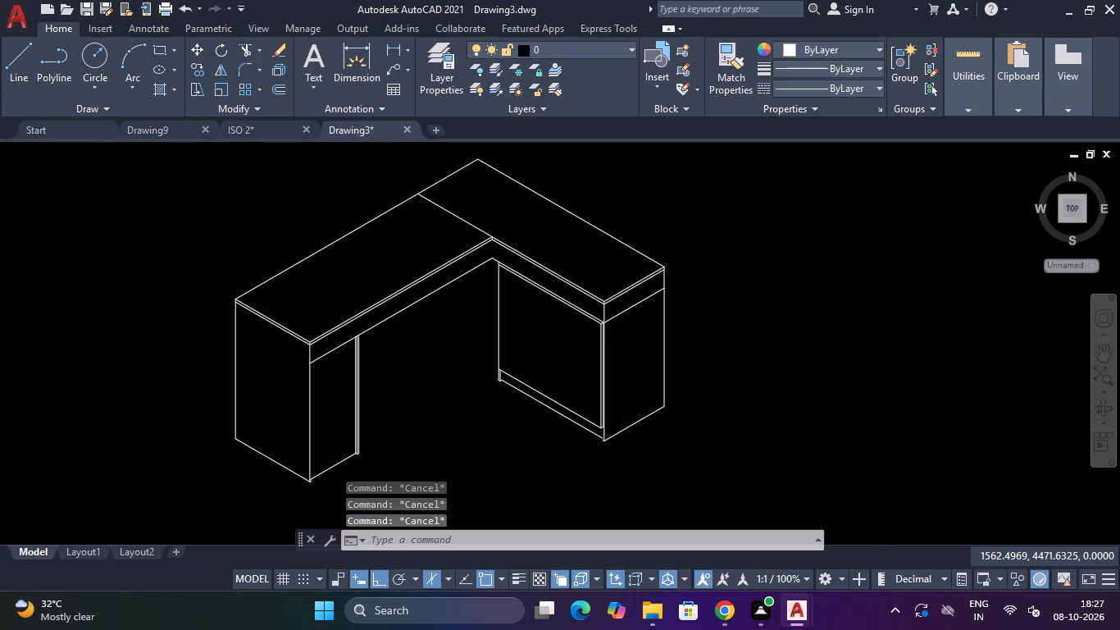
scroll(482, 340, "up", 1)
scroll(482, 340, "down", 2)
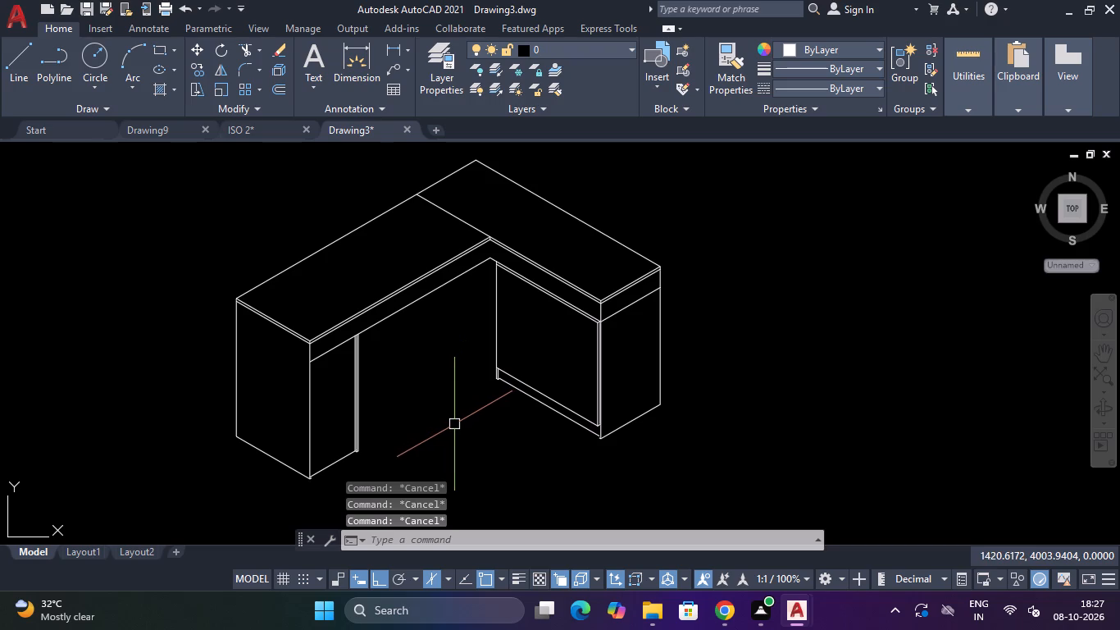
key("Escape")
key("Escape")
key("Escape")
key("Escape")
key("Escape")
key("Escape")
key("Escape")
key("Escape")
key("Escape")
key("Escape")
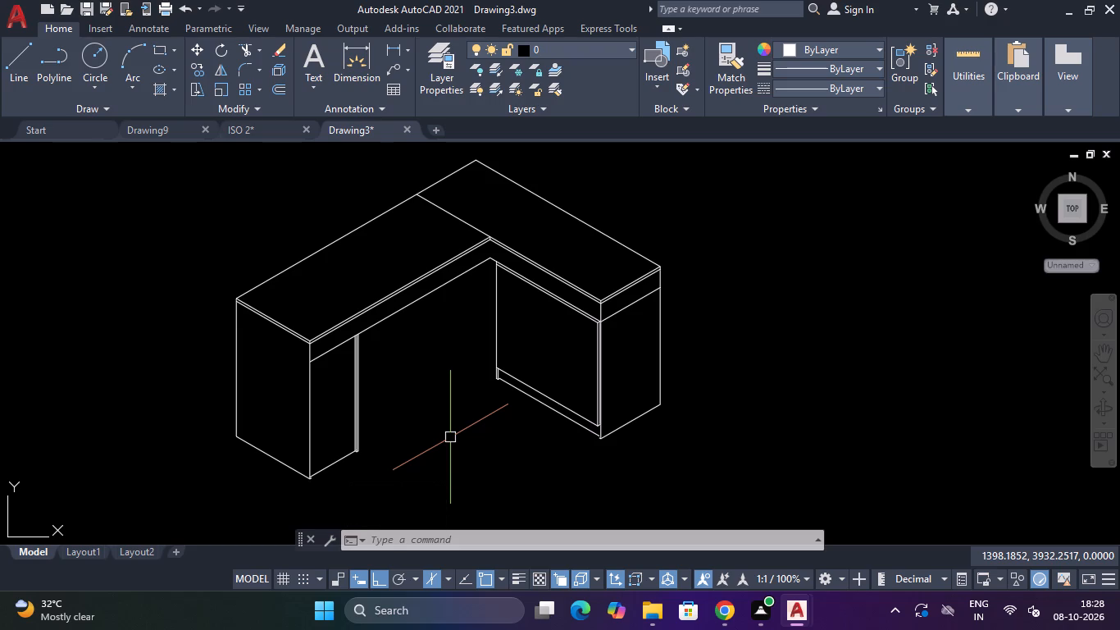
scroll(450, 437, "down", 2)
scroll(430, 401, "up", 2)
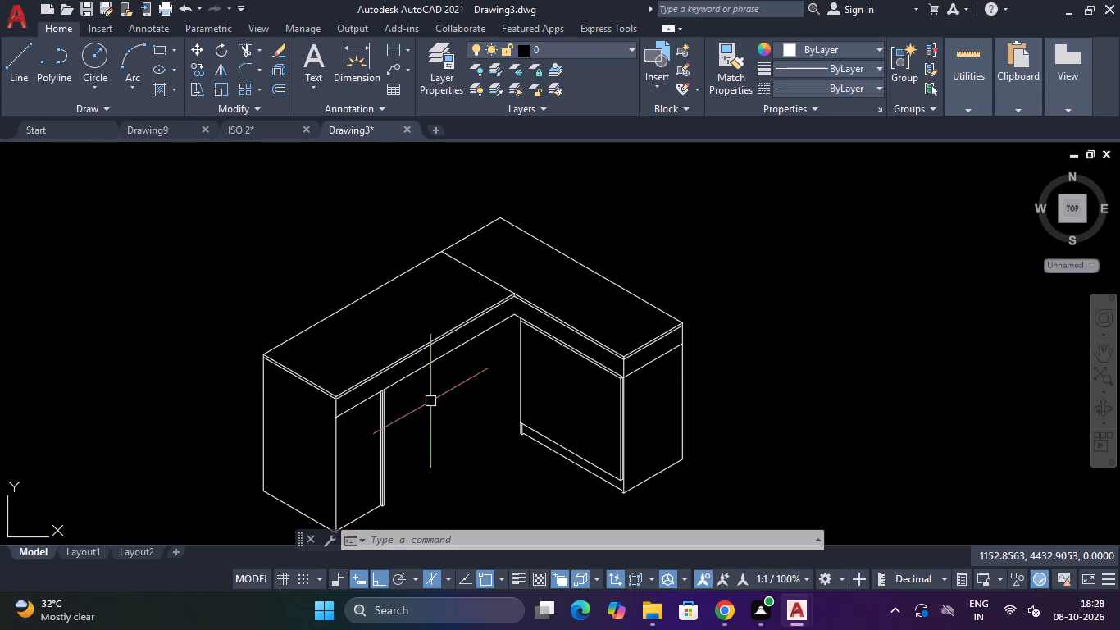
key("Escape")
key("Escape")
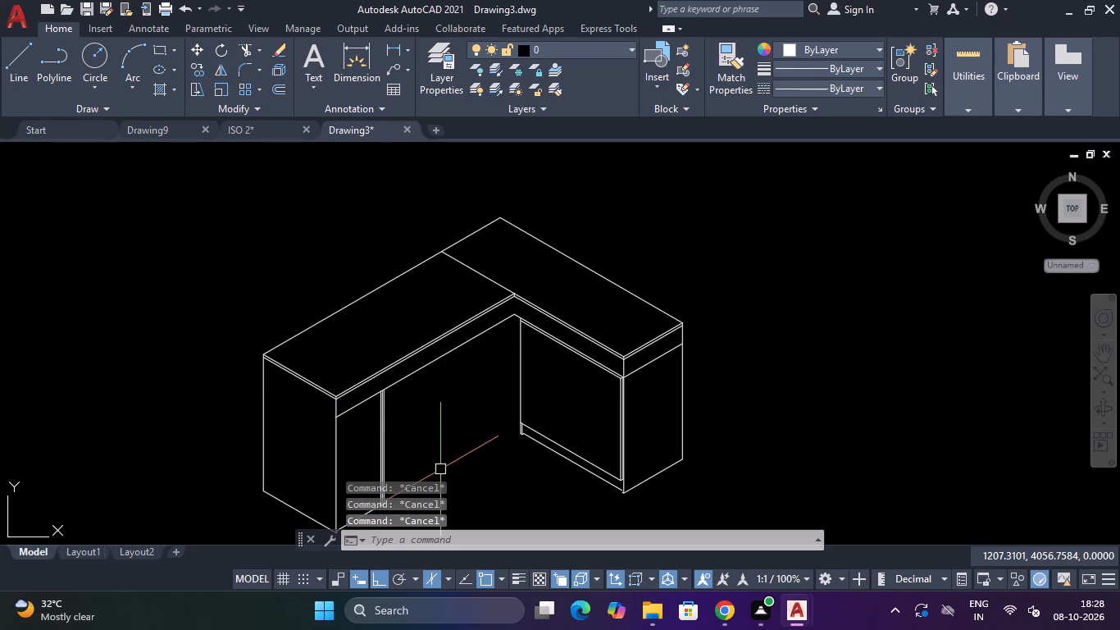
Examine the whole L-shaped desk at several scales, checking both legs, the apron and the recessed panel.
scroll(440, 470, "down", 2)
scroll(440, 471, "up", 2)
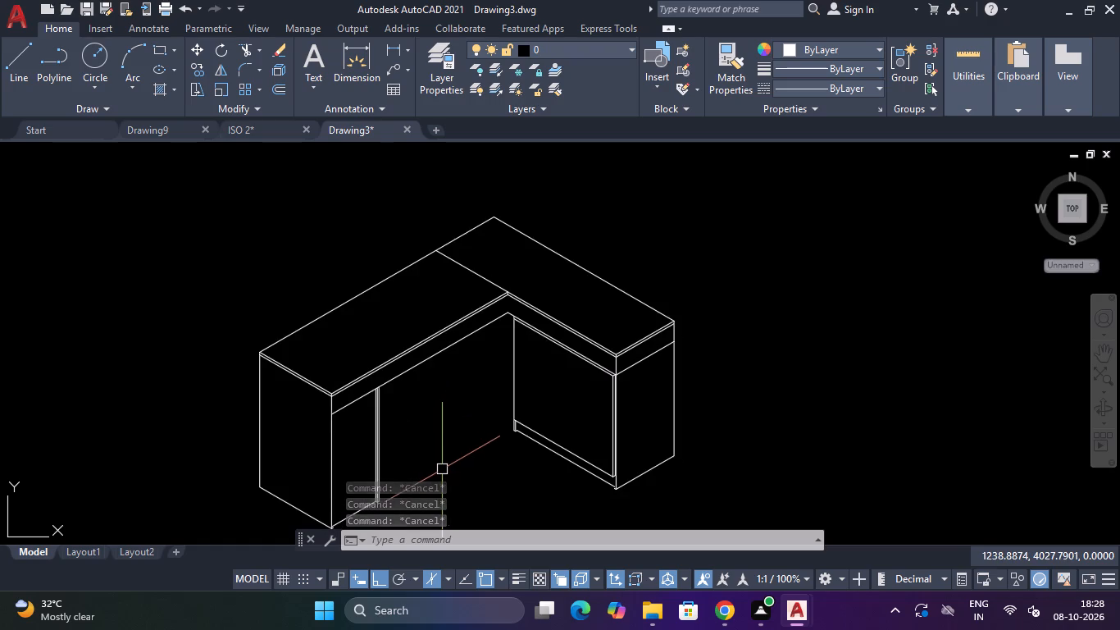
scroll(448, 459, "down", 2)
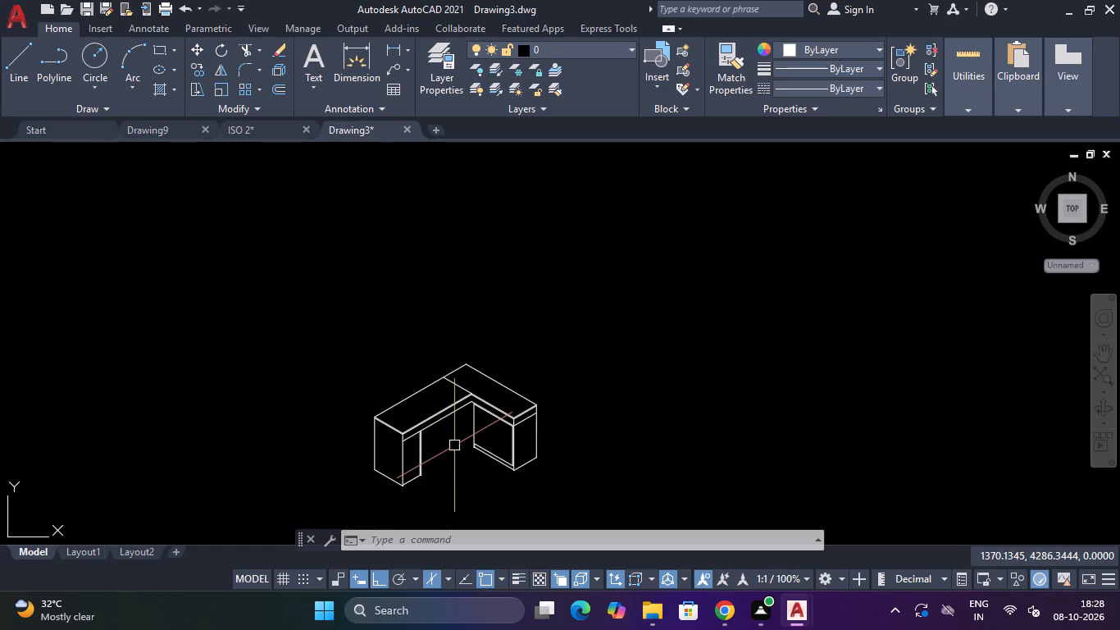
type("P")
key("space")
left_click_drag(454, 445, 465, 381)
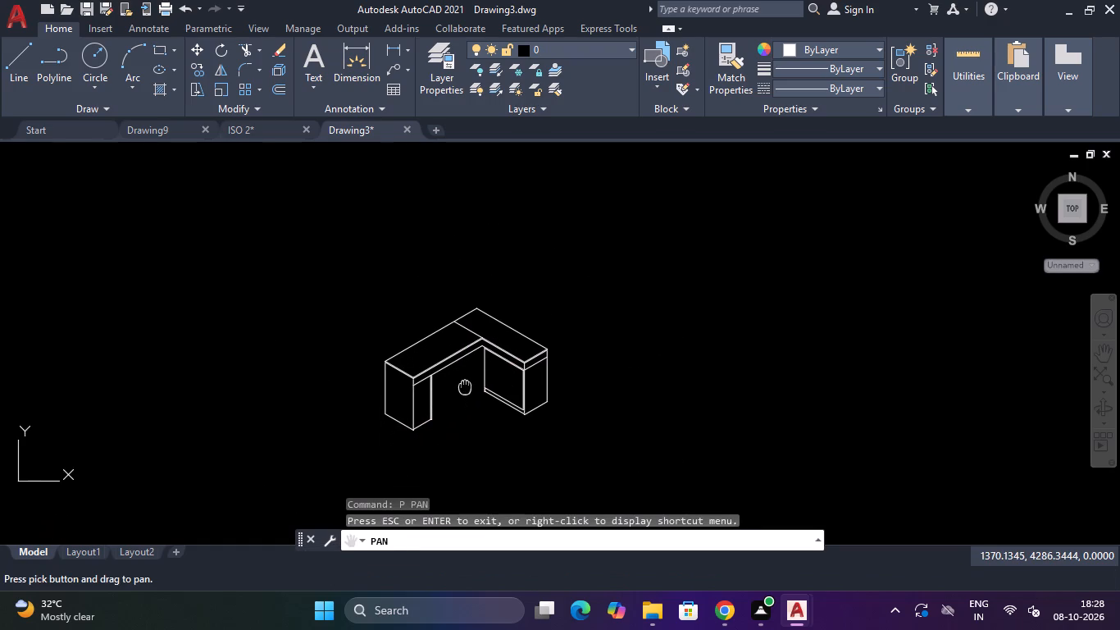
left_click_drag(465, 381, 465, 360)
key("Escape")
scroll(465, 360, "up", 3)
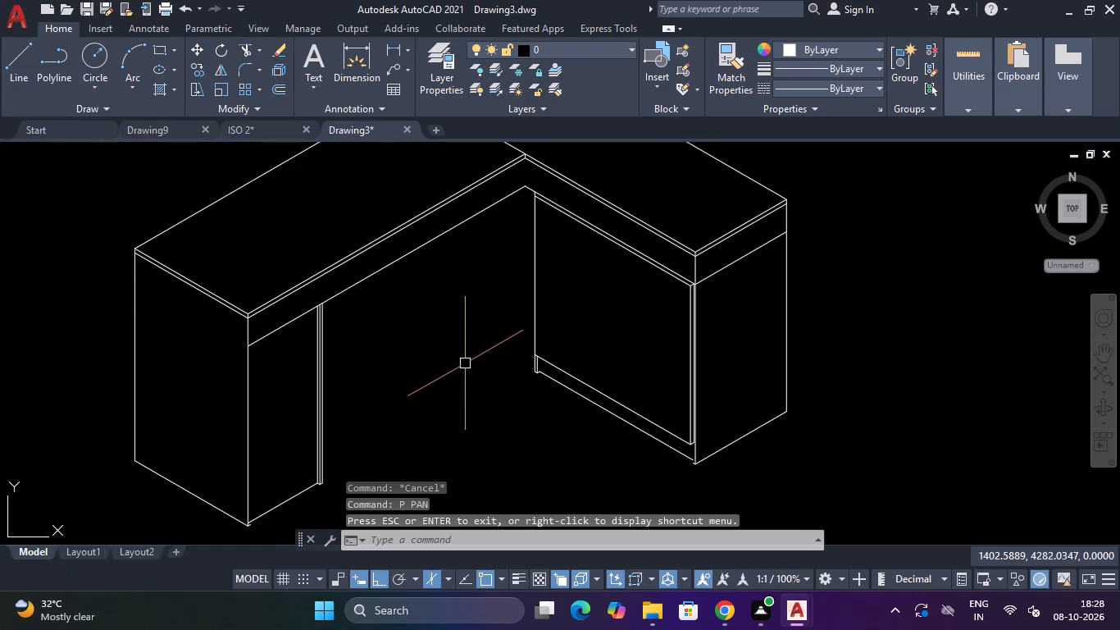
scroll(465, 363, "down", 2)
scroll(465, 363, "up", 1)
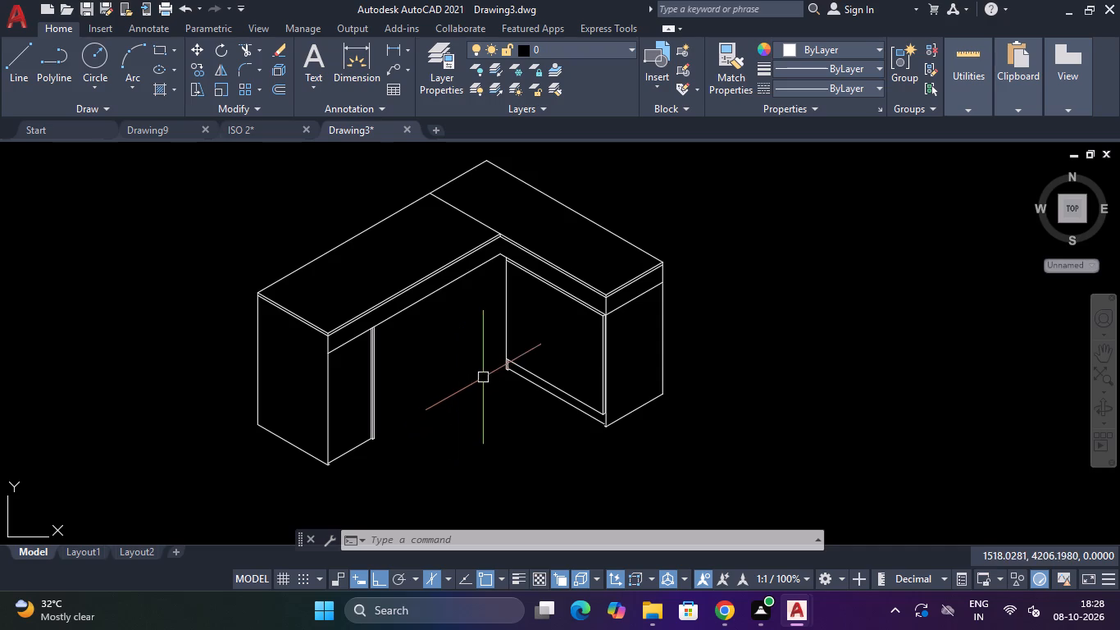
scroll(483, 377, "down", 2)
scroll(483, 377, "up", 3)
scroll(464, 358, "down", 3)
scroll(446, 355, "up", 2)
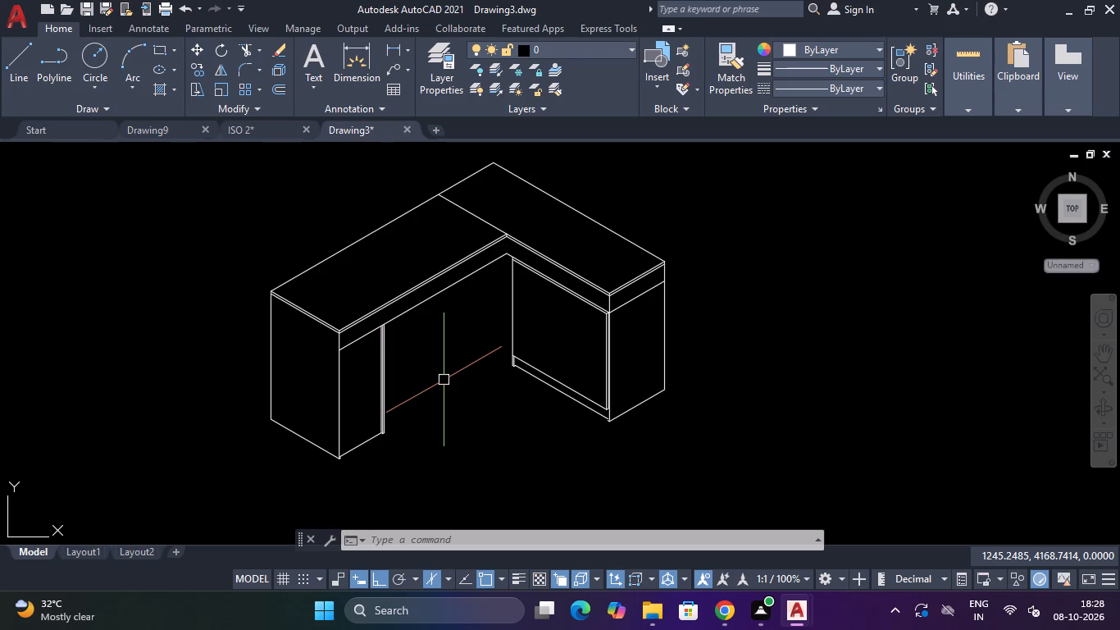
scroll(444, 380, "down", 3)
scroll(444, 380, "up", 2)
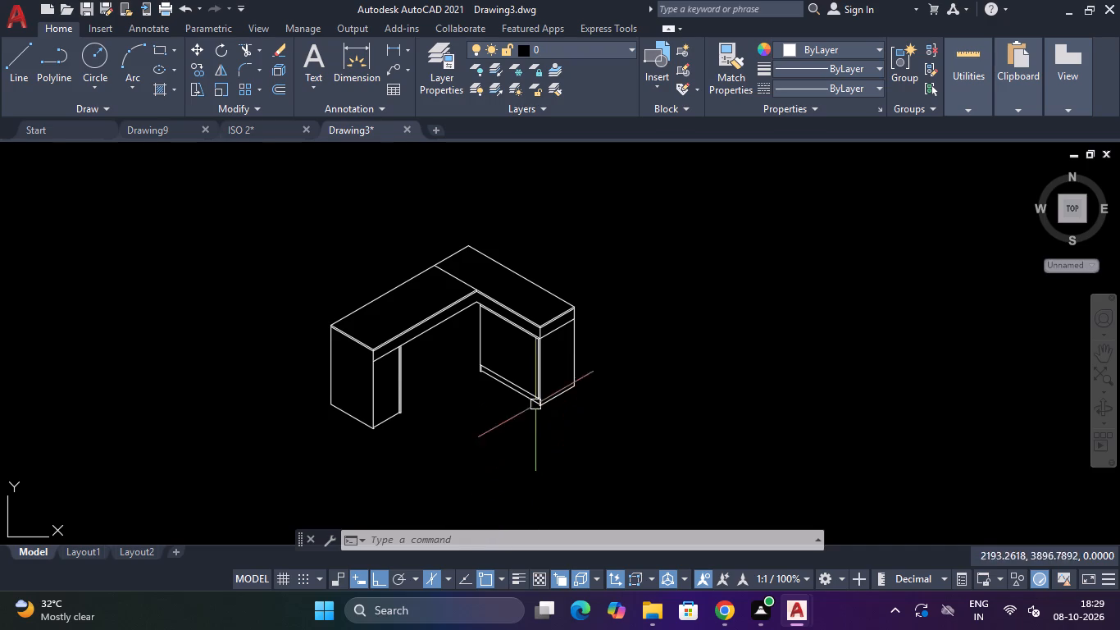
scroll(507, 313, "up", 1)
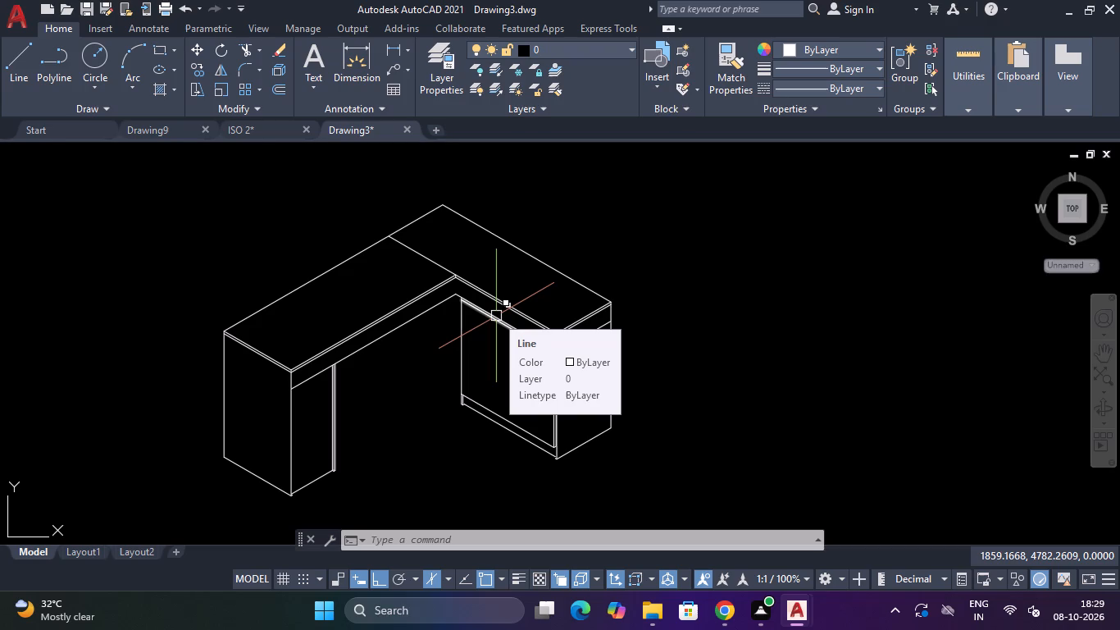
scroll(496, 316, "down", 2)
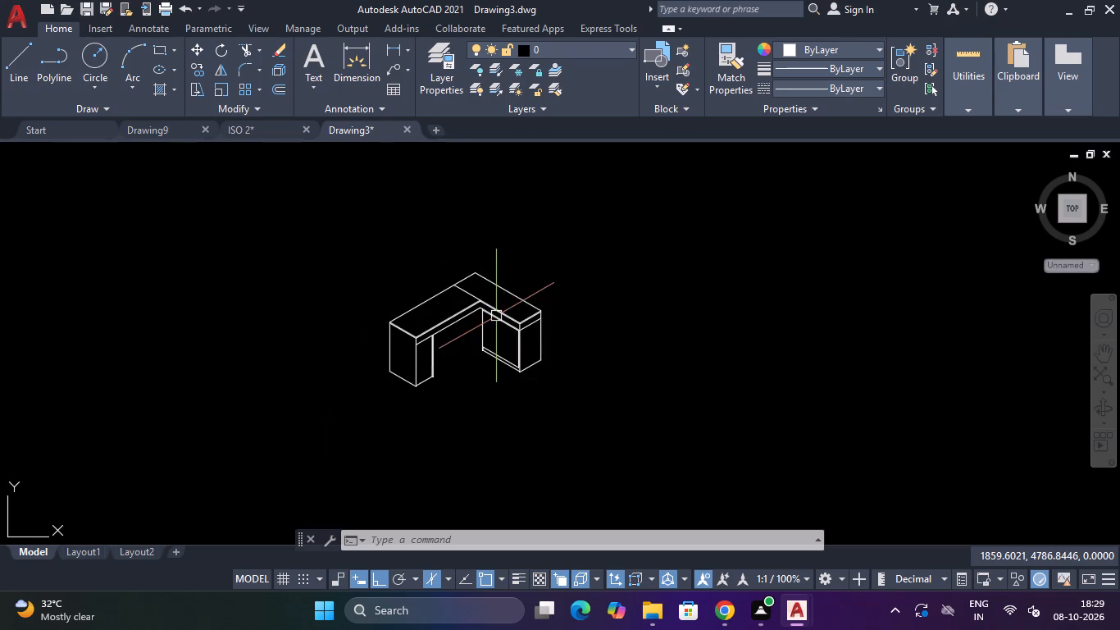
scroll(496, 316, "up", 2)
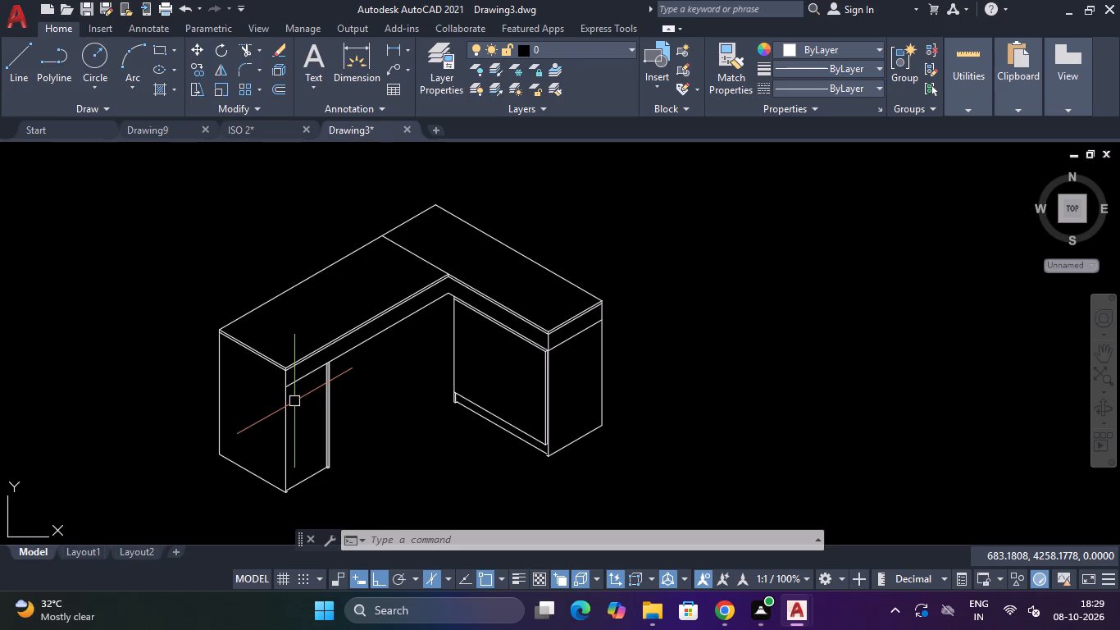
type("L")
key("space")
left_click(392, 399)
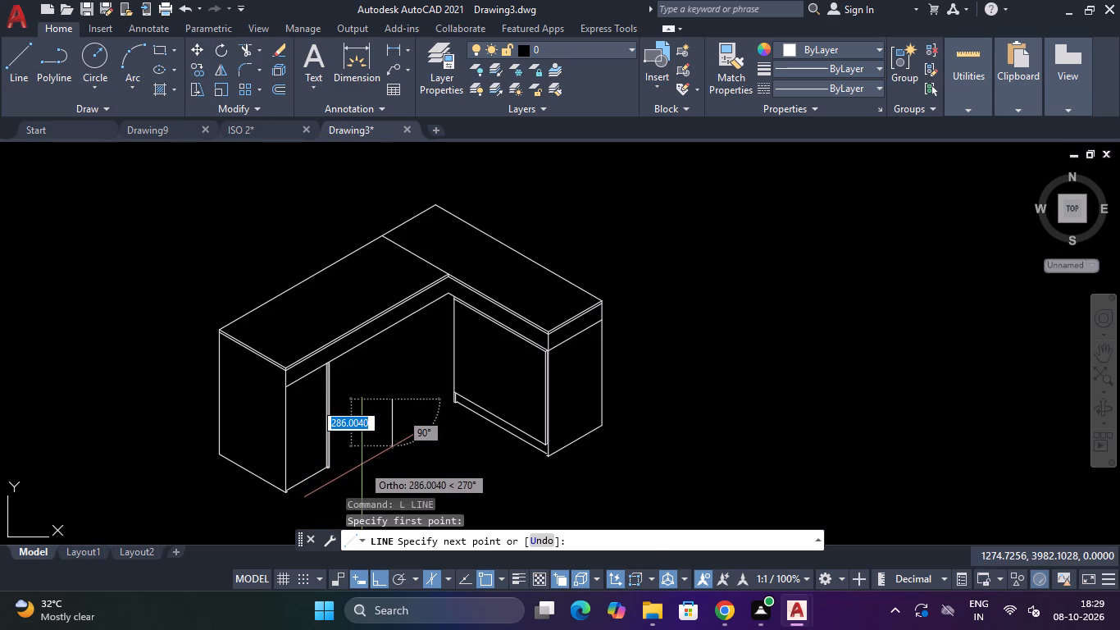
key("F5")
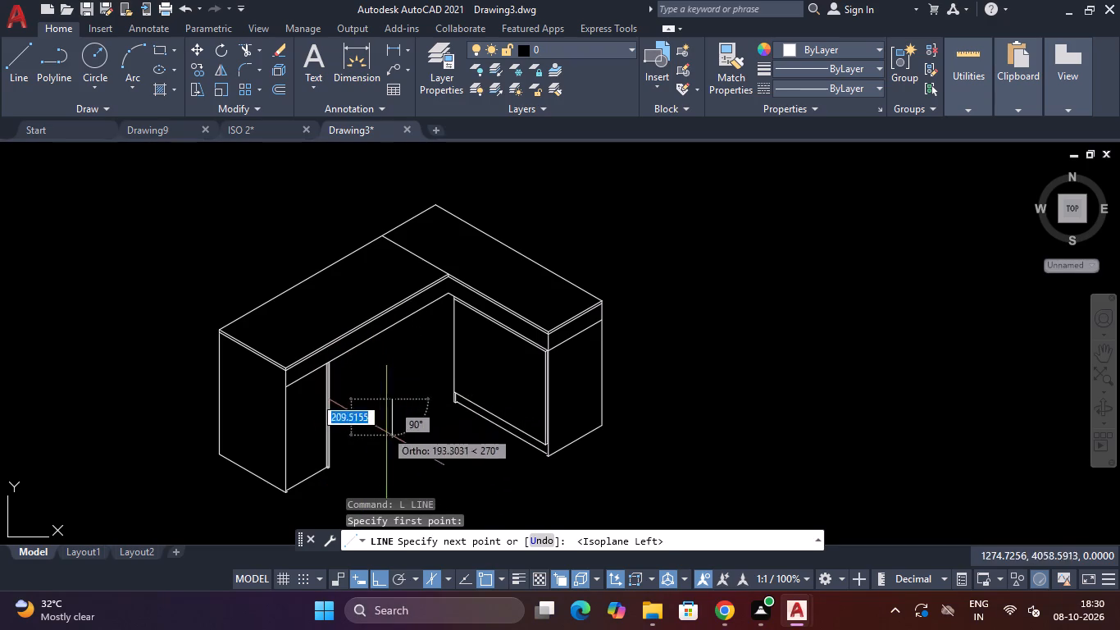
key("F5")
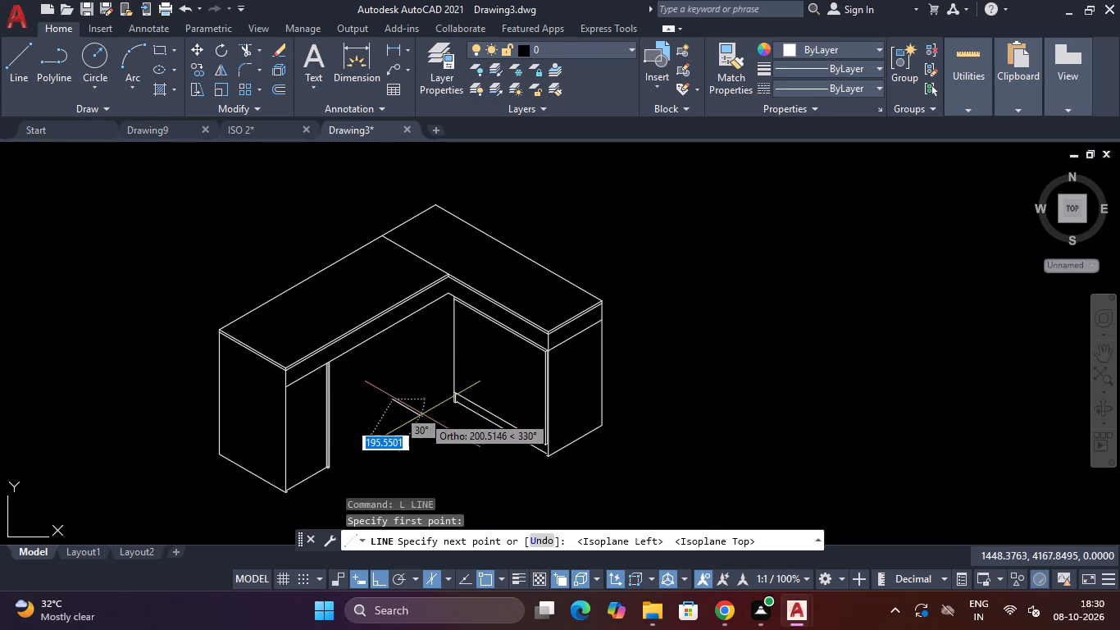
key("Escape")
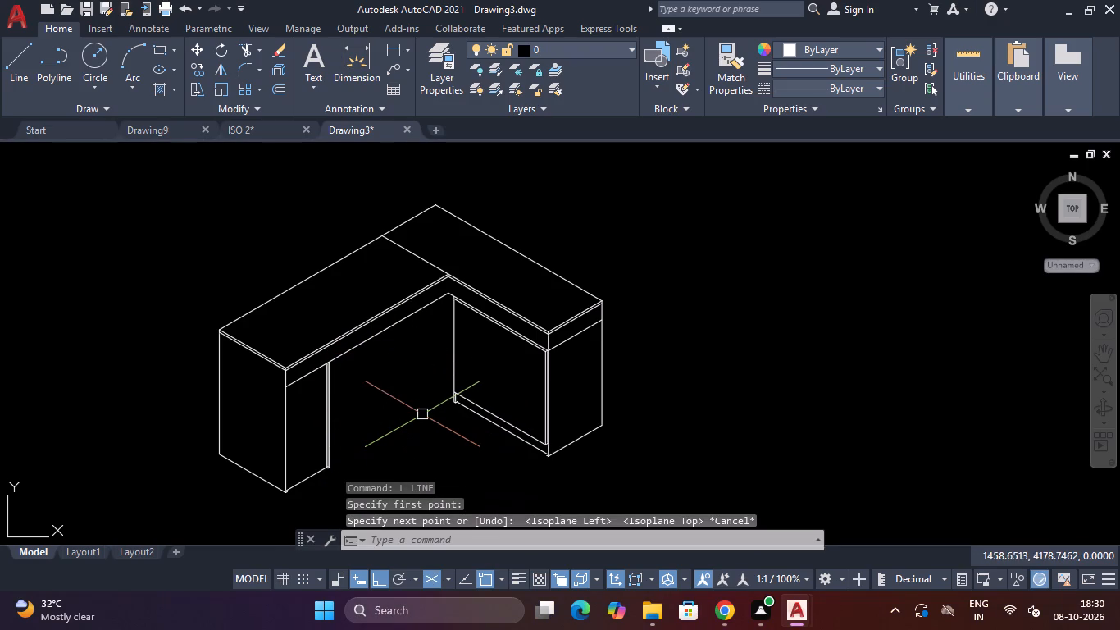
Switch the isometric drawing plane to Isoplane Left.
key("F5")
key("F5")
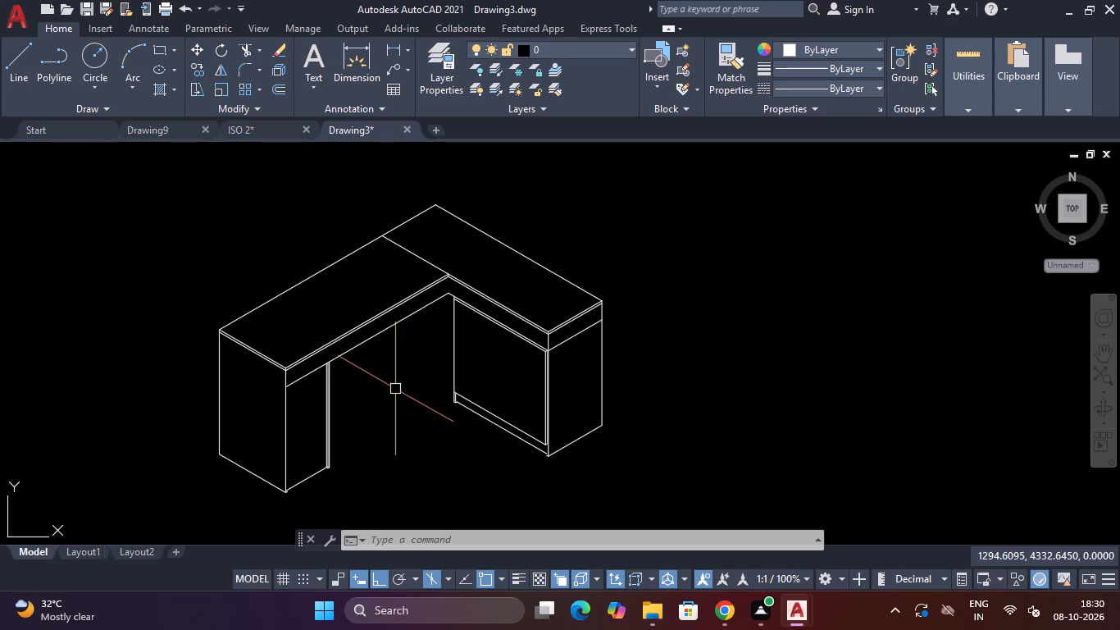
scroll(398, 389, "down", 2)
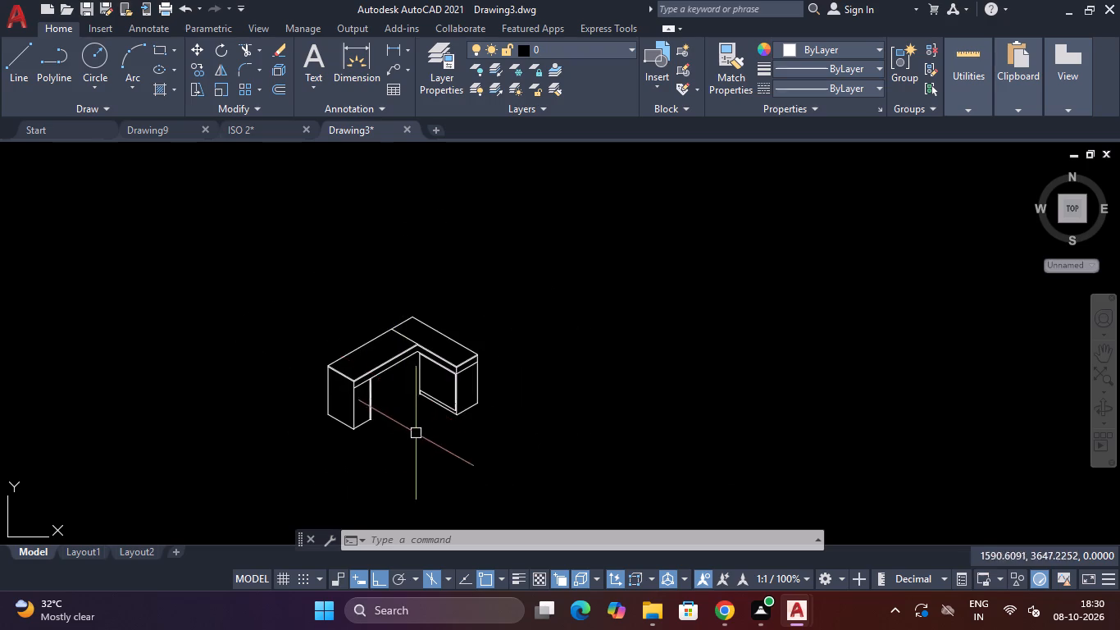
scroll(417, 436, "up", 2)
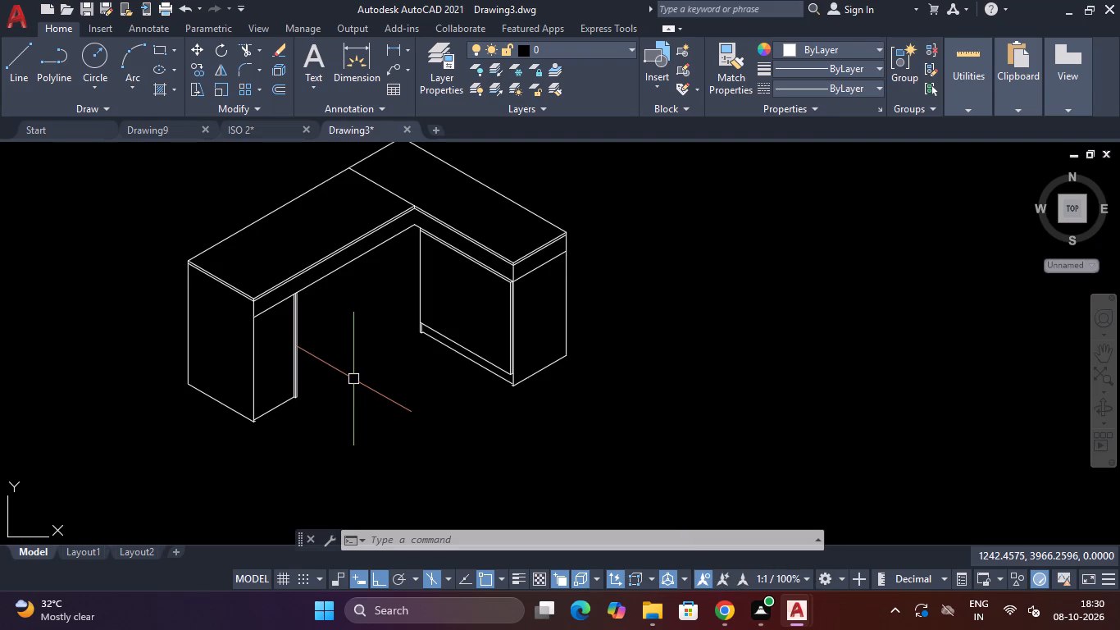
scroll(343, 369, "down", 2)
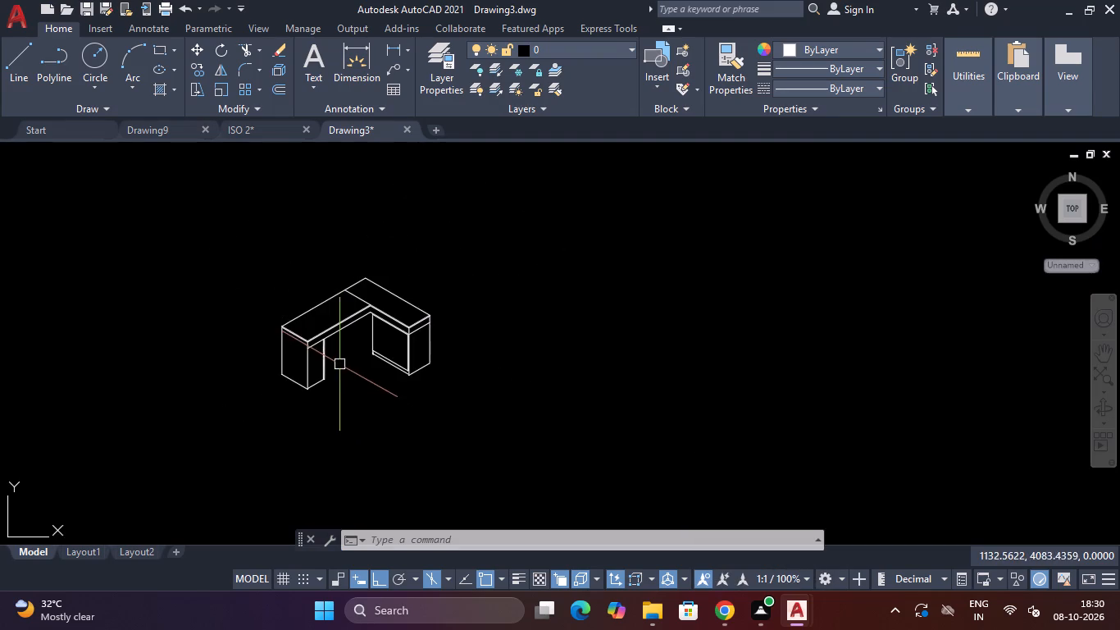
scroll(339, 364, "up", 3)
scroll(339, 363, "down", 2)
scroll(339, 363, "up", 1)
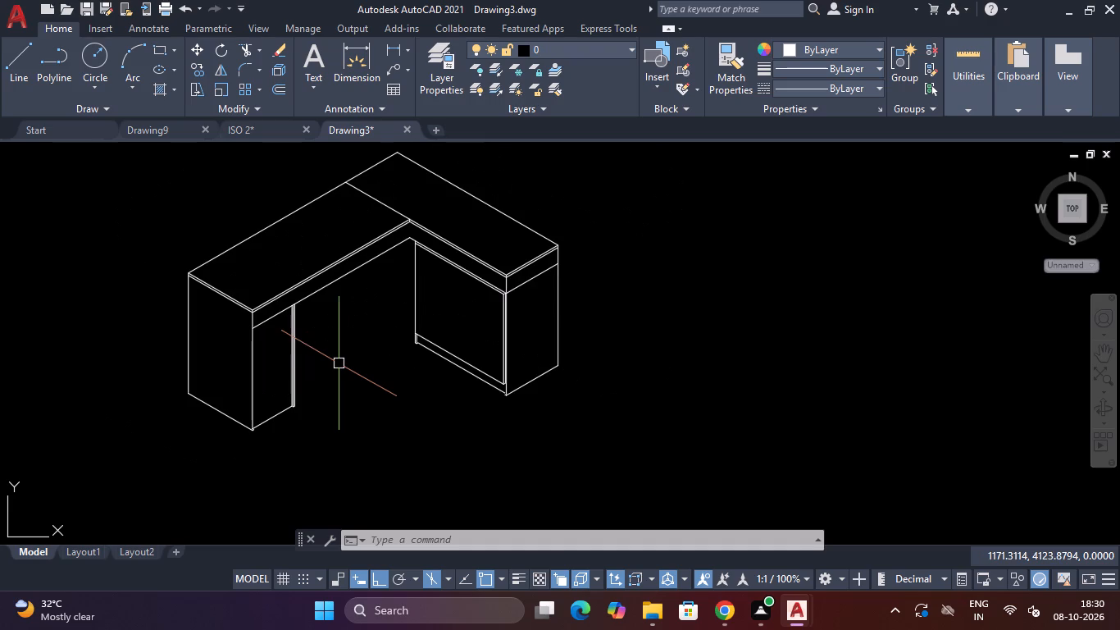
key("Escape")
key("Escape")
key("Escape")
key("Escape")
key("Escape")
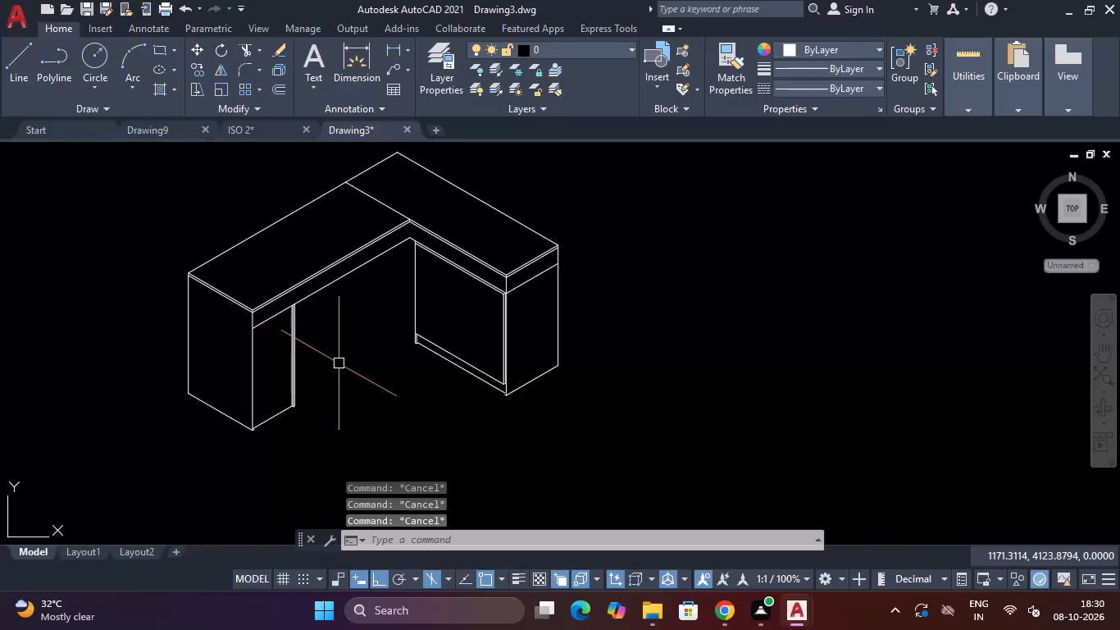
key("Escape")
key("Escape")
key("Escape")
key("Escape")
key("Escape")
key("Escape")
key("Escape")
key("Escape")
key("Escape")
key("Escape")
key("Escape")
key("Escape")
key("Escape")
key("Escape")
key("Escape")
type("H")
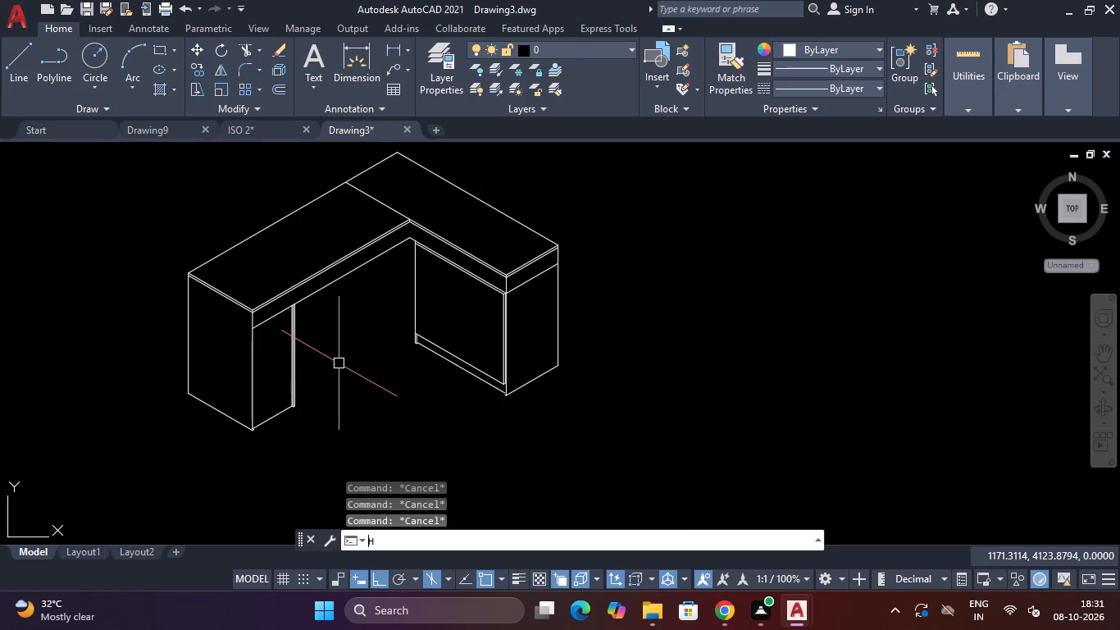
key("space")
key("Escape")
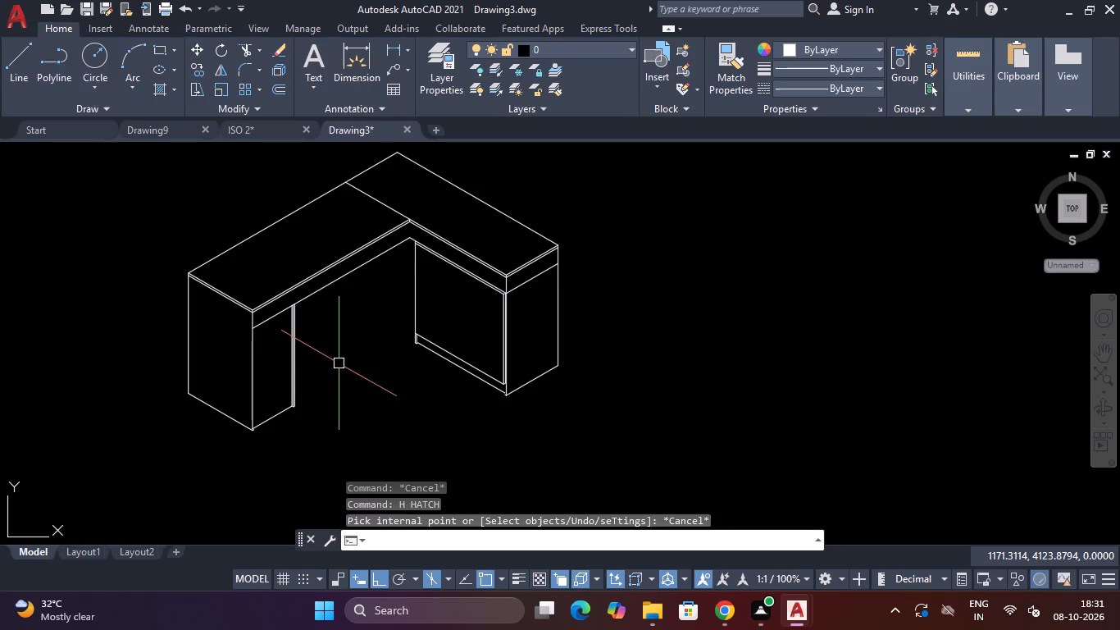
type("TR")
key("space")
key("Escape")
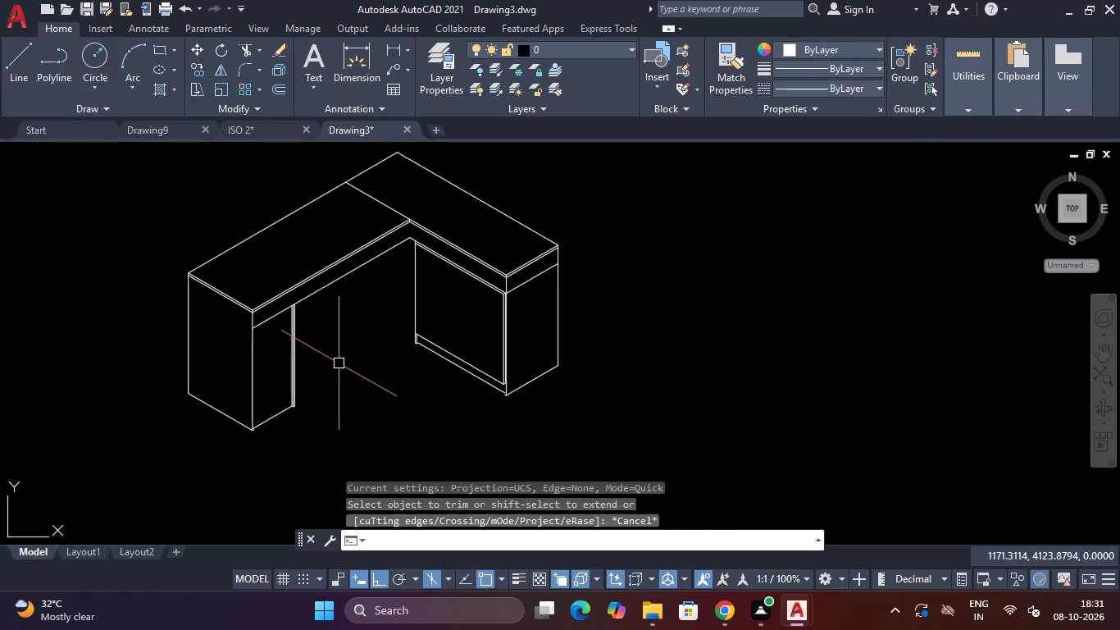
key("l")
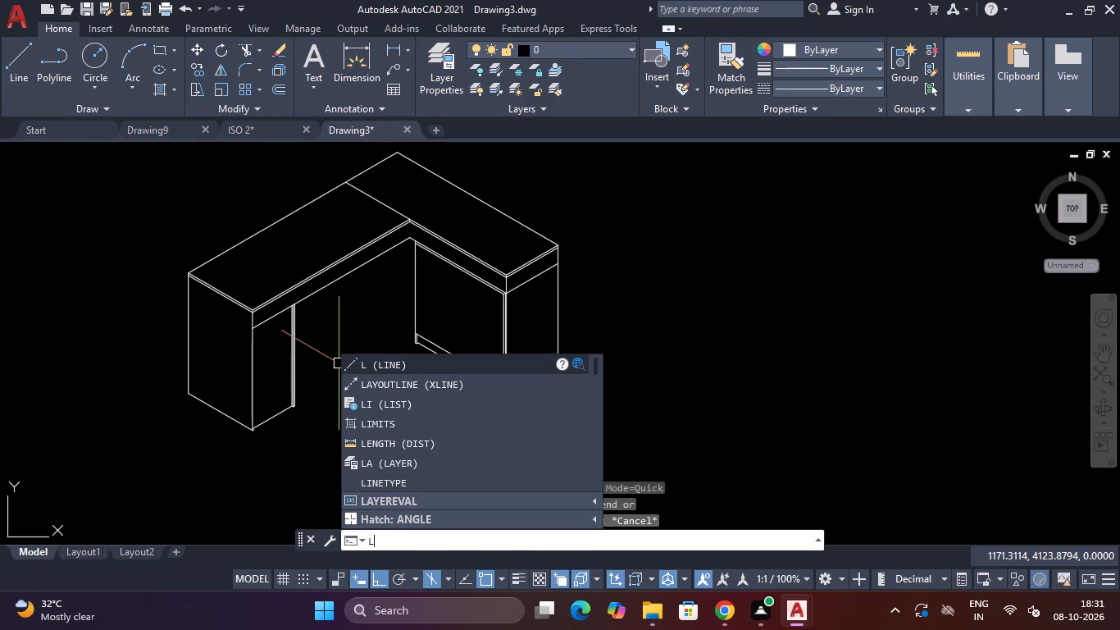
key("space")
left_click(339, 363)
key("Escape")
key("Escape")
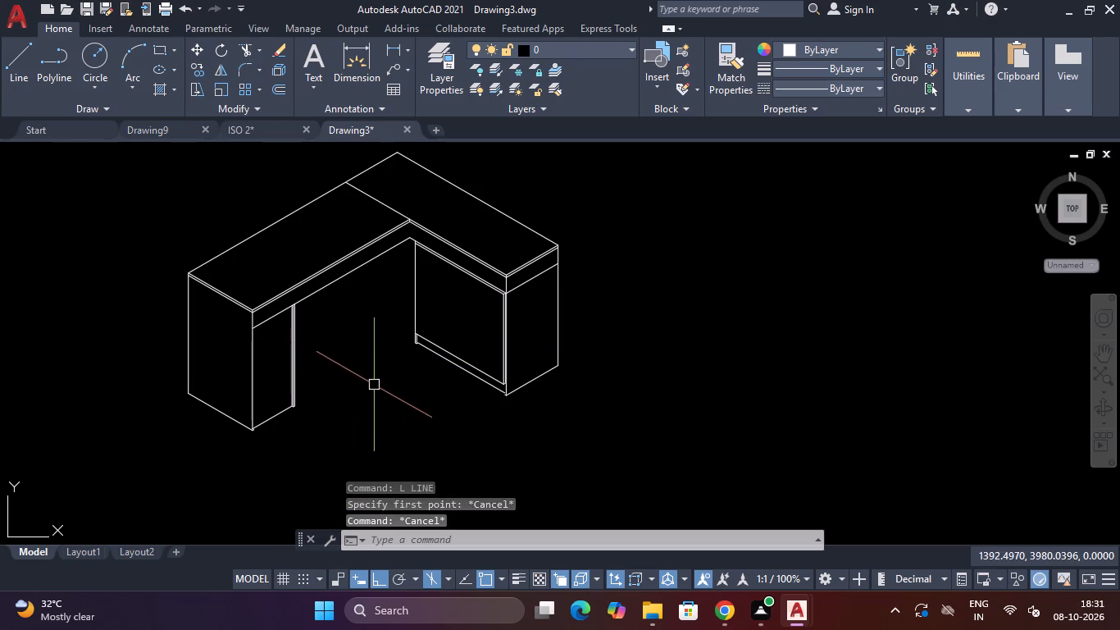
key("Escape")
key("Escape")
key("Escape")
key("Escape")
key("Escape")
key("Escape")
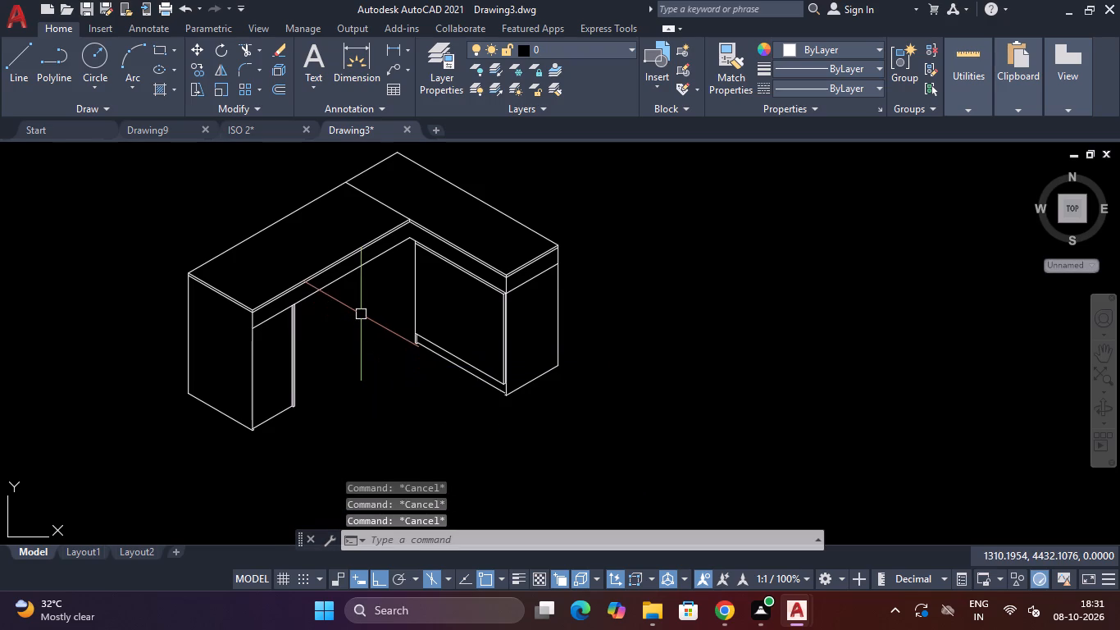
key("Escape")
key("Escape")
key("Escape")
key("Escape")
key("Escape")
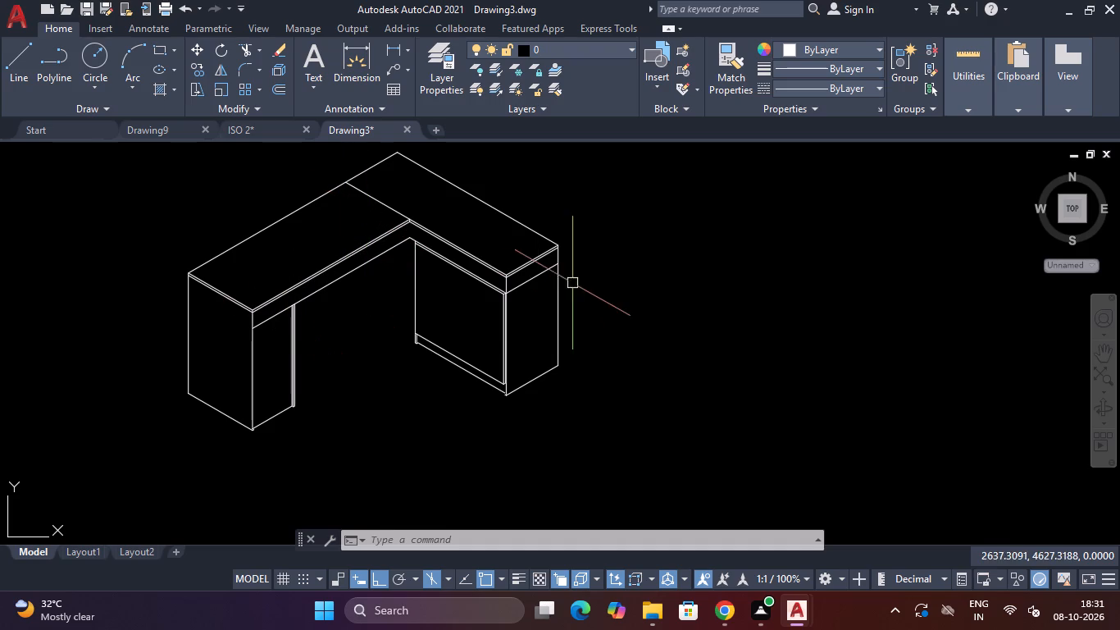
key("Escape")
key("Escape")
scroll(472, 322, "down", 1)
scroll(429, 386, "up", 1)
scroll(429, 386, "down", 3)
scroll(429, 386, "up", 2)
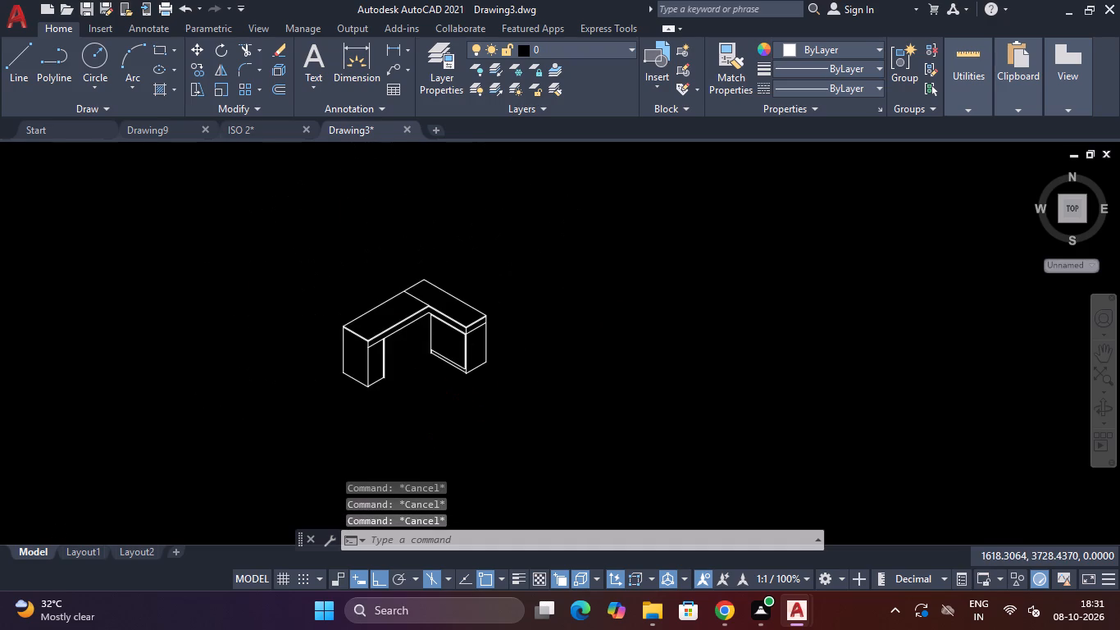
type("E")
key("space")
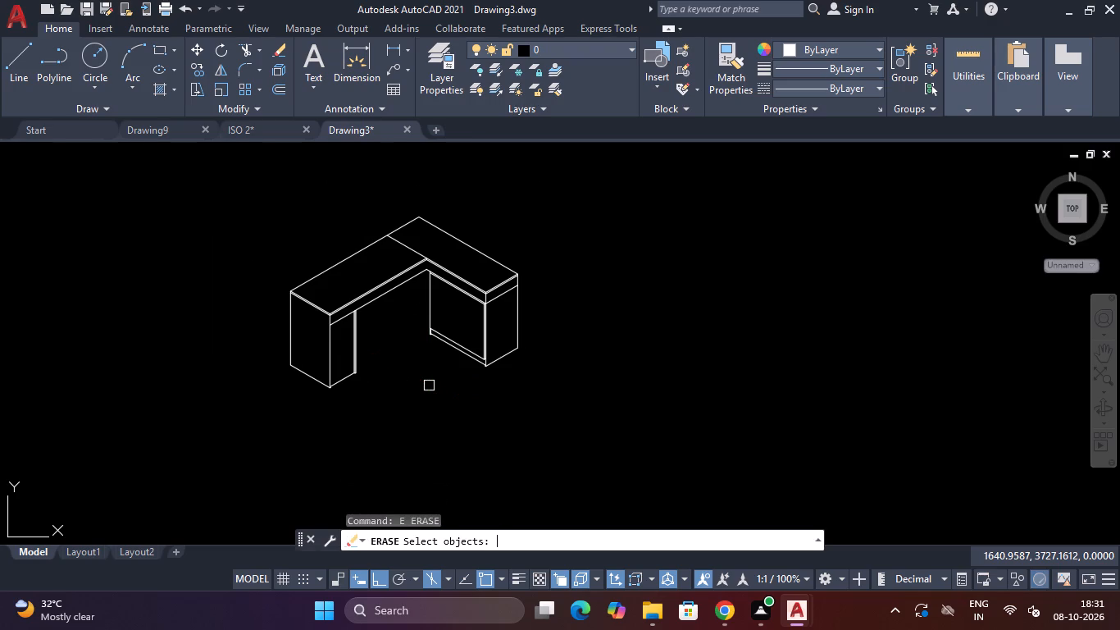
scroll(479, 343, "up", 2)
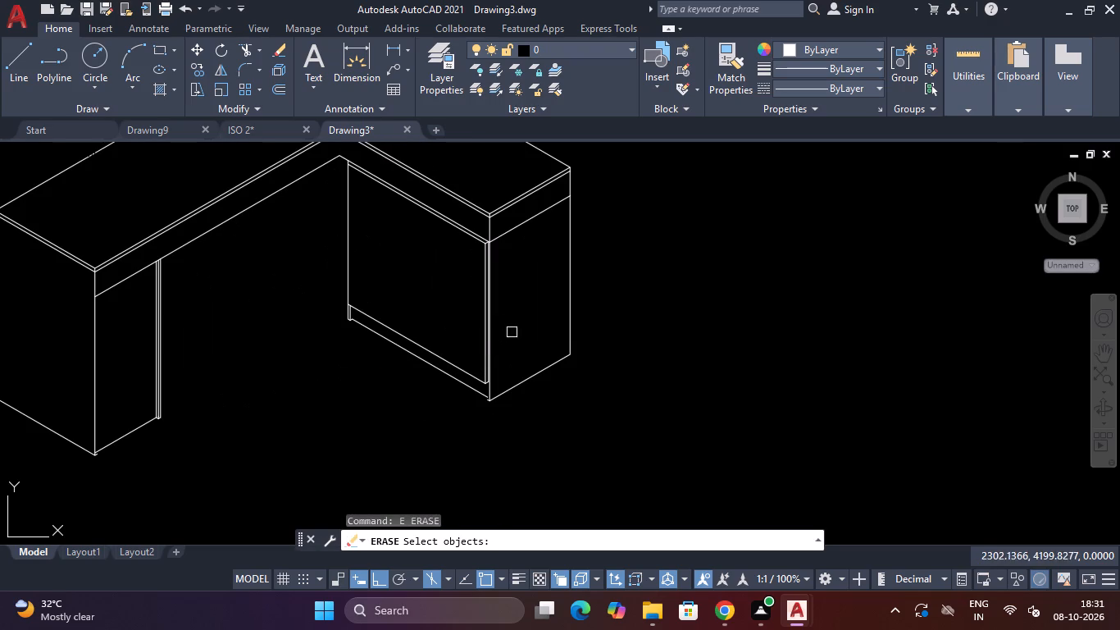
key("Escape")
Regenerate the drawing display.
type("RE")
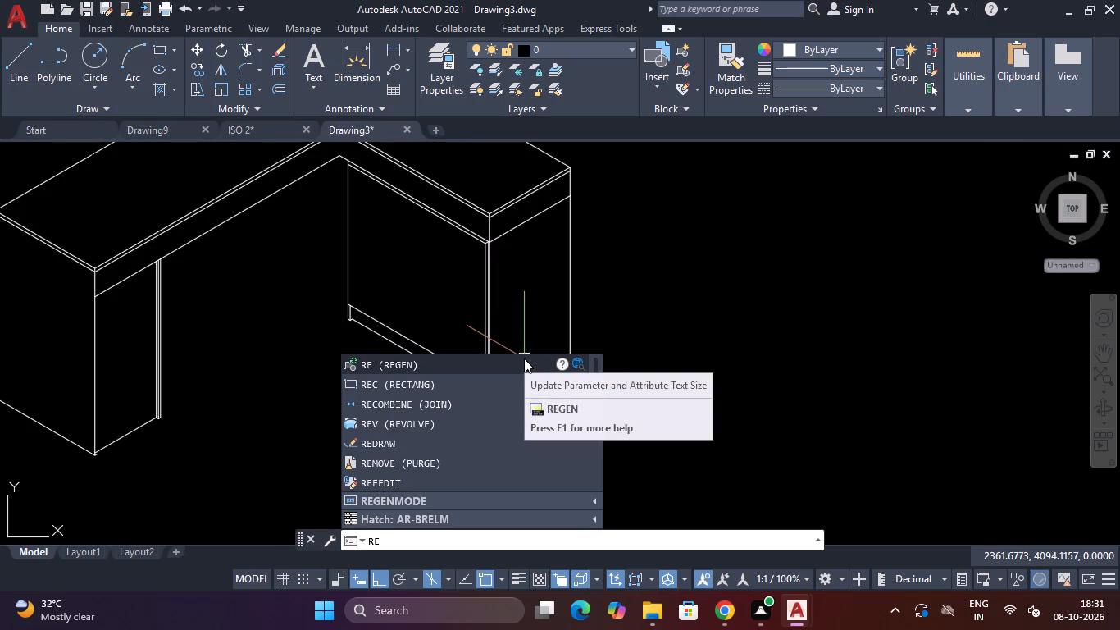
key("Return")
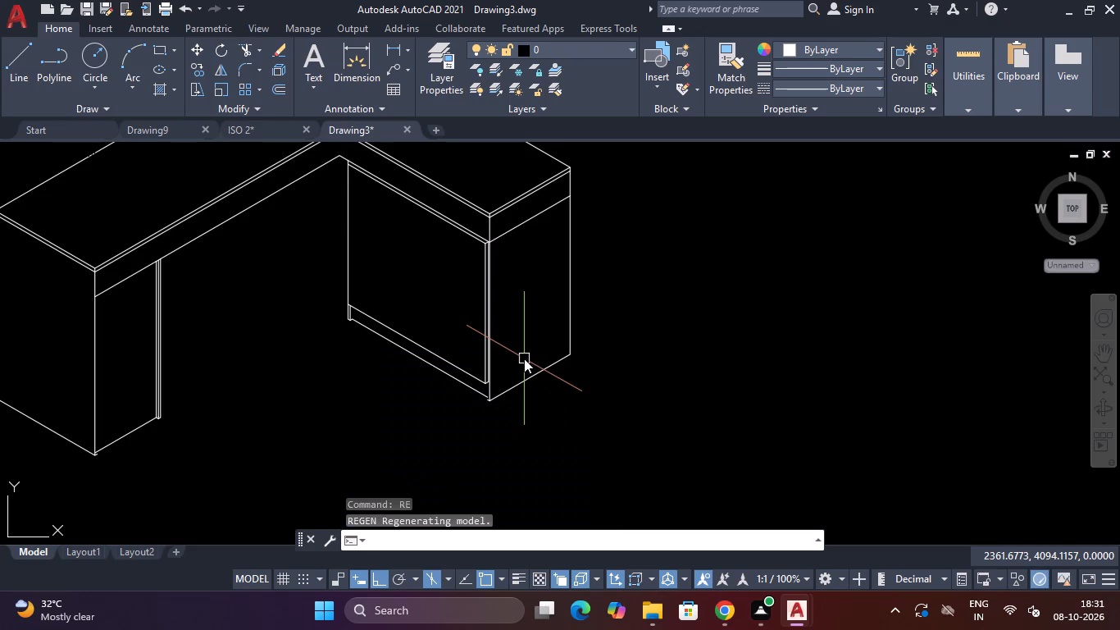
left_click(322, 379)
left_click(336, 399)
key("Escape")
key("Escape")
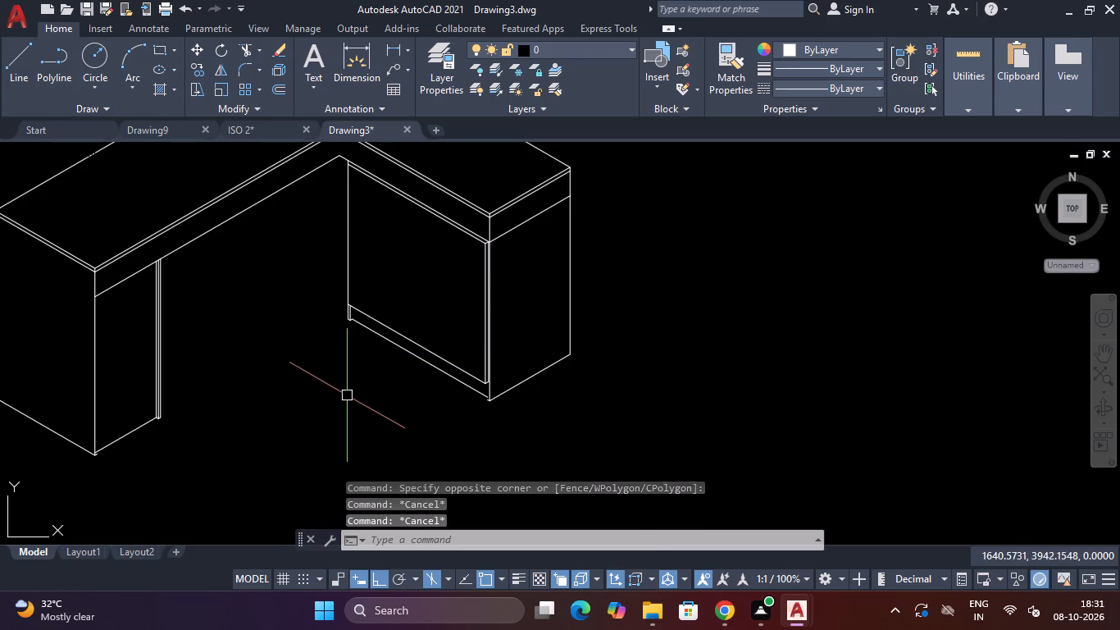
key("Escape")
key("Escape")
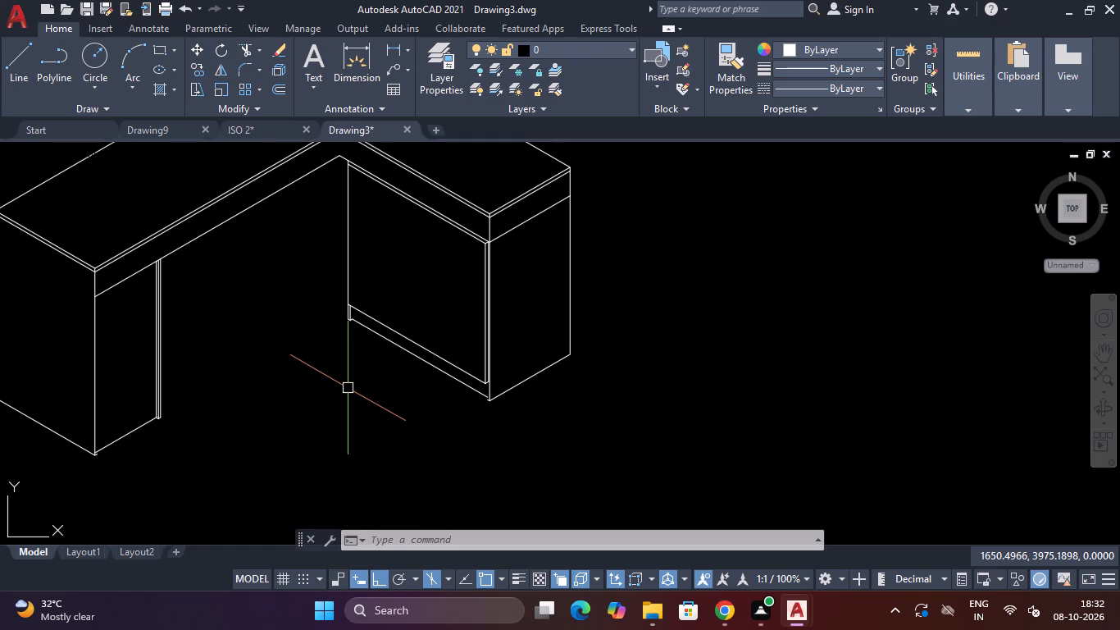
Examine the whole L-shaped desk at several scales, checking the long leg, the apron and the recessed short-leg panel.
scroll(348, 388, "down", 2)
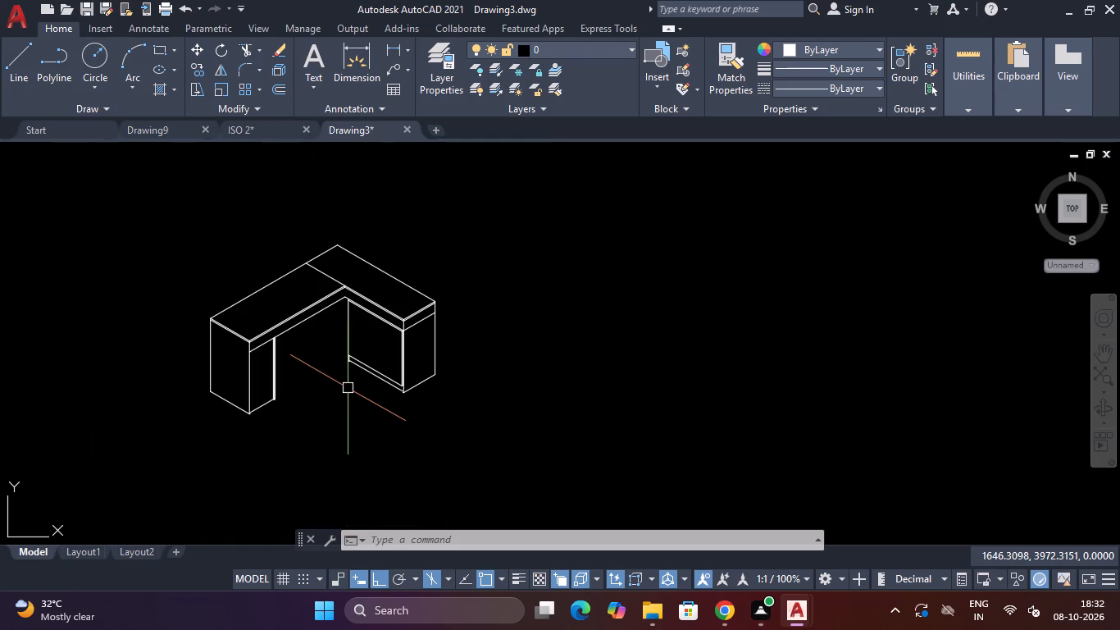
scroll(348, 388, "down", 1)
scroll(352, 386, "up", 2)
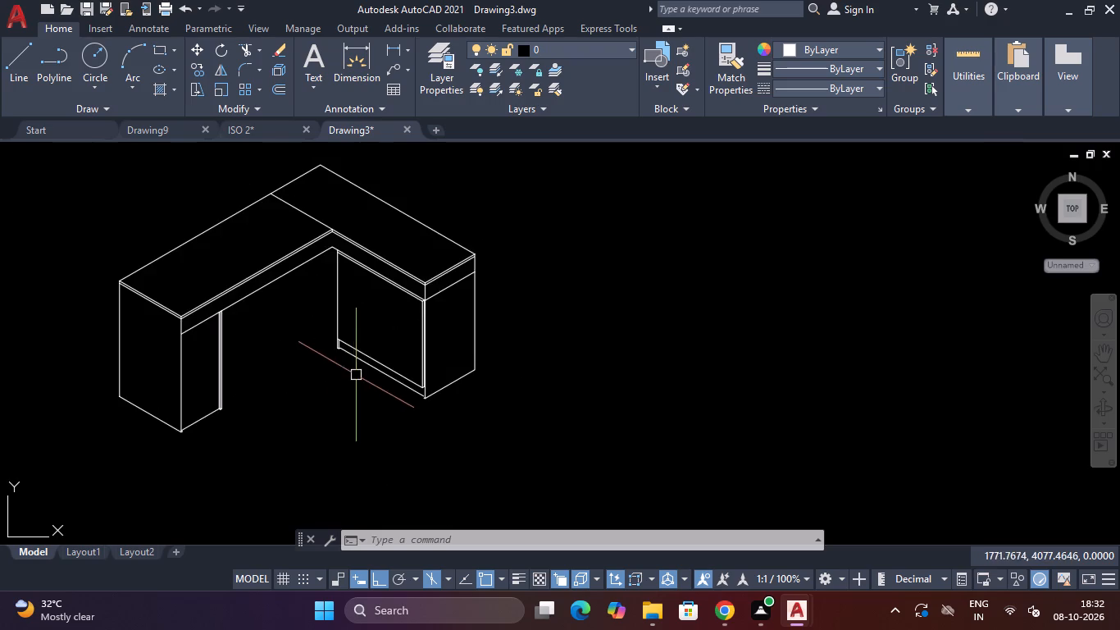
scroll(356, 375, "down", 1)
scroll(269, 297, "up", 1)
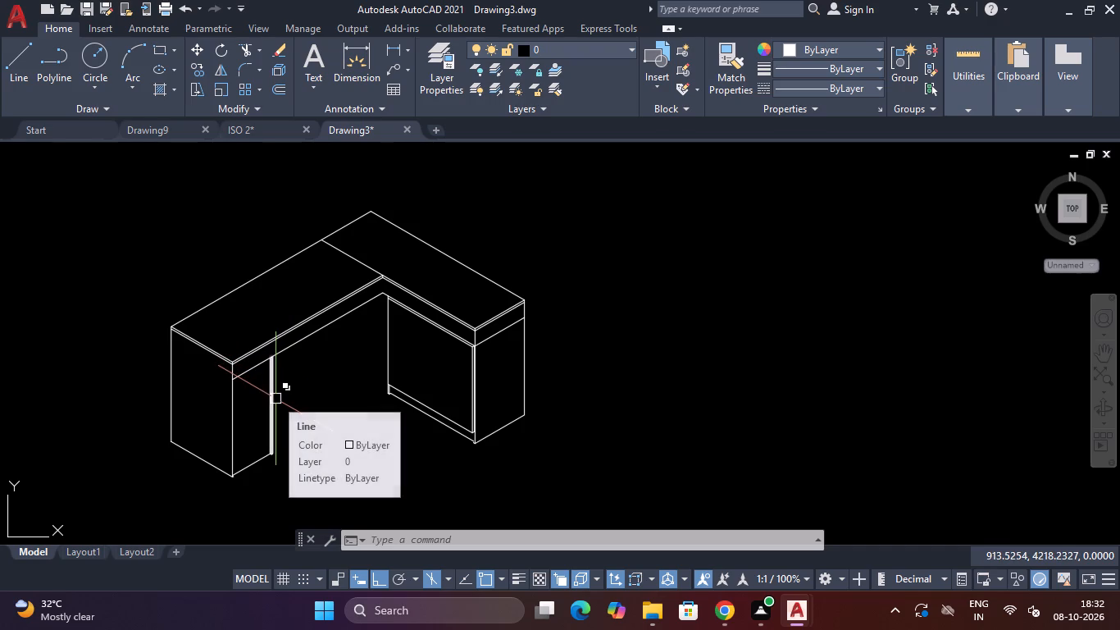
scroll(275, 377, "down", 2)
scroll(275, 377, "up", 2)
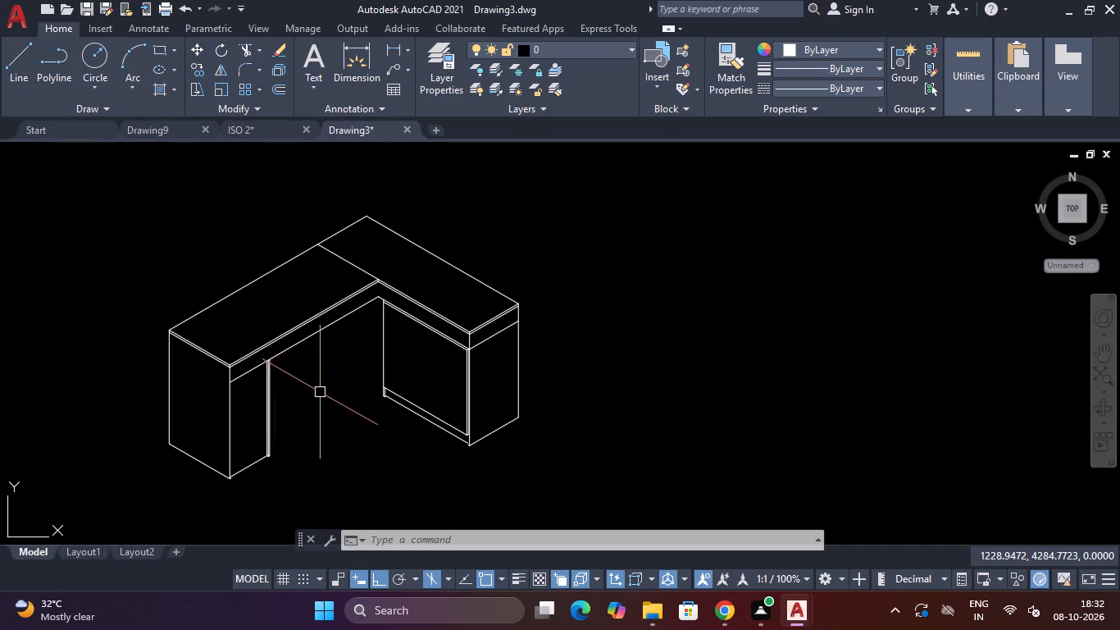
scroll(325, 392, "down", 3)
scroll(325, 392, "up", 3)
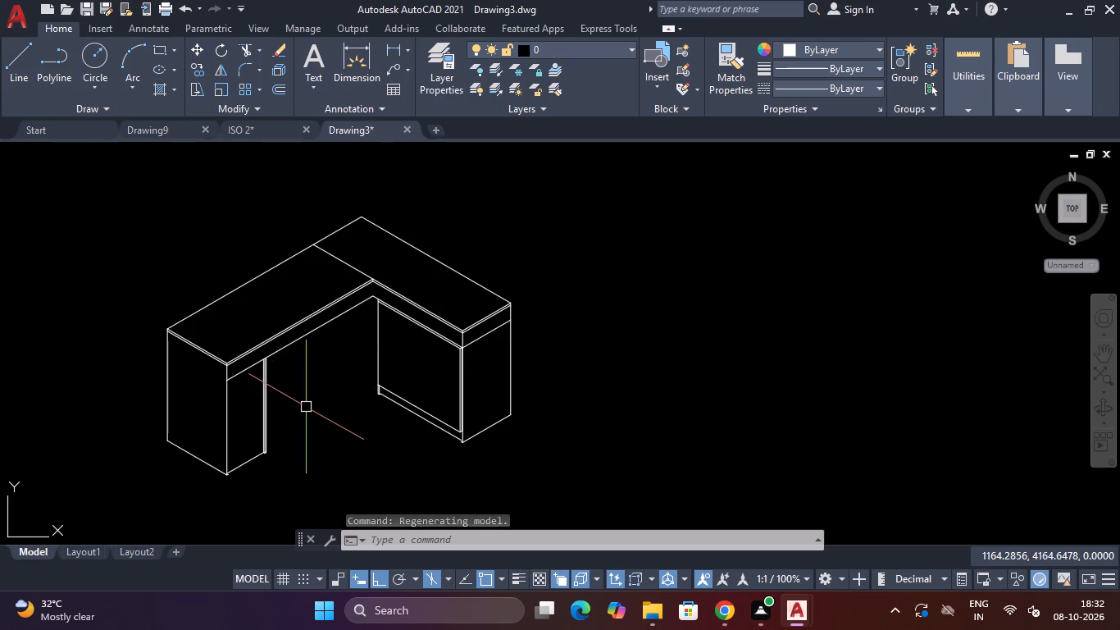
scroll(308, 403, "down", 2)
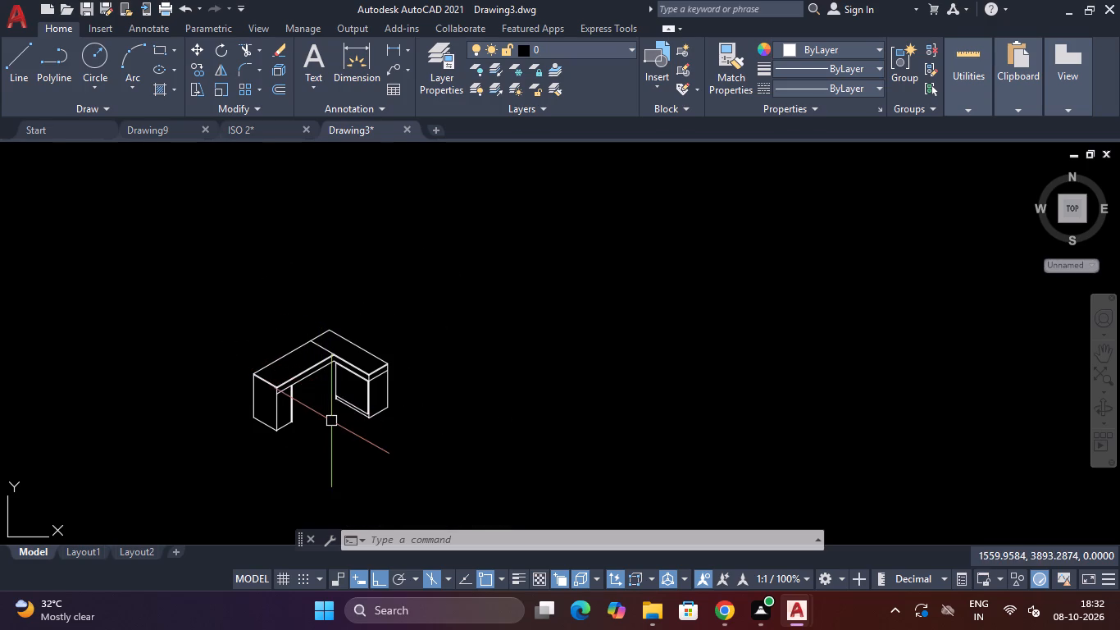
scroll(333, 422, "up", 1)
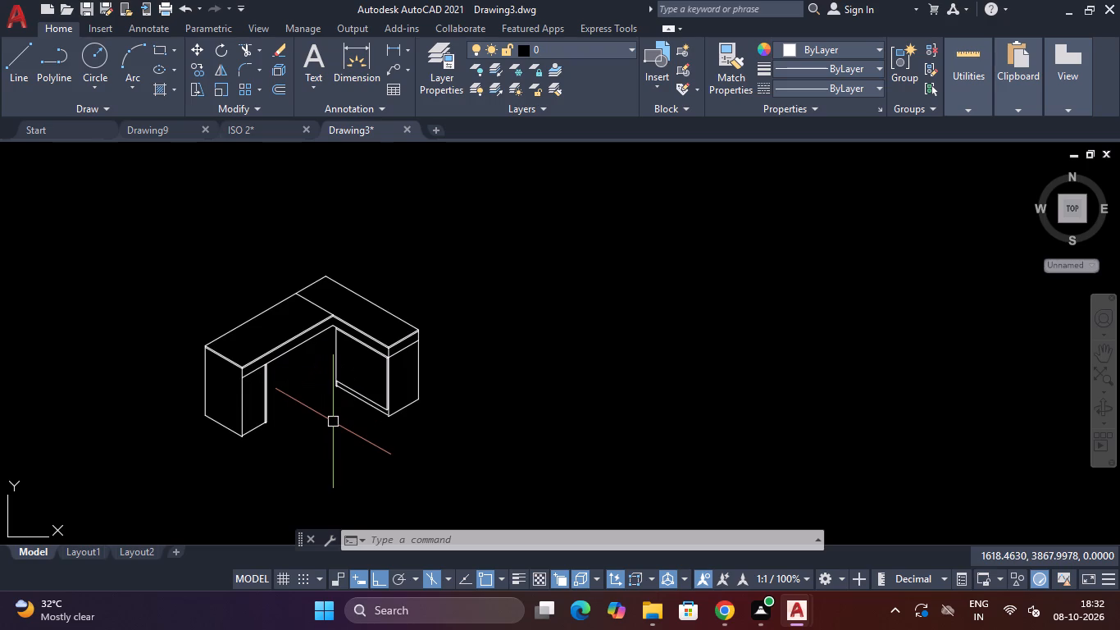
scroll(272, 346, "up", 2)
scroll(244, 323, "down", 3)
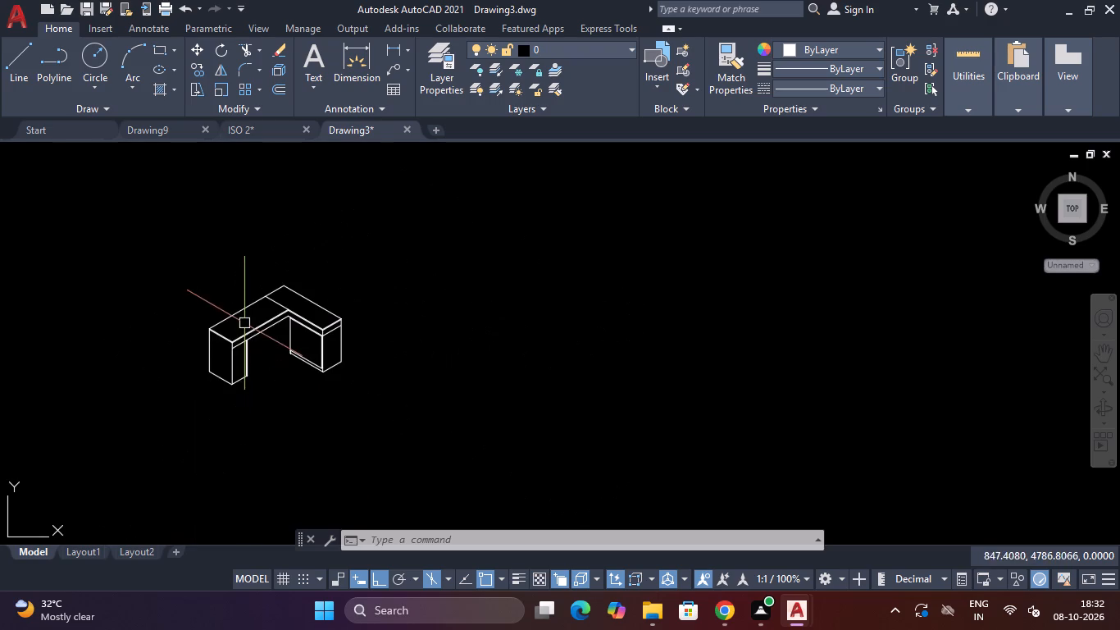
scroll(150, 326, "up", 2)
scroll(150, 326, "down", 3)
scroll(176, 339, "up", 2)
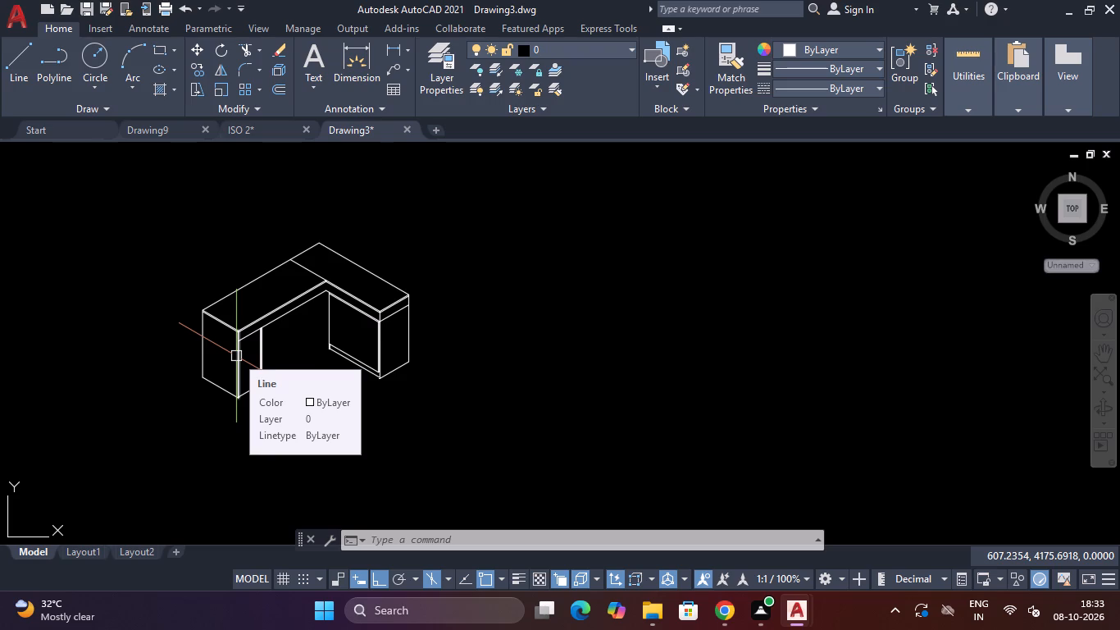
scroll(236, 356, "down", 1)
scroll(236, 356, "up", 2)
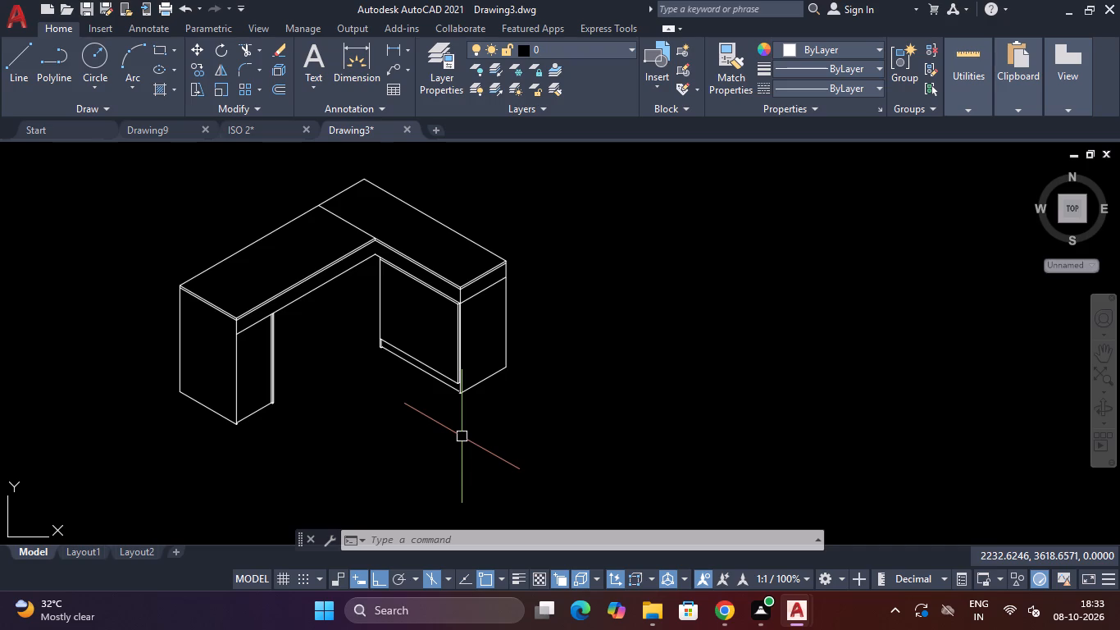
scroll(462, 436, "down", 3)
scroll(462, 436, "up", 3)
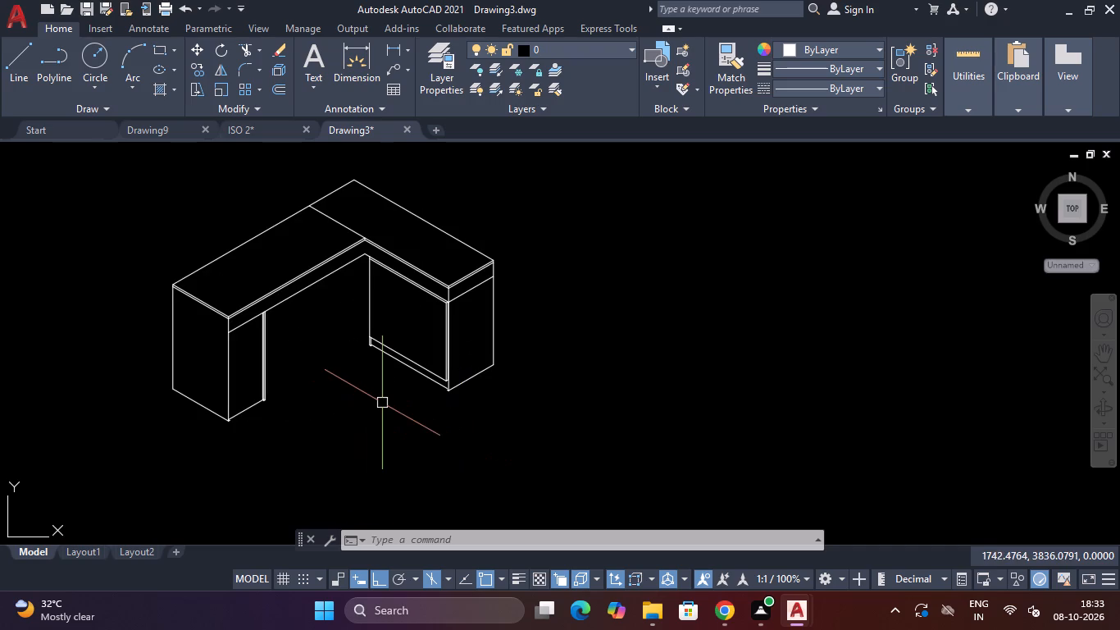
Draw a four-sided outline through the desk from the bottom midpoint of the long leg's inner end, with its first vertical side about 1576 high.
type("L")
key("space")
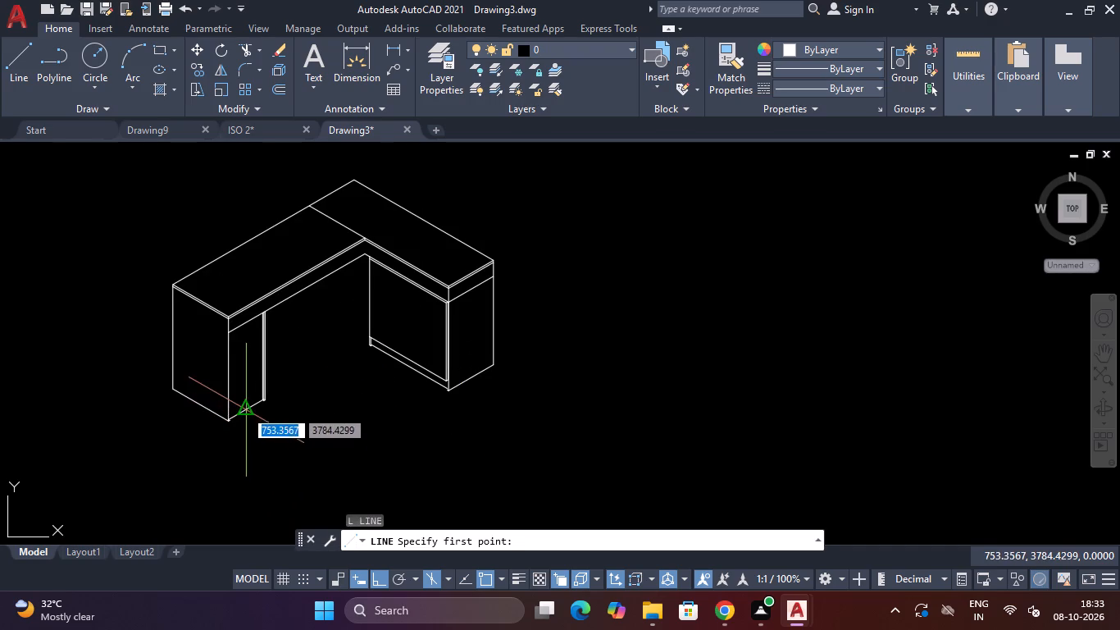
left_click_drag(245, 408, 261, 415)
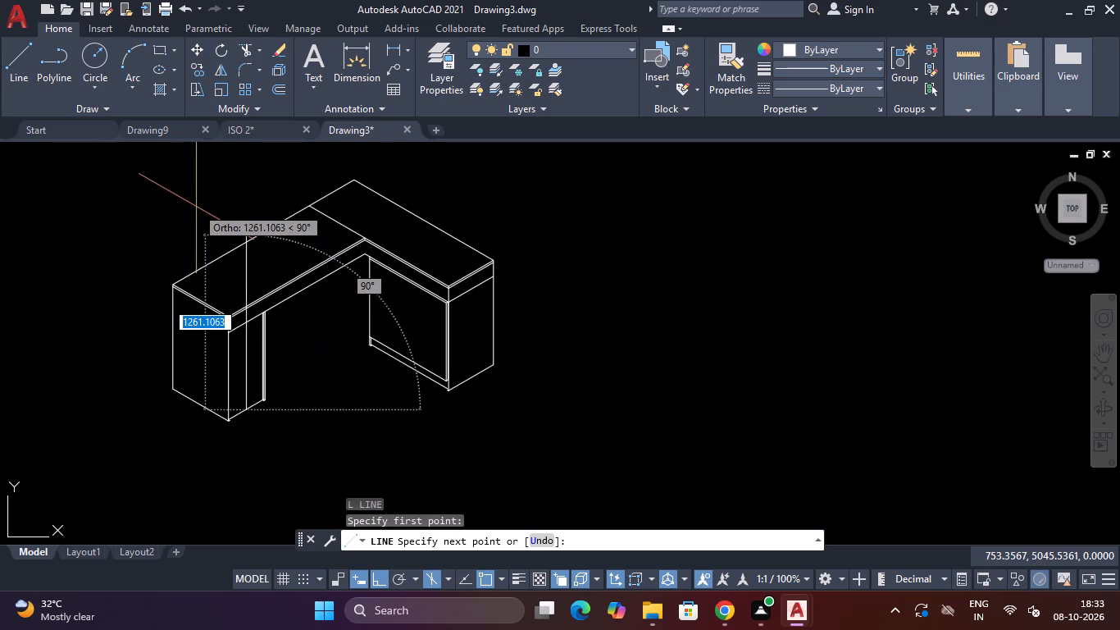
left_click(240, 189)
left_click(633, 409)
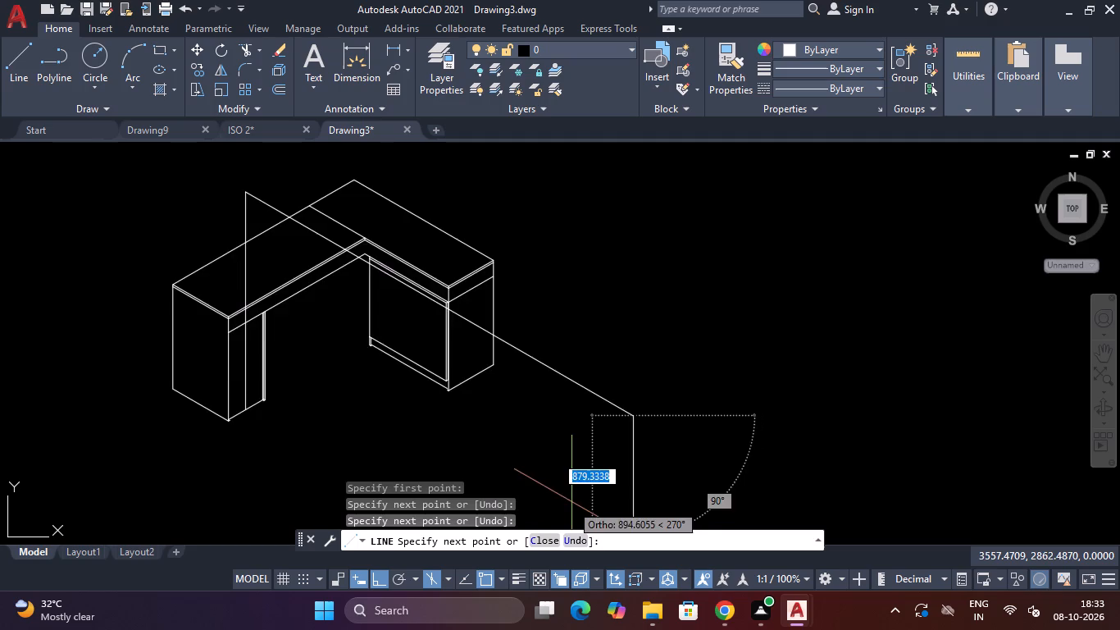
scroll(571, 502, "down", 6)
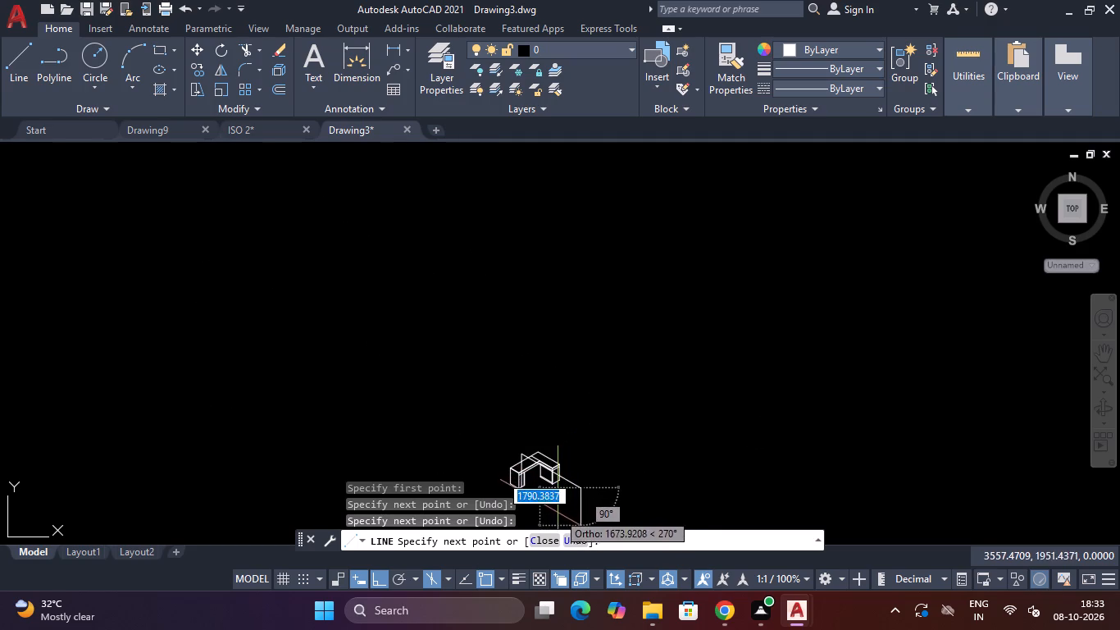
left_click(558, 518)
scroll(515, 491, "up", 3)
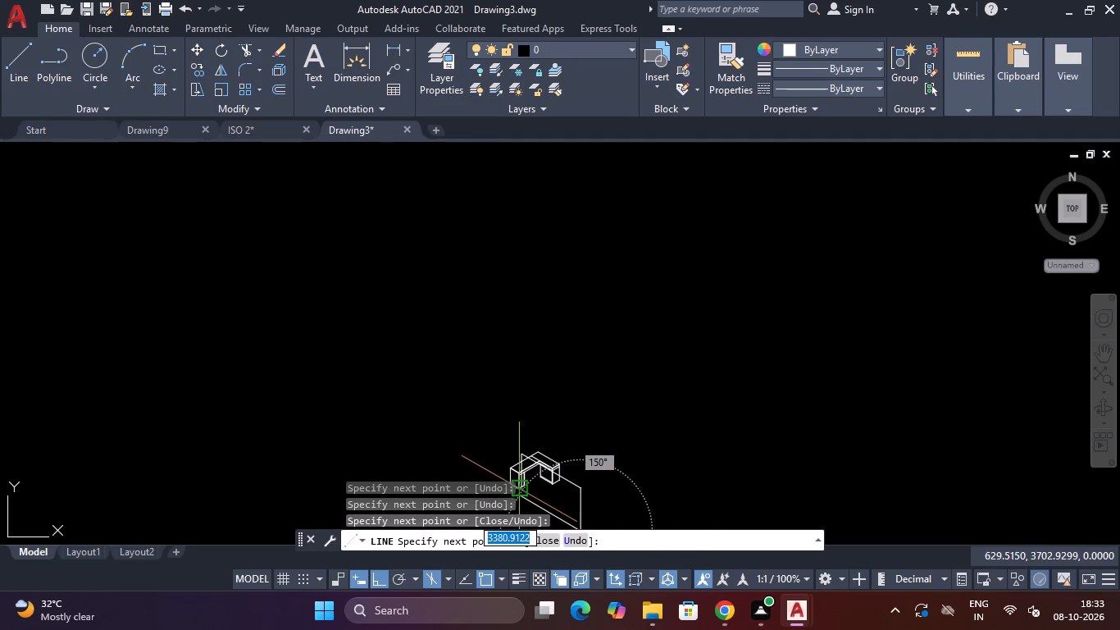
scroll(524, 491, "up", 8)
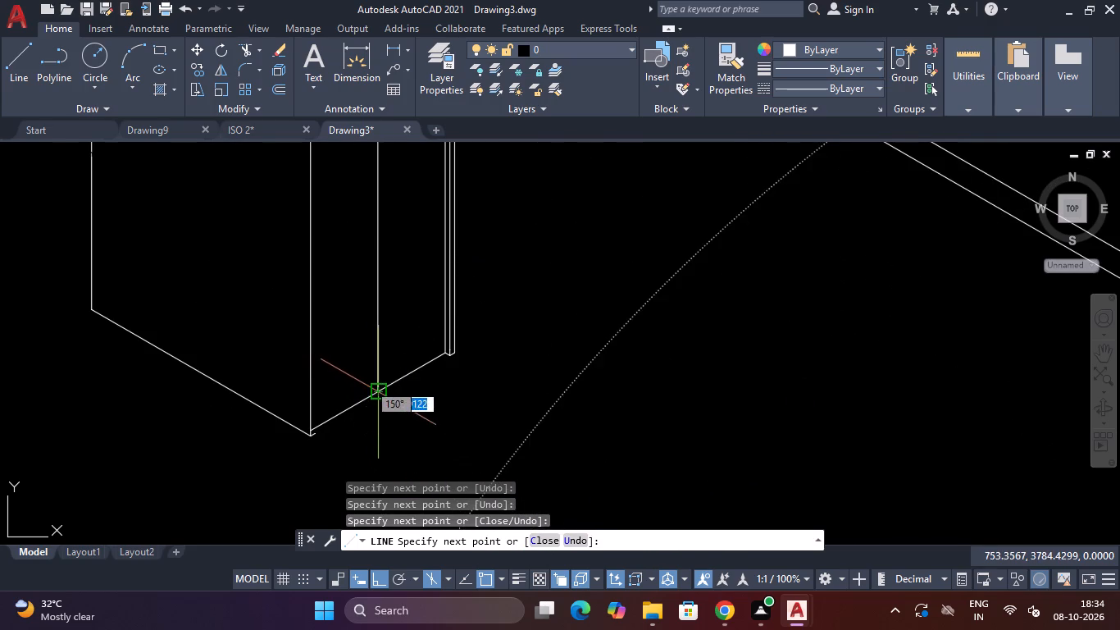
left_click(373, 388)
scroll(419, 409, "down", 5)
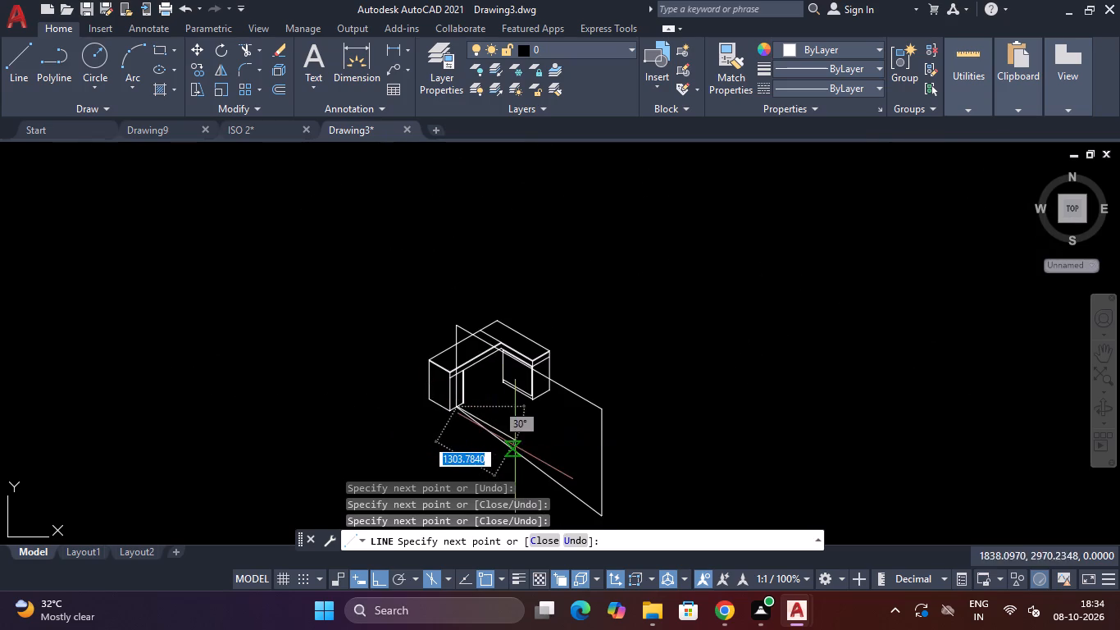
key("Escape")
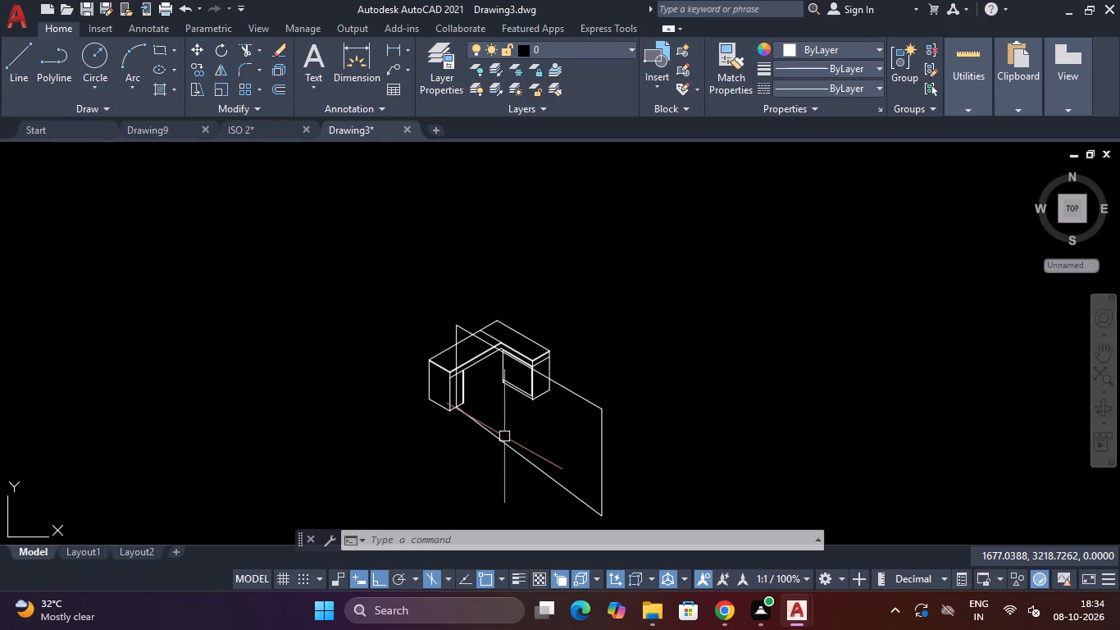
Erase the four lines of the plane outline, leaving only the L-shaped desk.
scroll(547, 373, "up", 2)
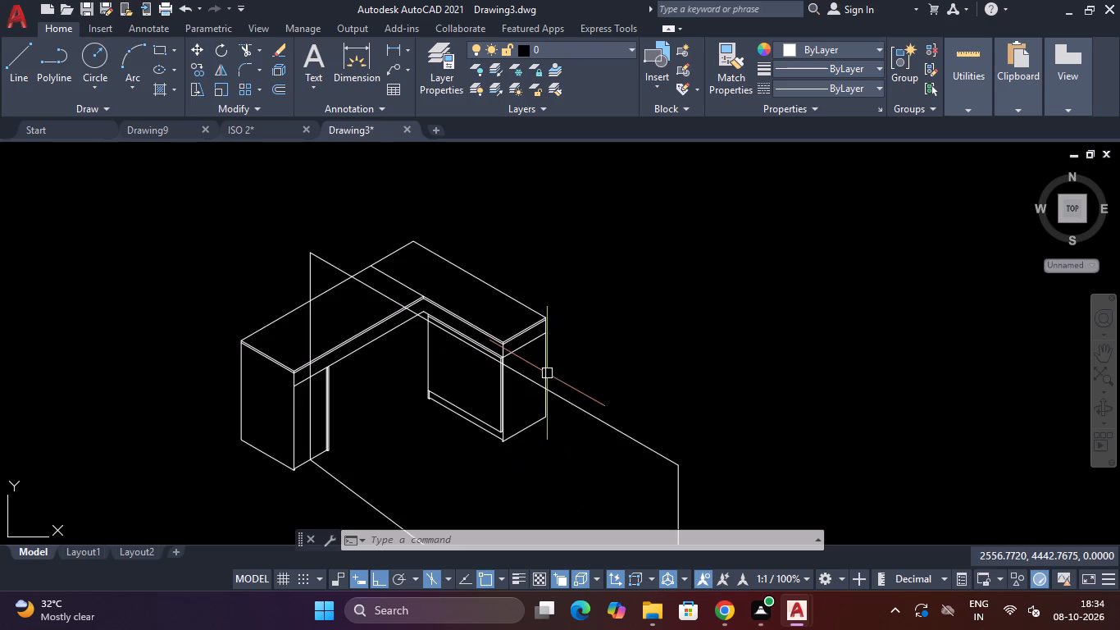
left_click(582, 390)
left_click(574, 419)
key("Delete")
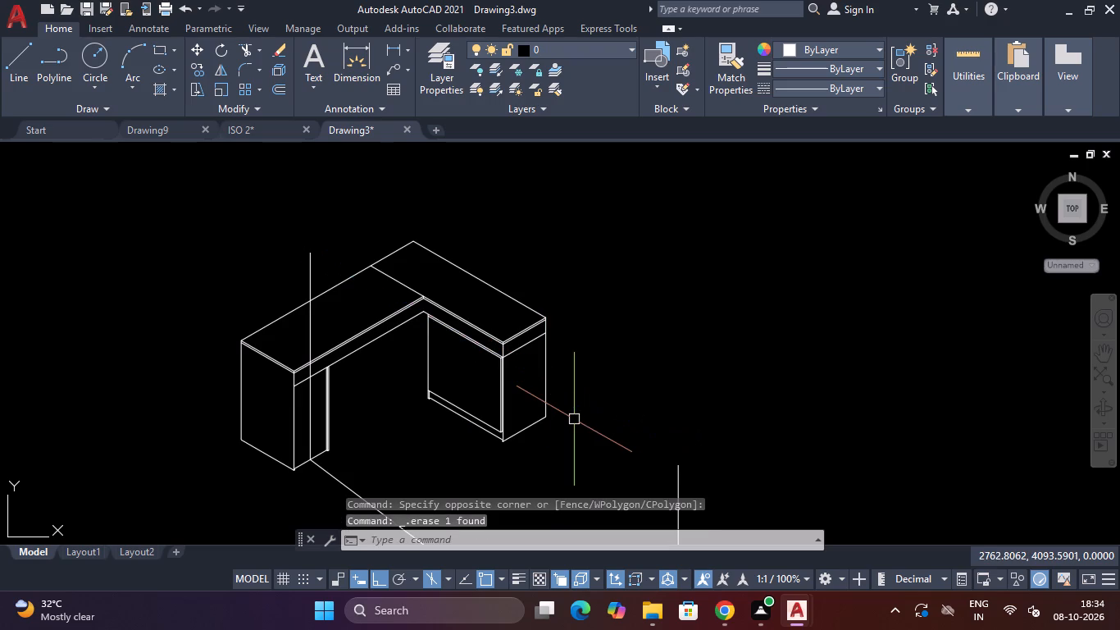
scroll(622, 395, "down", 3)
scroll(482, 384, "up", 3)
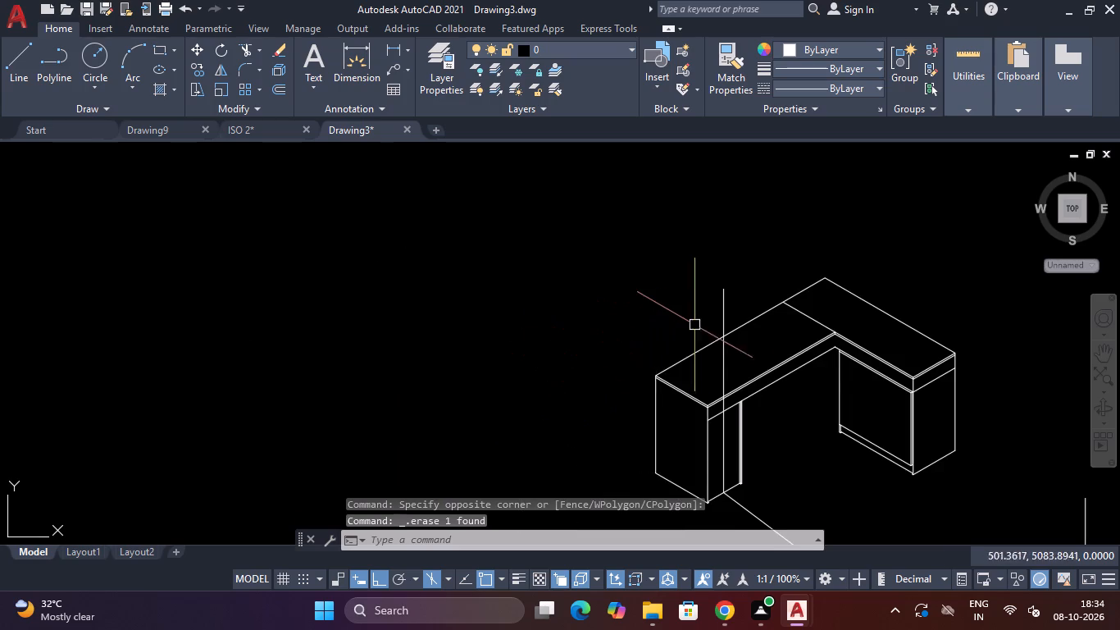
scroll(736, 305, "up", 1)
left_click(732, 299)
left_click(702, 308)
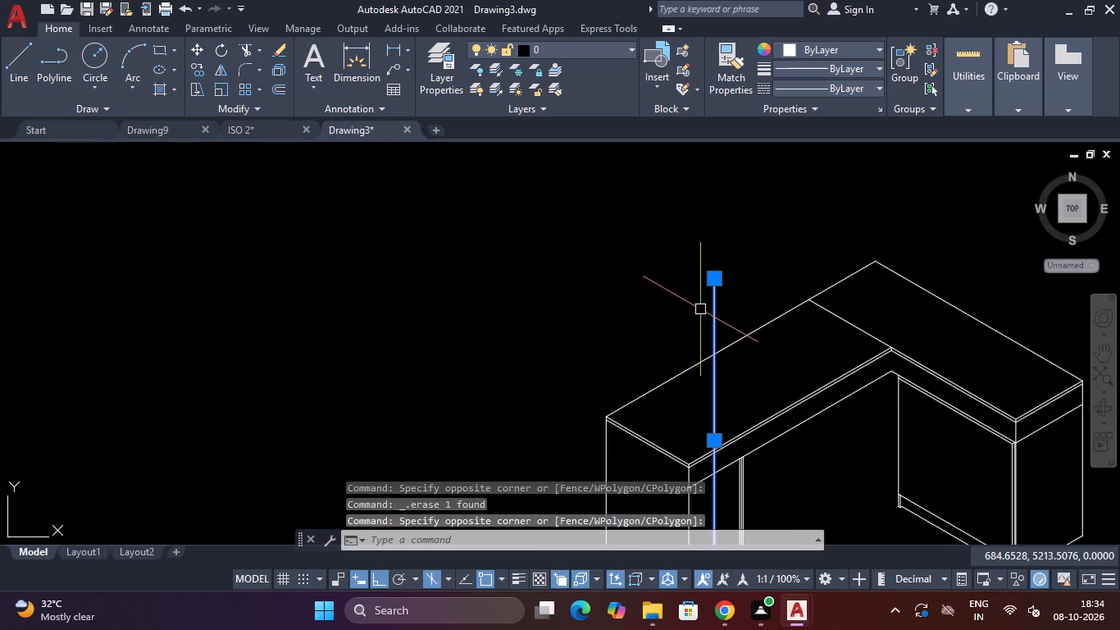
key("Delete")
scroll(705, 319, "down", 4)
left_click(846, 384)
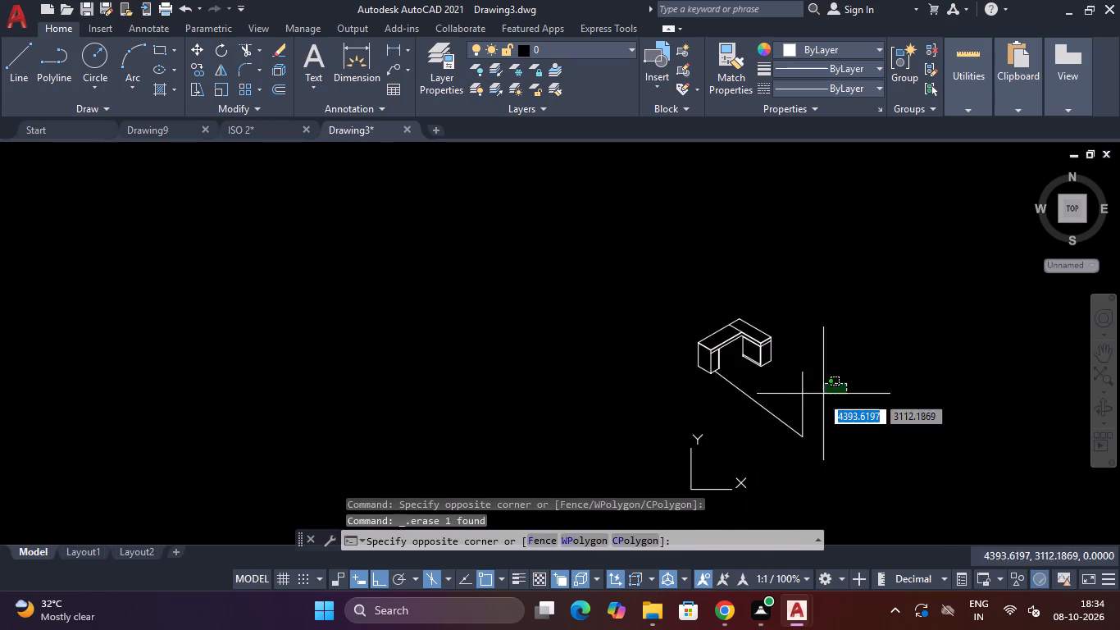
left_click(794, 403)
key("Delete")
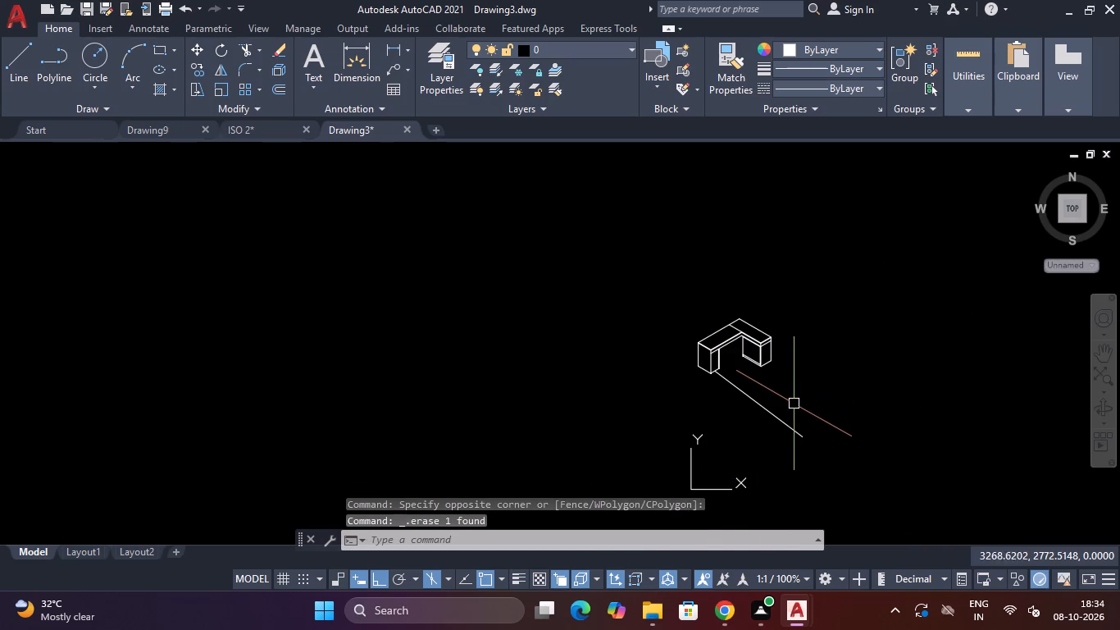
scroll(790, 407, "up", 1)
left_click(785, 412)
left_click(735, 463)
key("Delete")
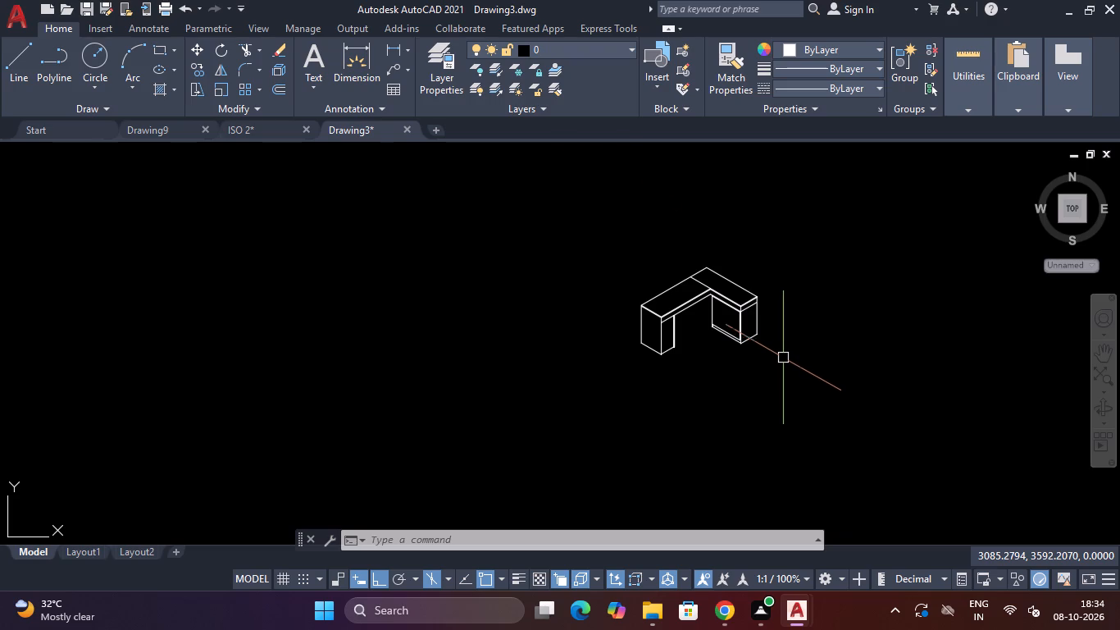
Examine the whole L-shaped desk at several scales, checking the top, both legs, the apron and the recessed panel.
scroll(703, 292, "up", 3)
scroll(703, 292, "down", 2)
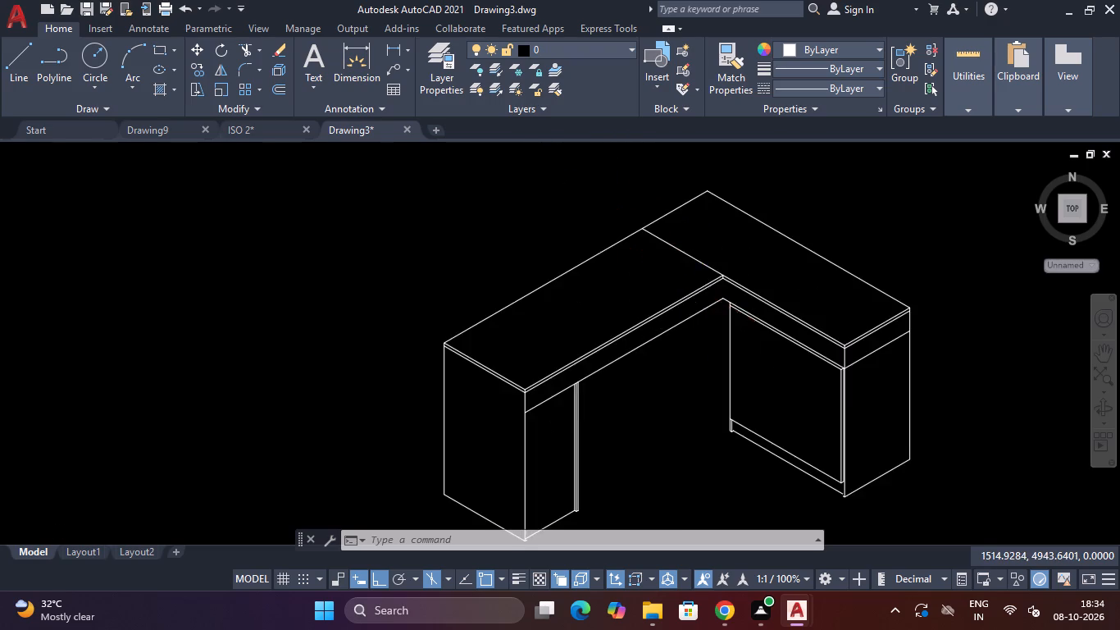
scroll(703, 292, "down", 1)
scroll(703, 293, "up", 2)
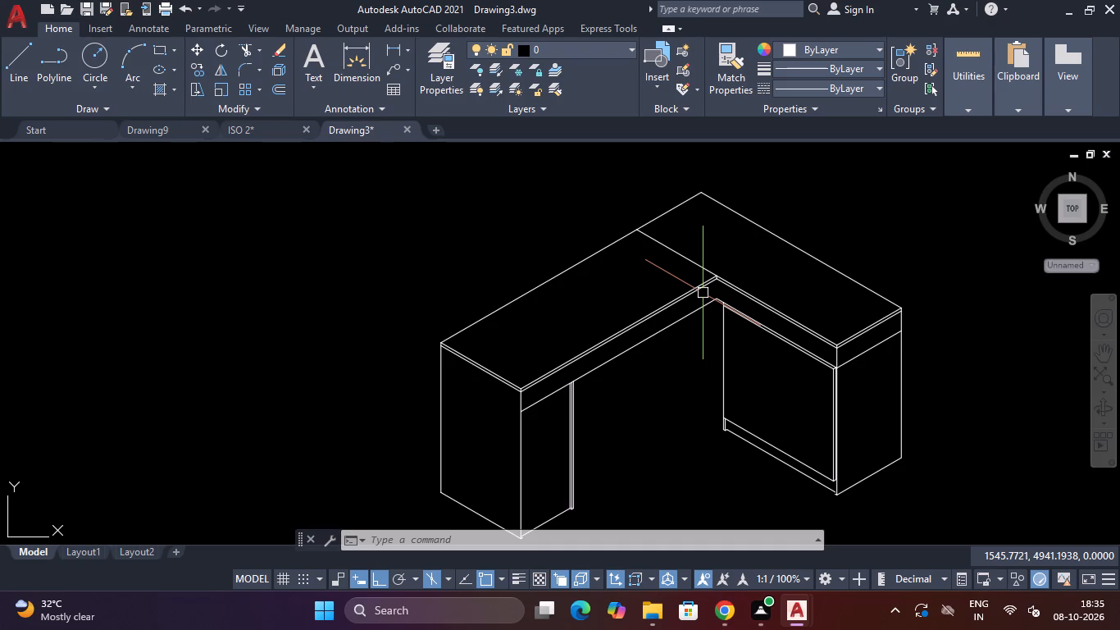
scroll(703, 293, "down", 1)
scroll(696, 387, "up", 2)
scroll(662, 348, "down", 2)
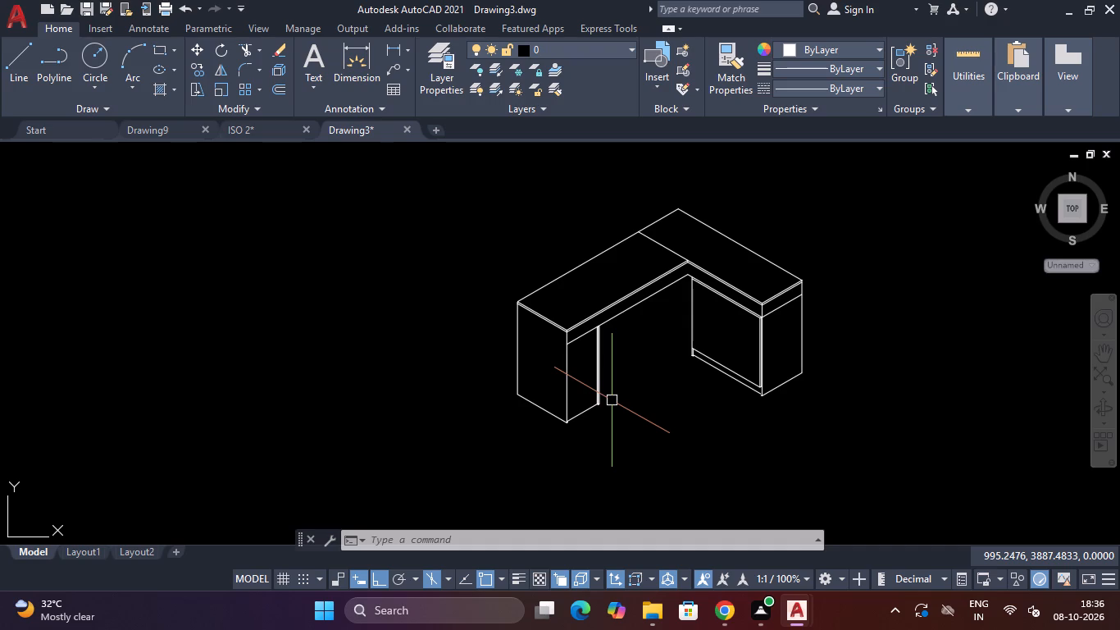
scroll(612, 400, "down", 3)
scroll(636, 382, "up", 3)
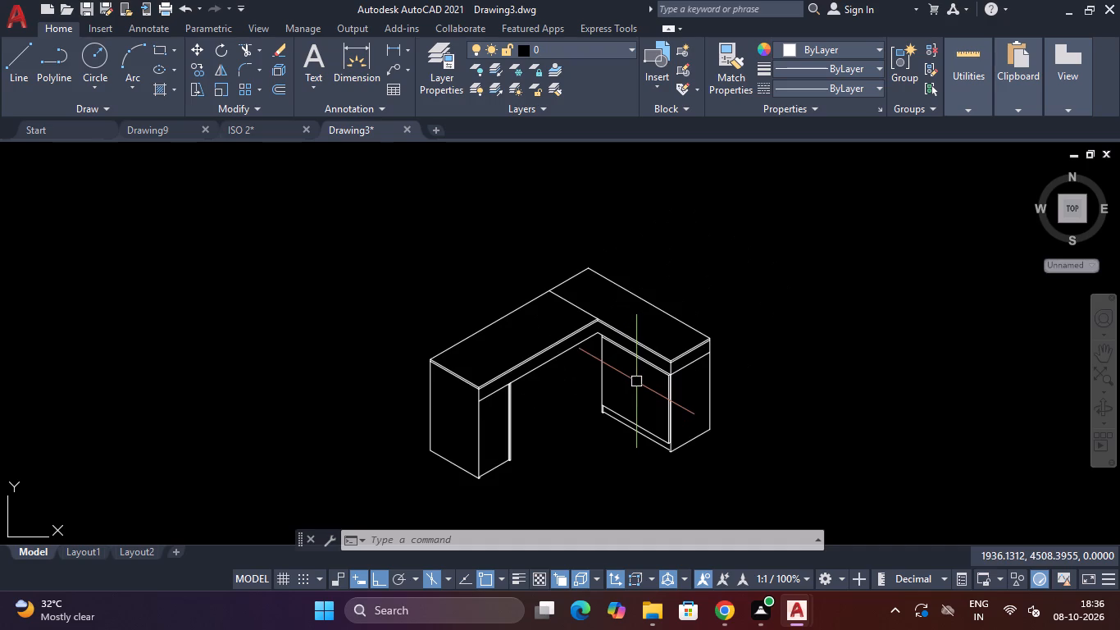
scroll(636, 381, "up", 1)
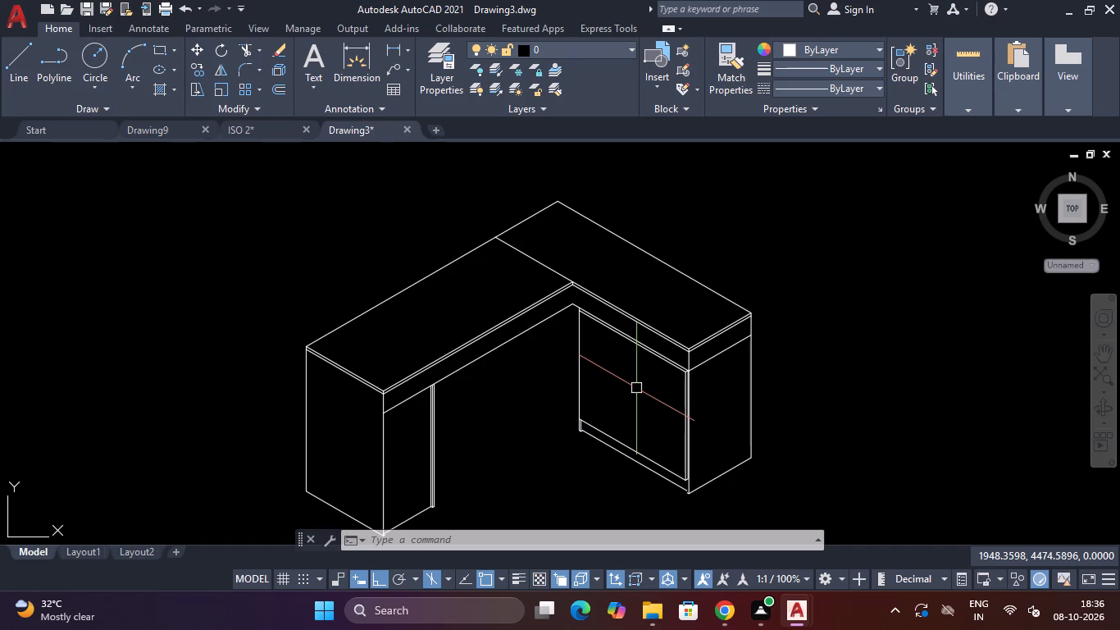
scroll(649, 371, "down", 3)
scroll(625, 391, "up", 3)
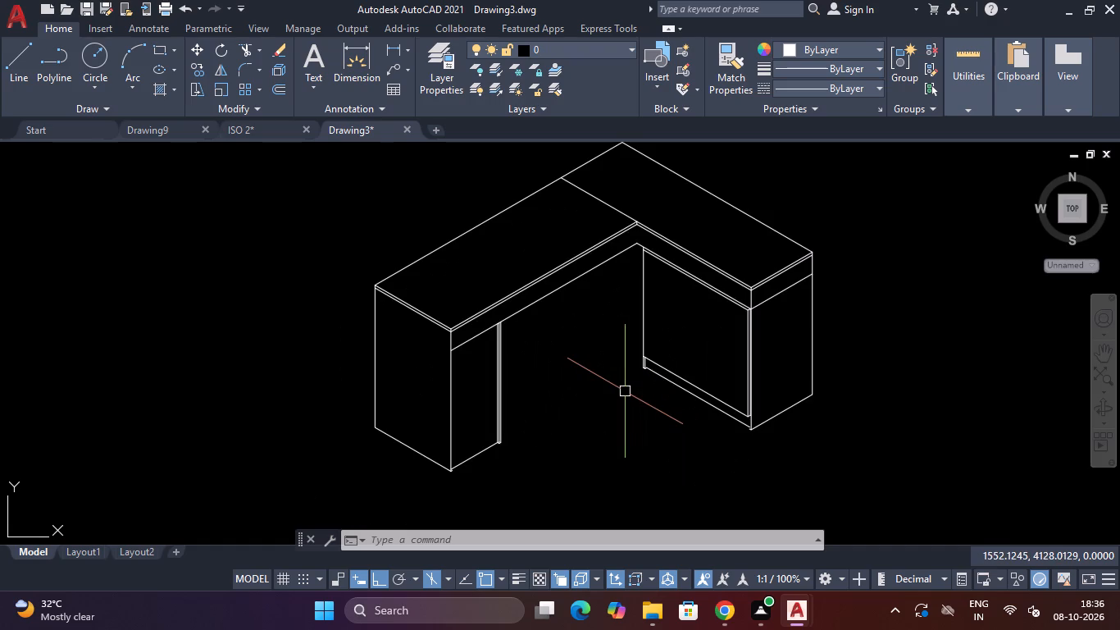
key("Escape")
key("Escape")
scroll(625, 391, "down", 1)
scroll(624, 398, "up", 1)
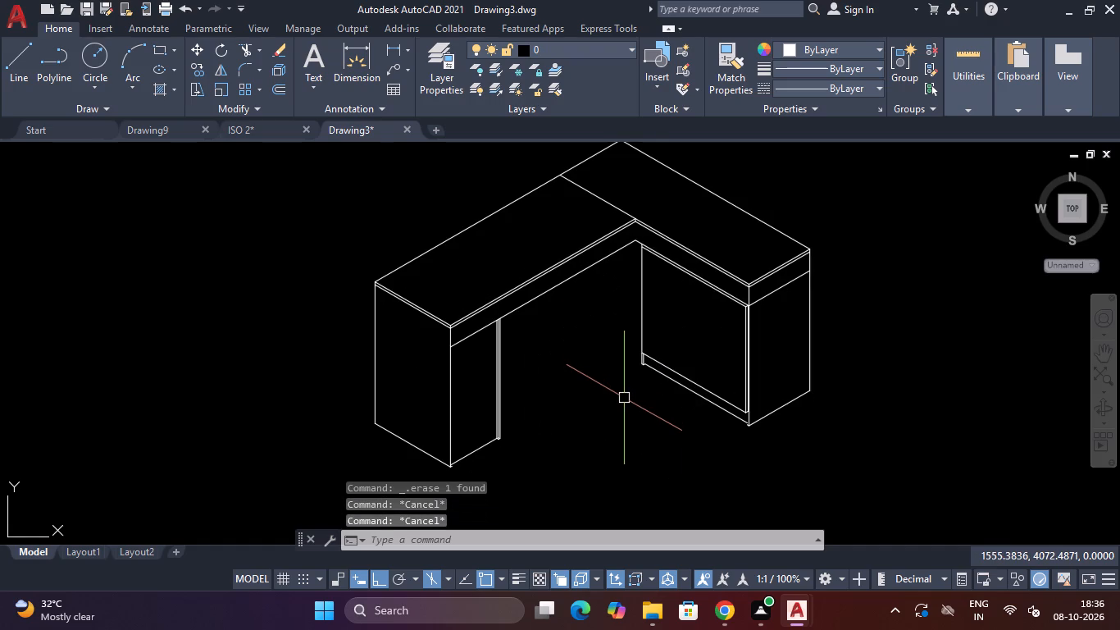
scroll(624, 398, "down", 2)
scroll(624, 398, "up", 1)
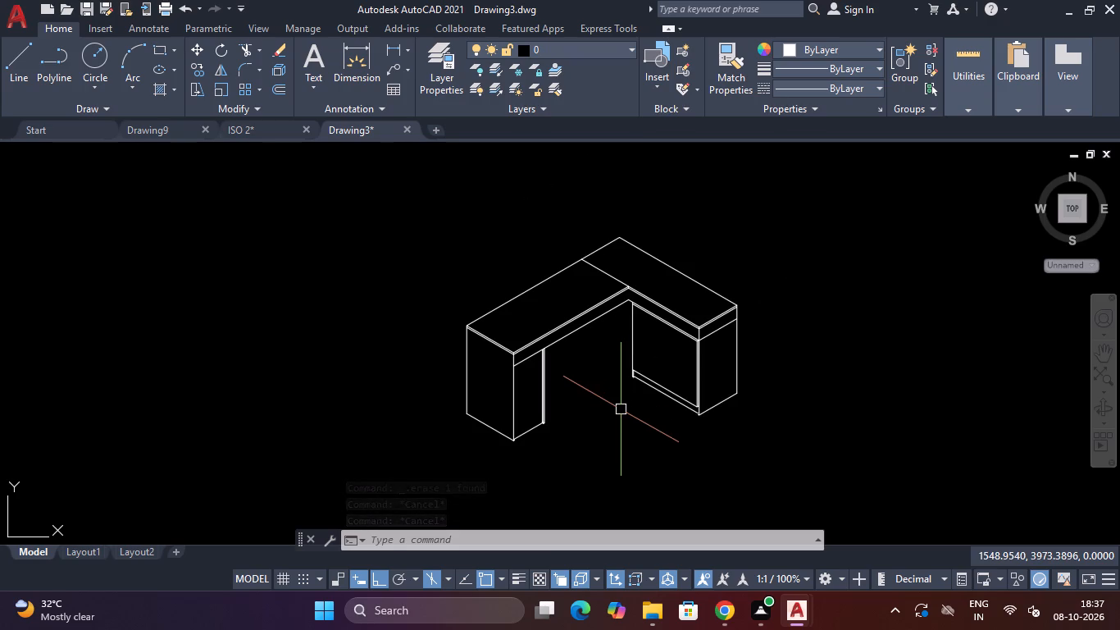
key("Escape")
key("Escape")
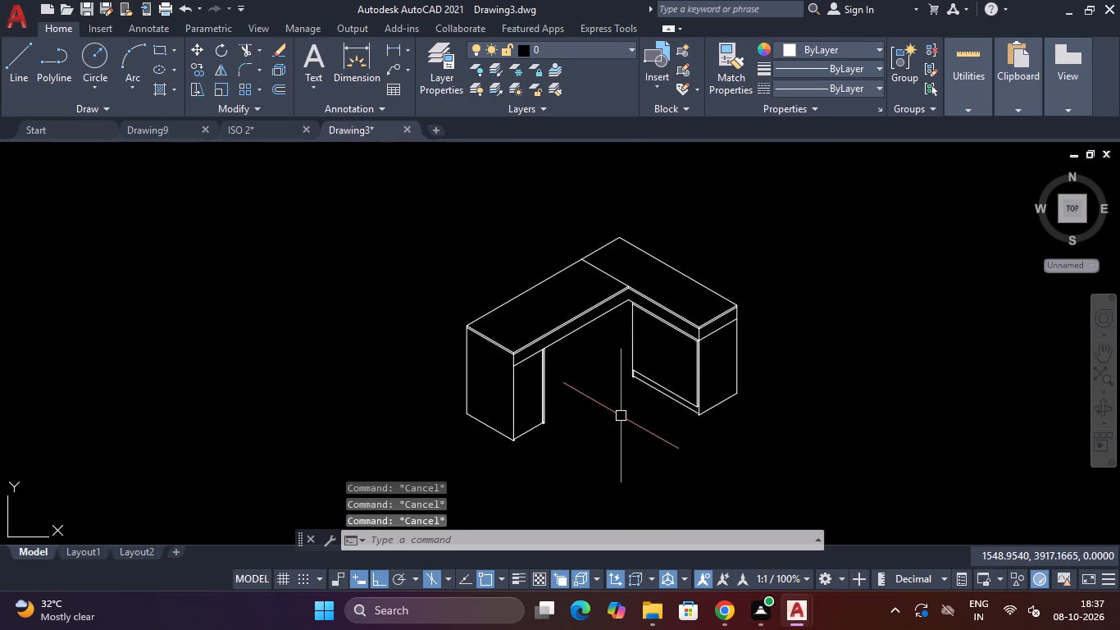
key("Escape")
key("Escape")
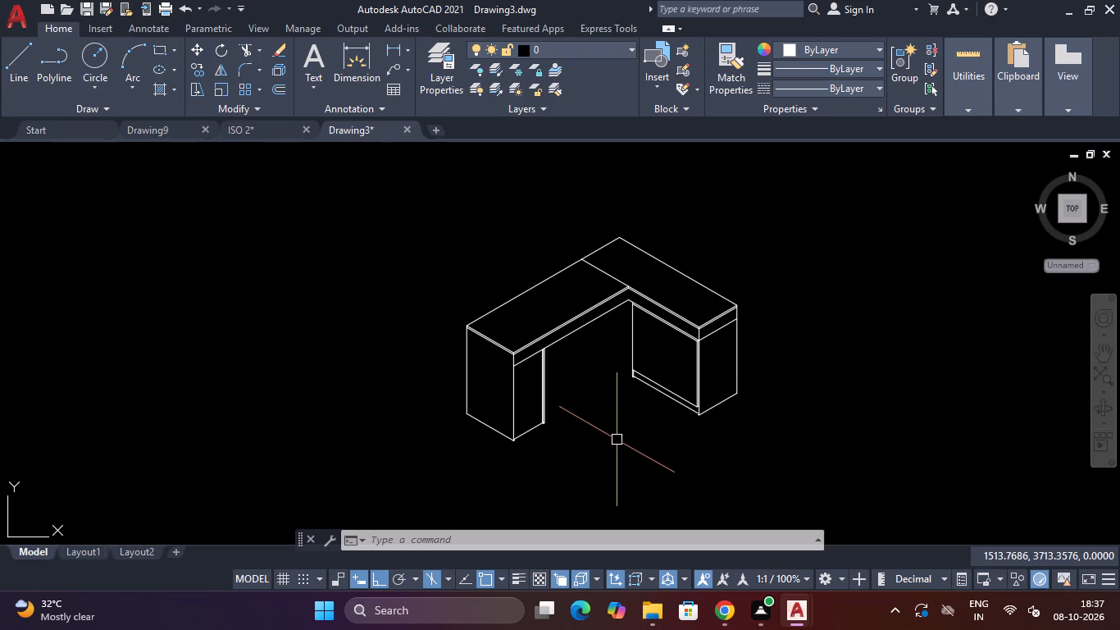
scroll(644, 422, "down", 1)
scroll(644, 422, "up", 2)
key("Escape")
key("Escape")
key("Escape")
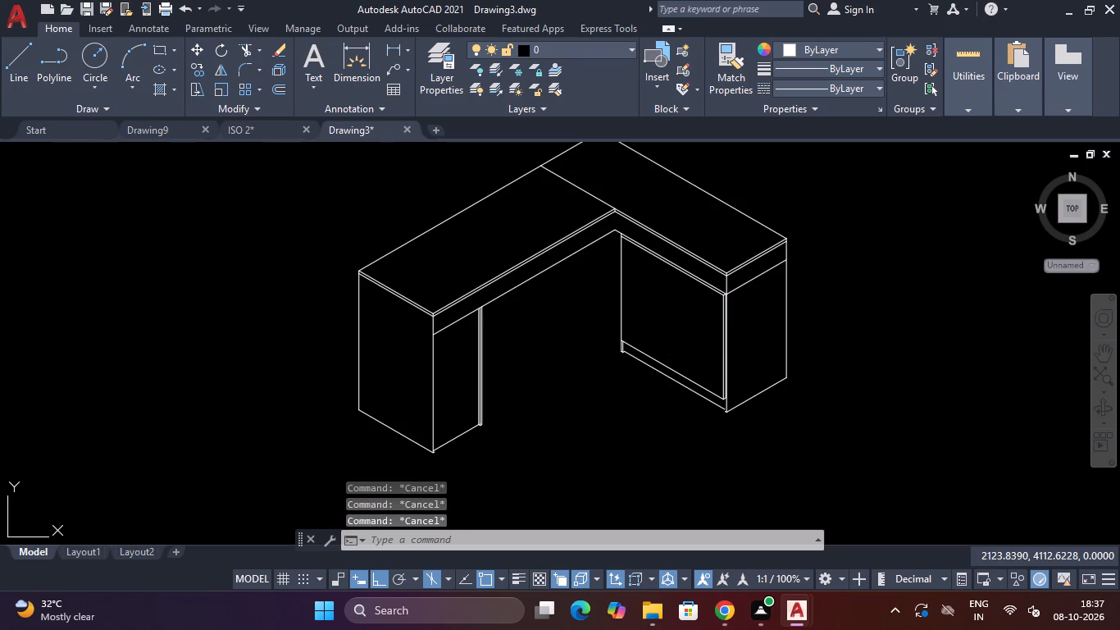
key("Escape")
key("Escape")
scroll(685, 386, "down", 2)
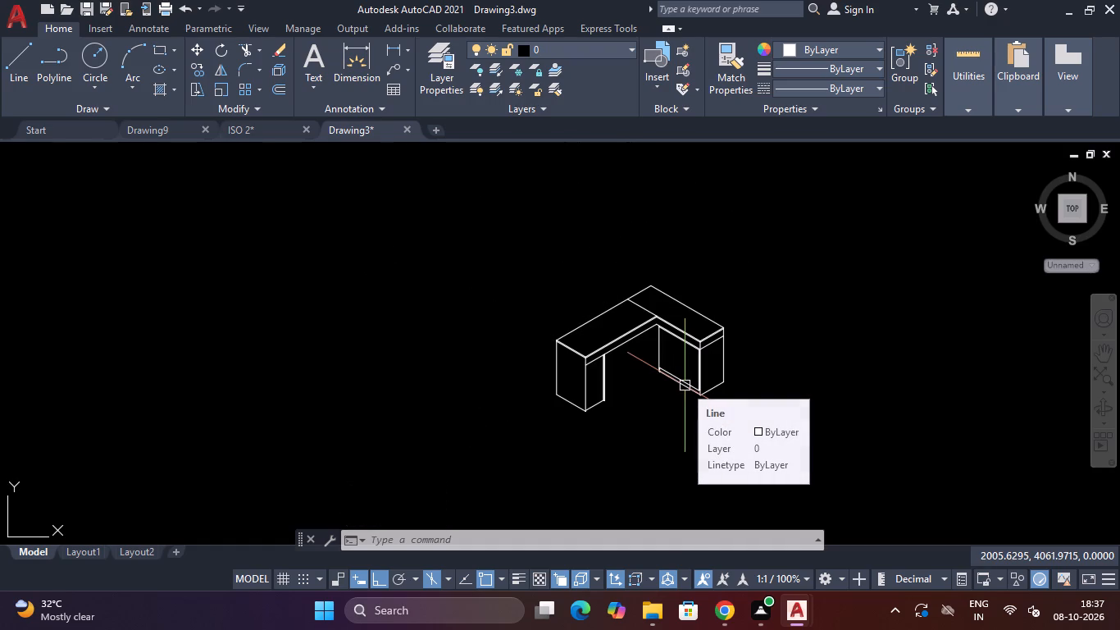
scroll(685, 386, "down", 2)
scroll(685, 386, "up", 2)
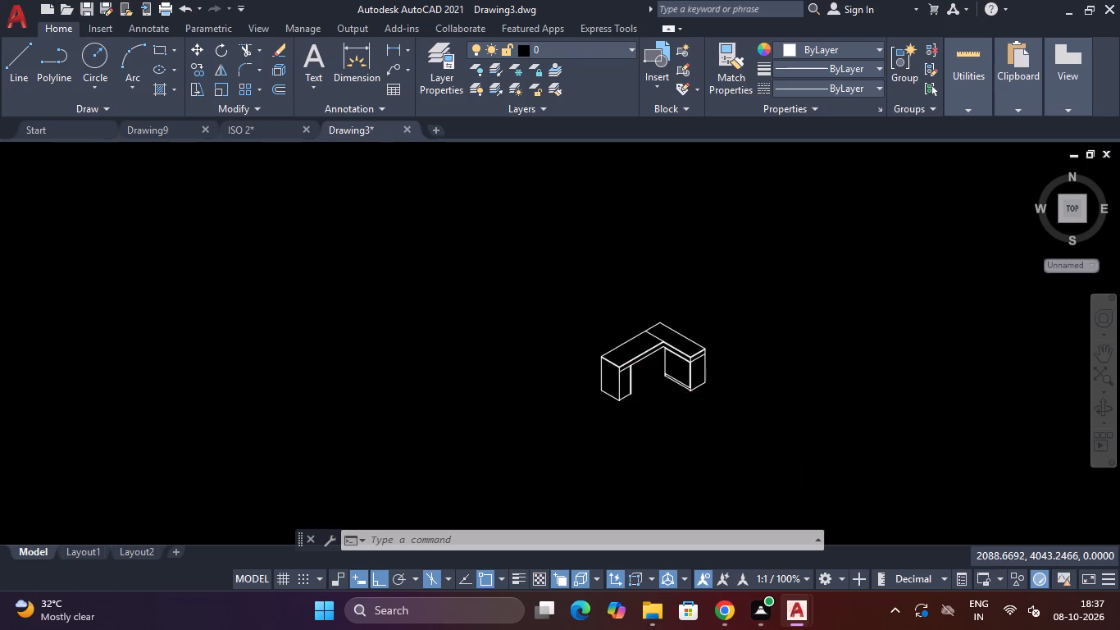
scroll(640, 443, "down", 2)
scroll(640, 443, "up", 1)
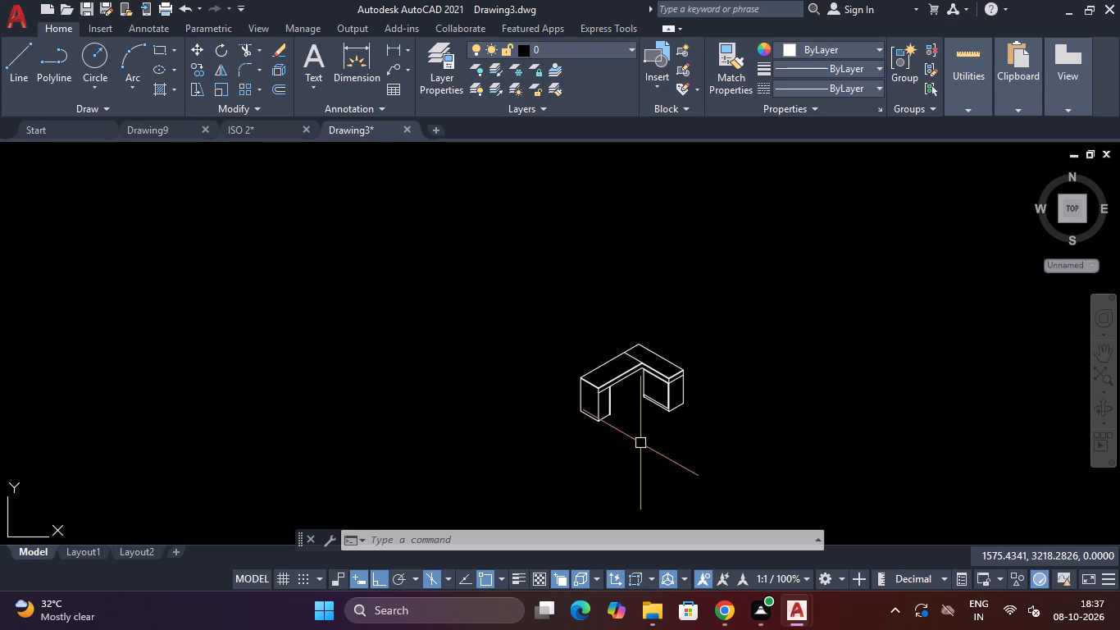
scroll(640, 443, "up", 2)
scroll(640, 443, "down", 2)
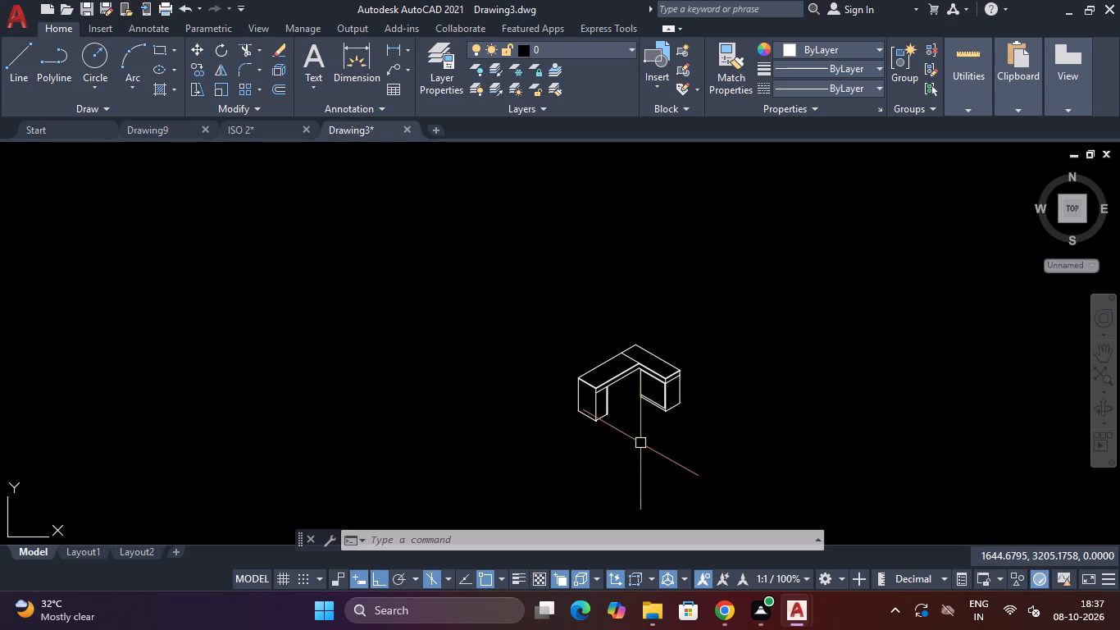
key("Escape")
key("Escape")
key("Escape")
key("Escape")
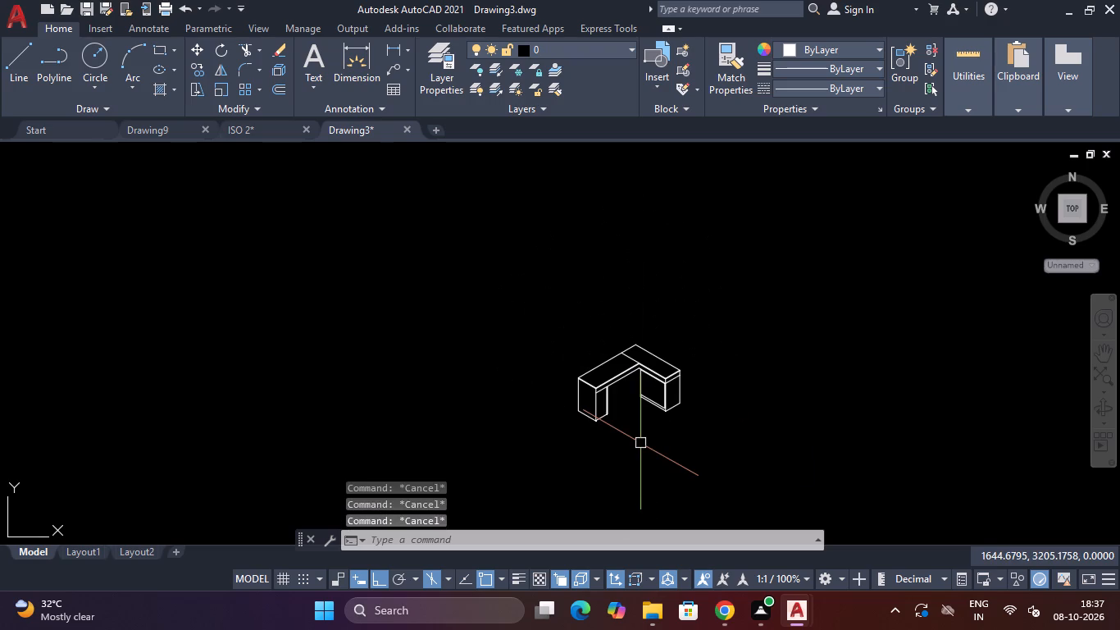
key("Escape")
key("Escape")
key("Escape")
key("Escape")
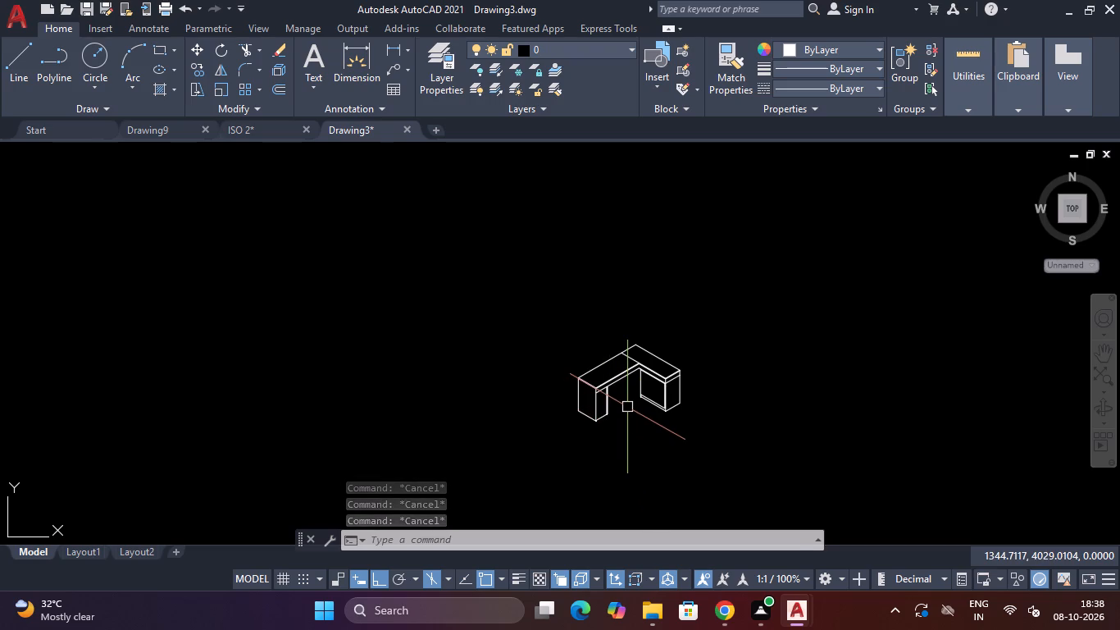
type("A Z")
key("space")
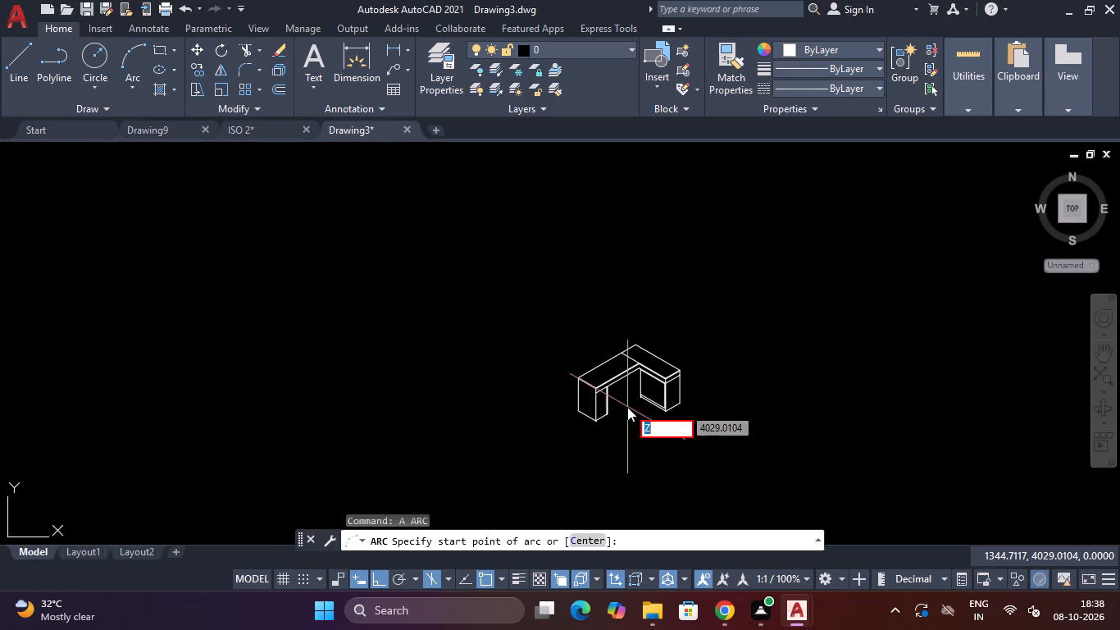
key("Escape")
Examine the whole L-shaped desk fitted to the view and at smaller scales, checking the top, both legs and the recessed panel.
type("Z Q")
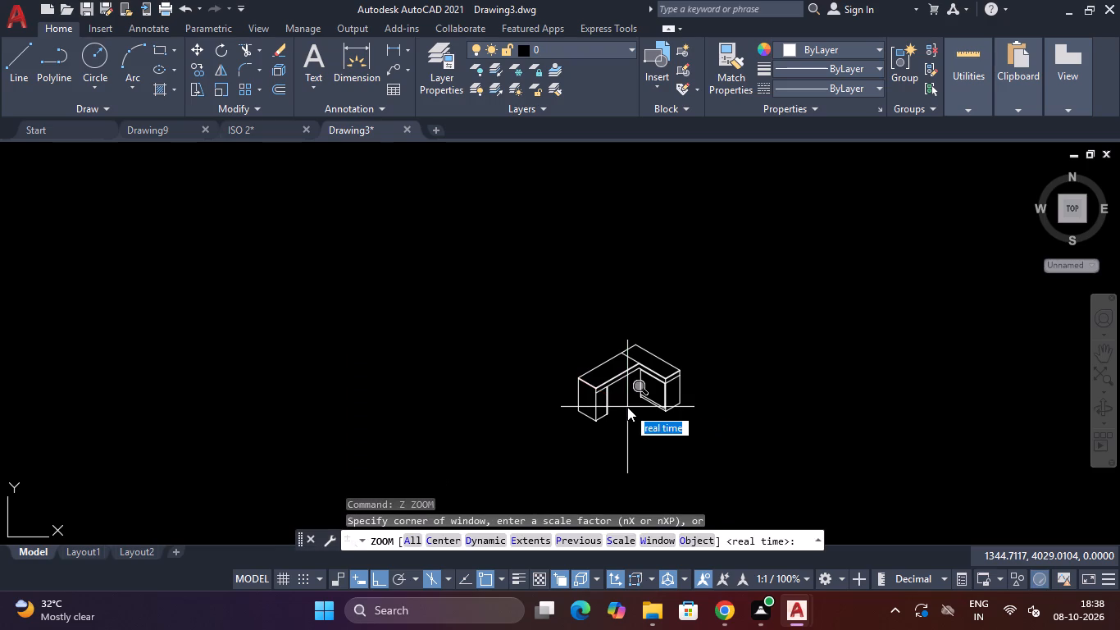
key("space")
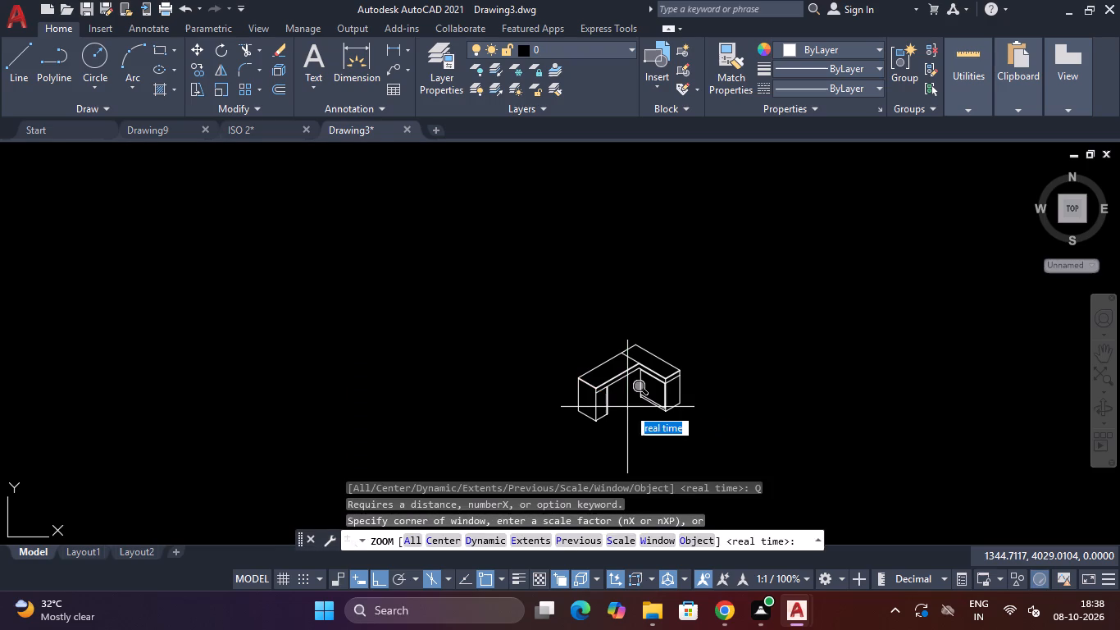
type("A")
key("space")
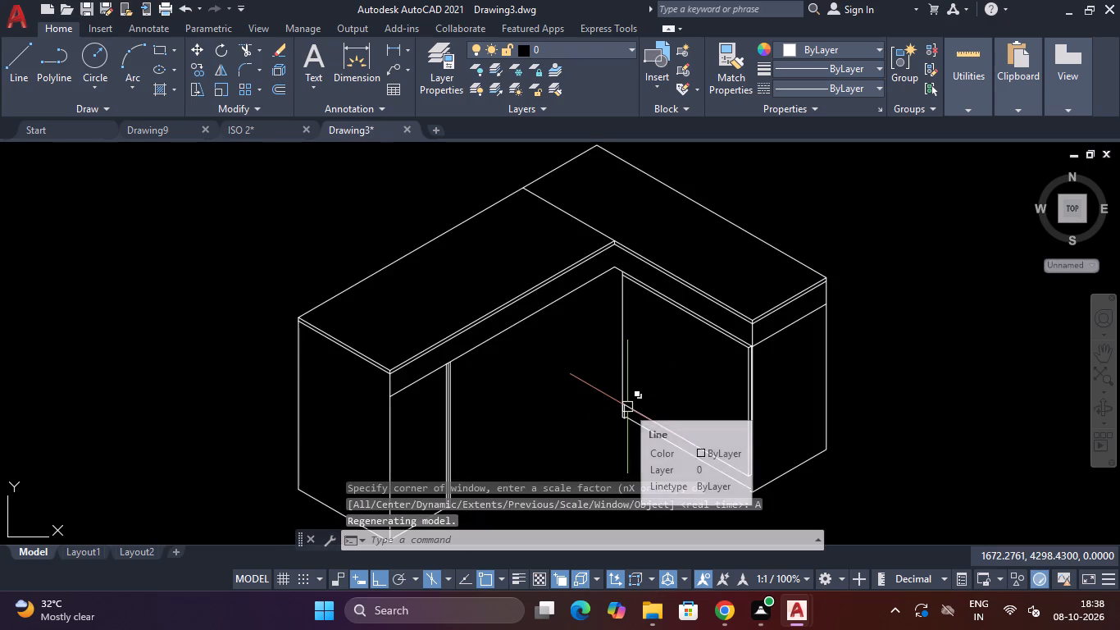
key("Escape")
key("Escape")
key("Escape")
key("Escape")
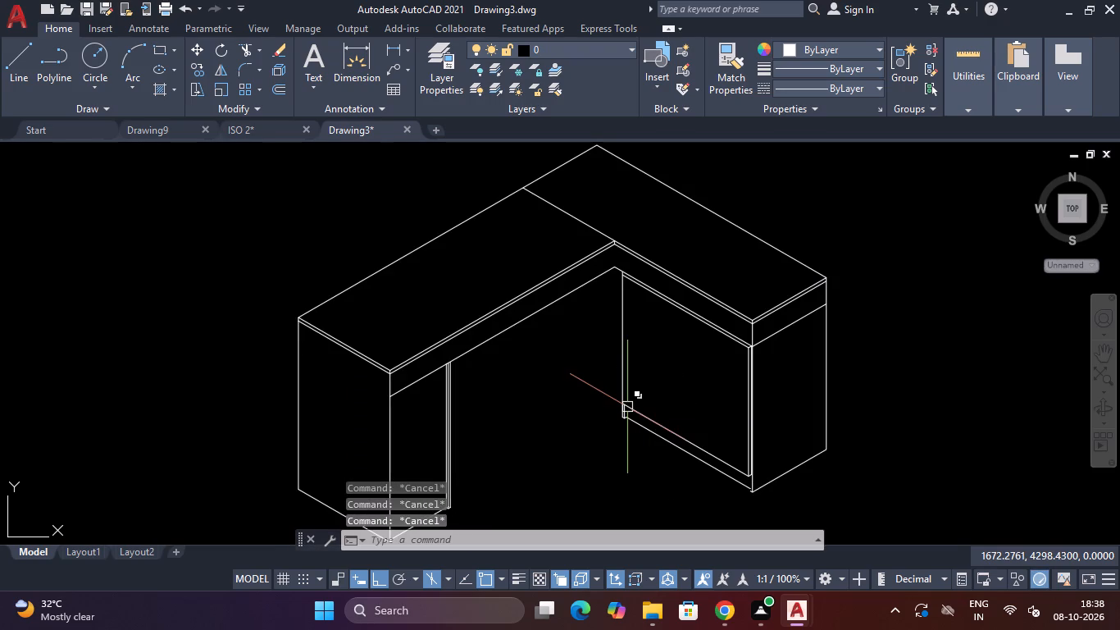
scroll(627, 407, "down", 3)
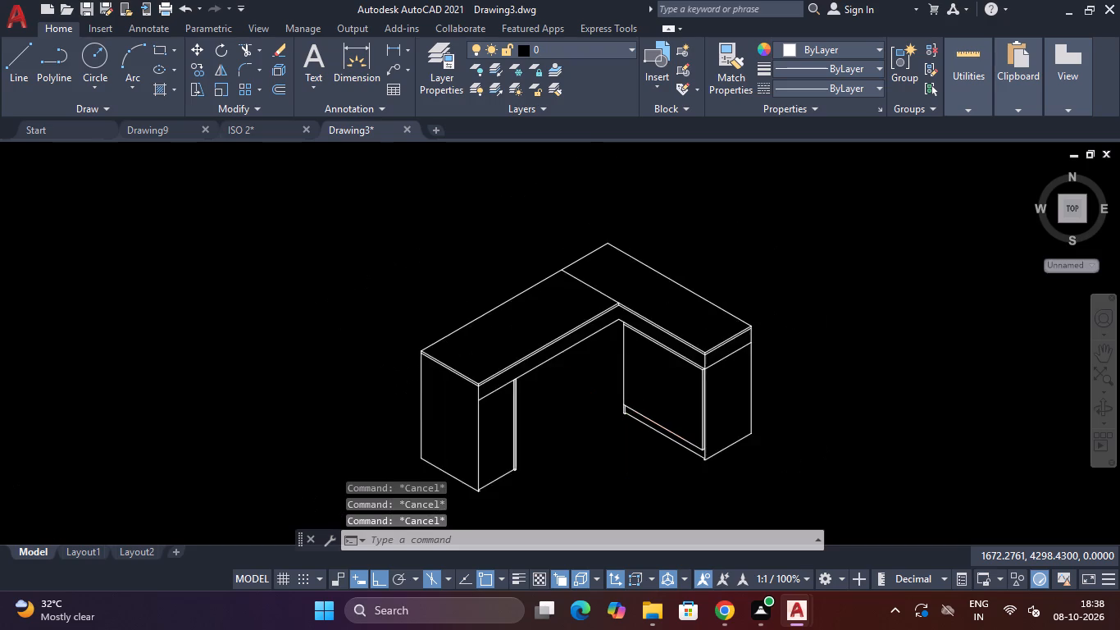
scroll(627, 407, "down", 8)
scroll(627, 407, "up", 1)
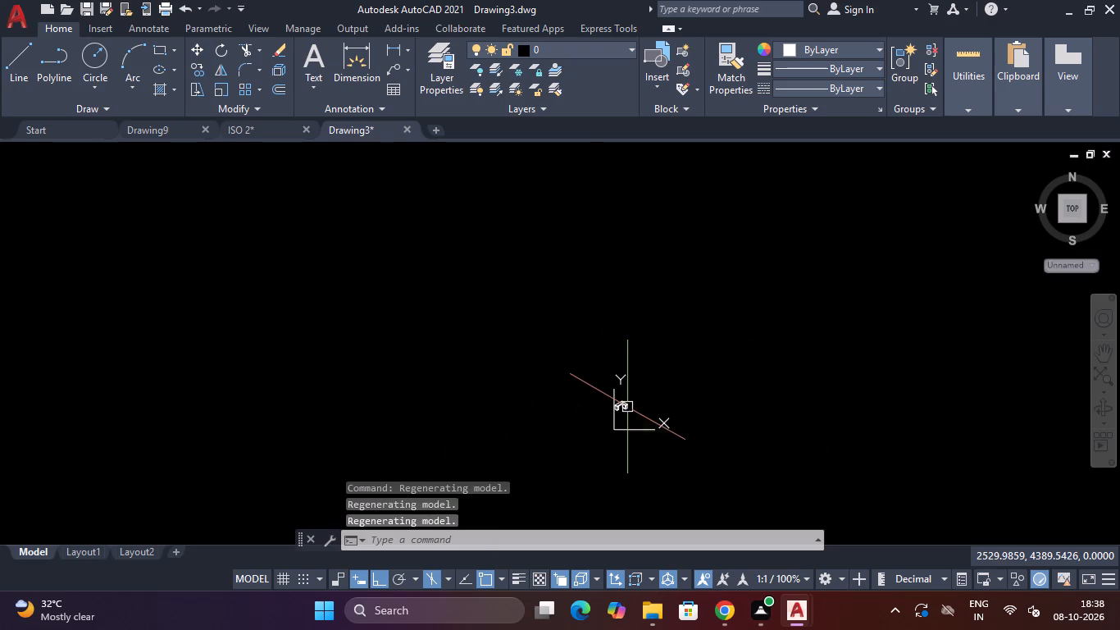
type("Z")
key("space")
type("A")
key("space")
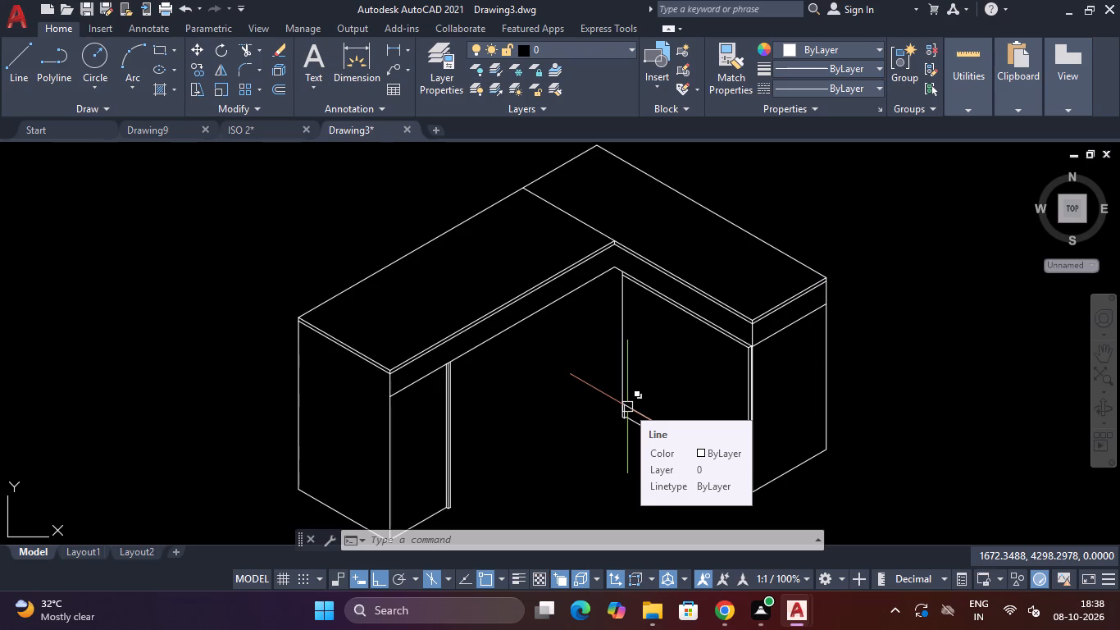
key("Escape")
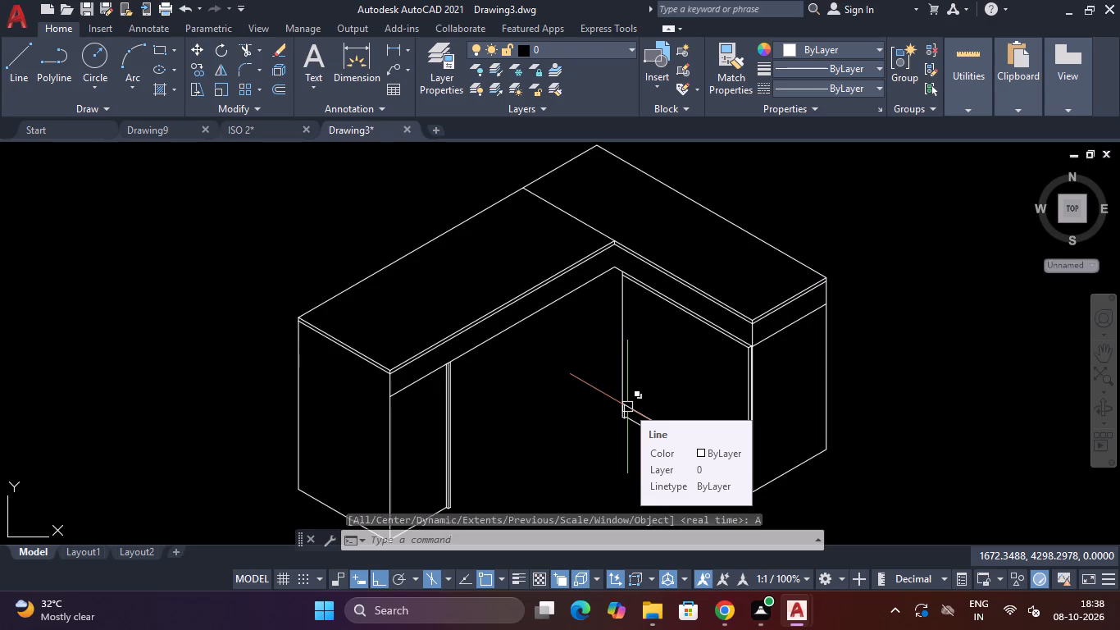
key("Escape")
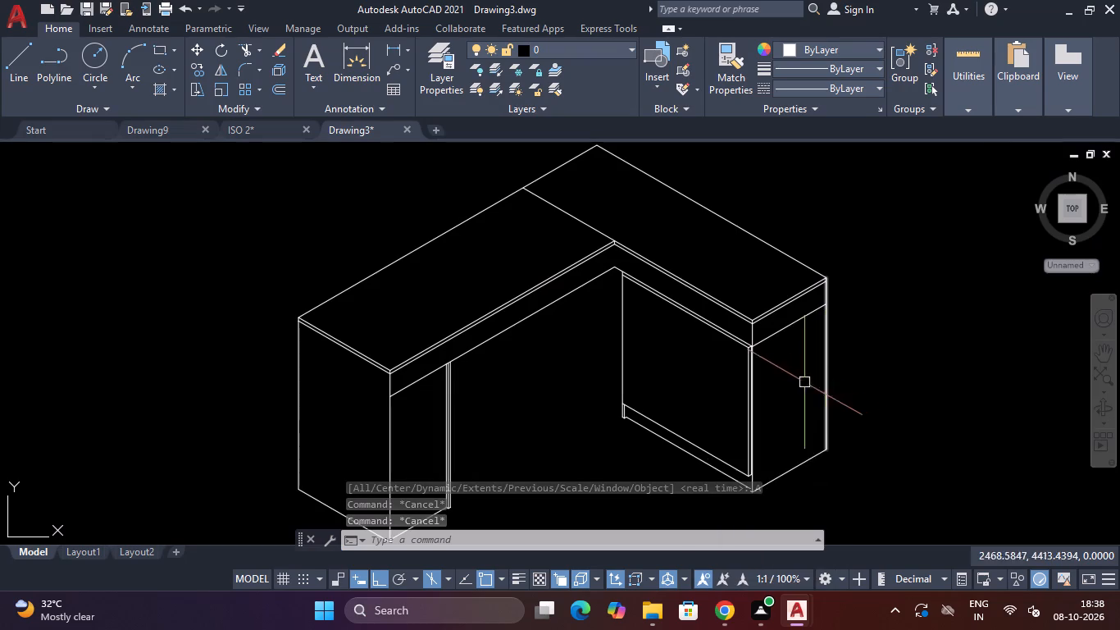
scroll(675, 370, "down", 3)
scroll(675, 370, "up", 3)
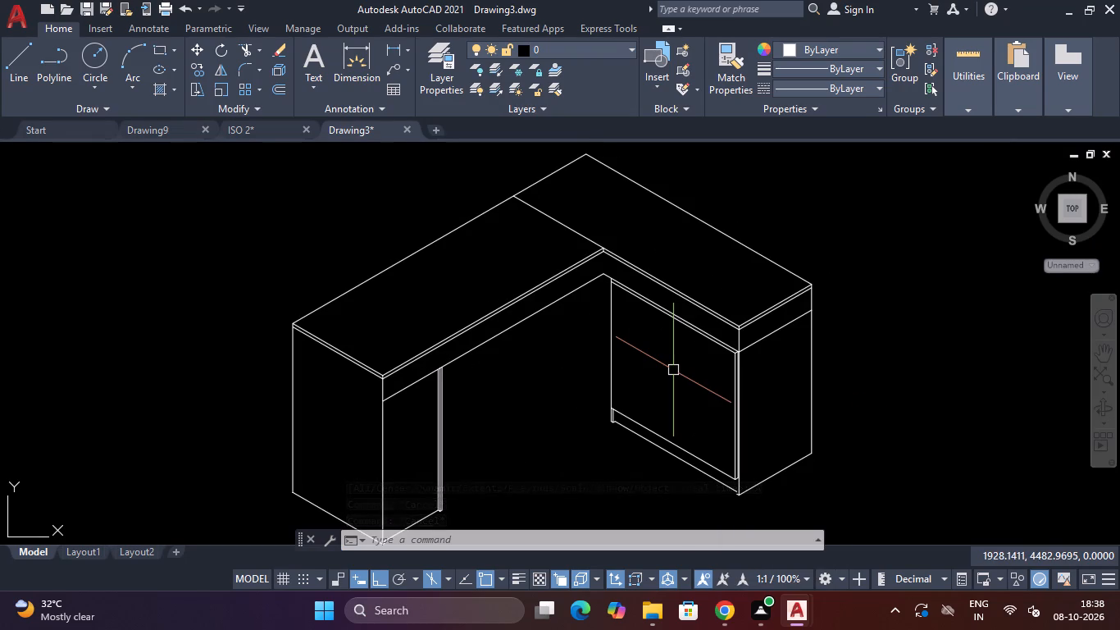
key("Escape")
key("Escape")
key("Escape")
key("Escape")
key("Escape")
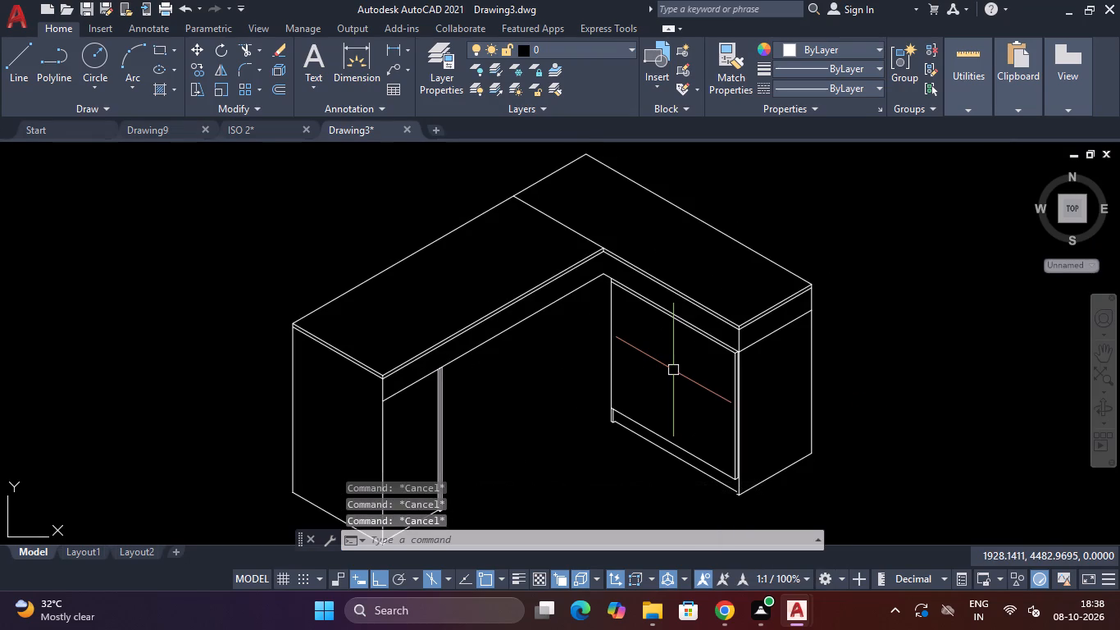
scroll(673, 370, "down", 3)
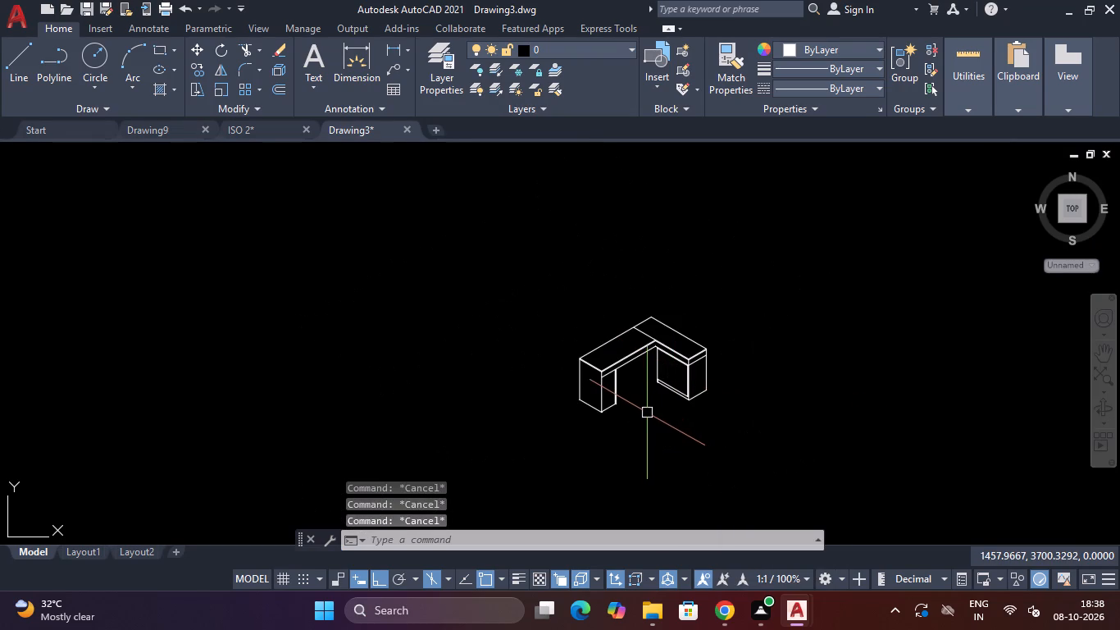
key("Escape")
key("Escape")
key("Escape")
key("Escape")
key("Escape")
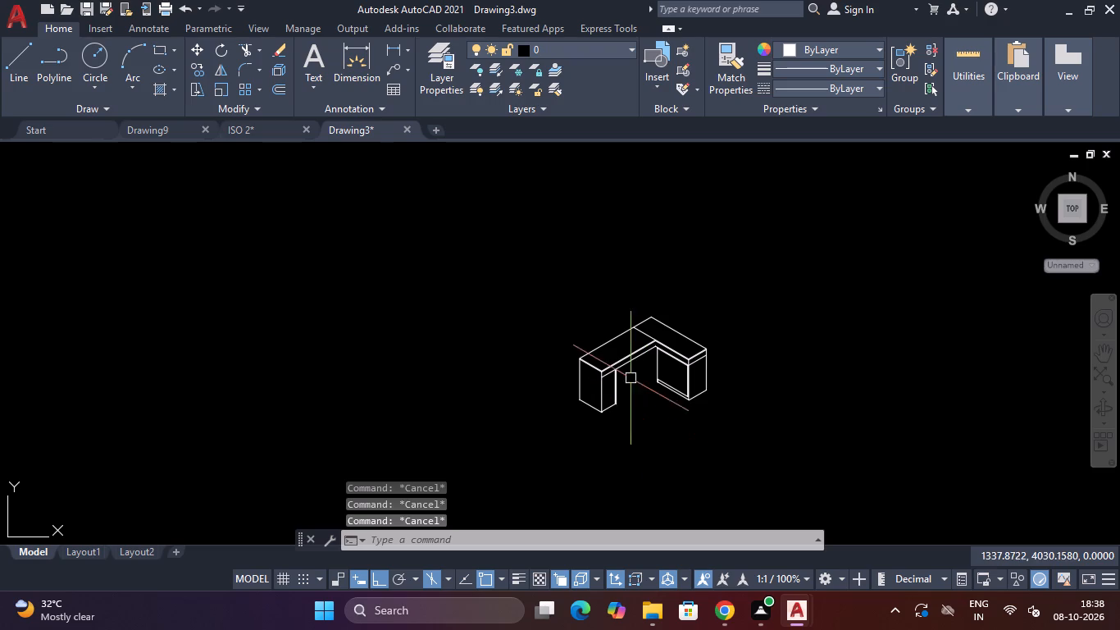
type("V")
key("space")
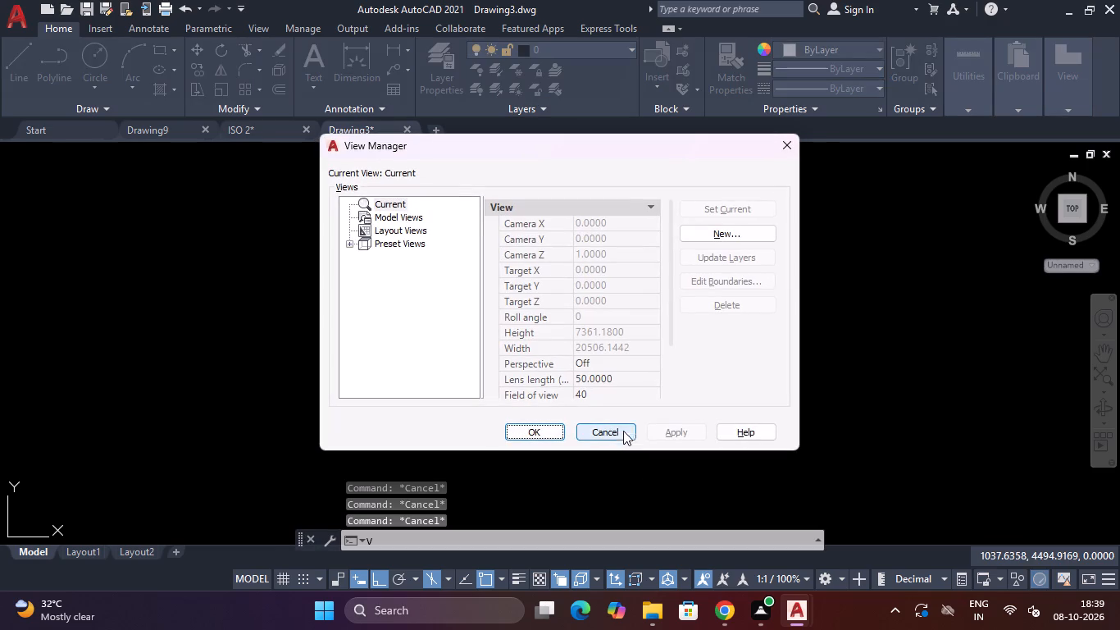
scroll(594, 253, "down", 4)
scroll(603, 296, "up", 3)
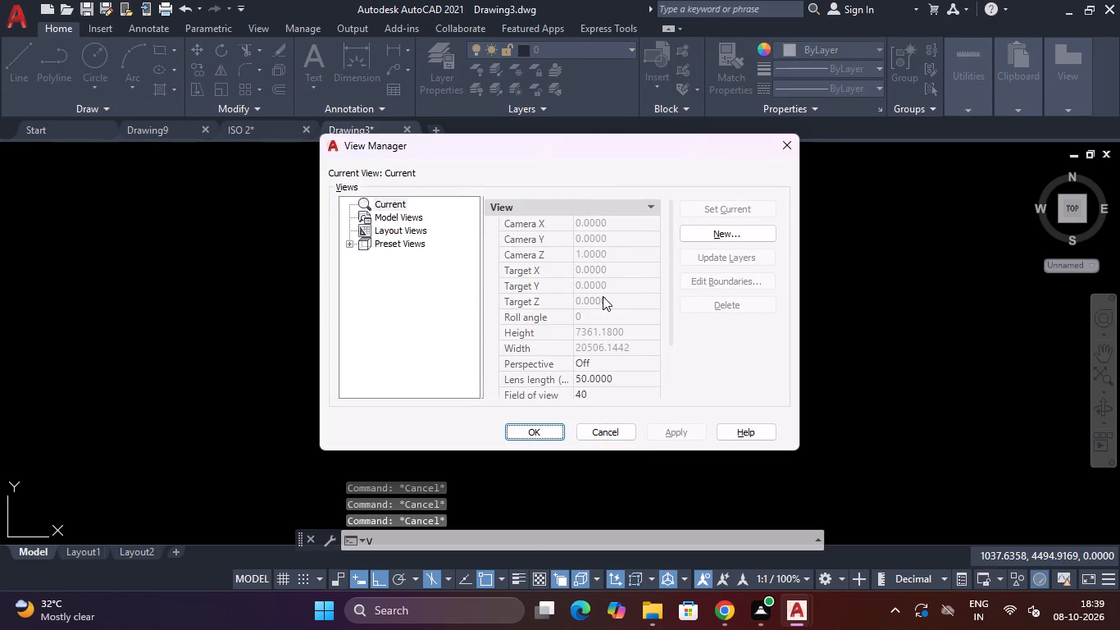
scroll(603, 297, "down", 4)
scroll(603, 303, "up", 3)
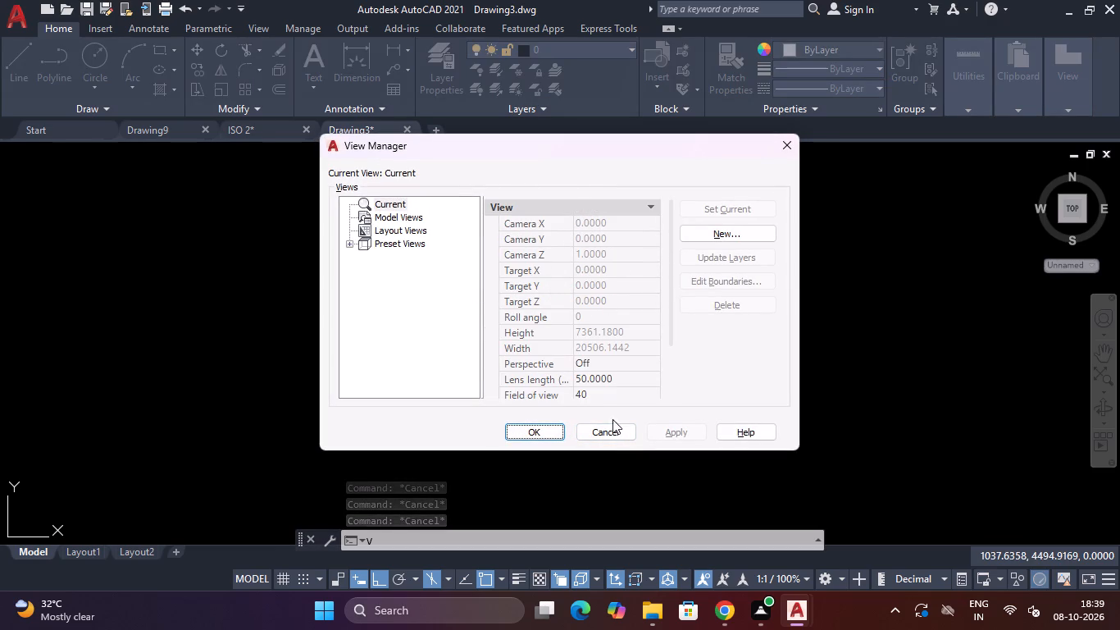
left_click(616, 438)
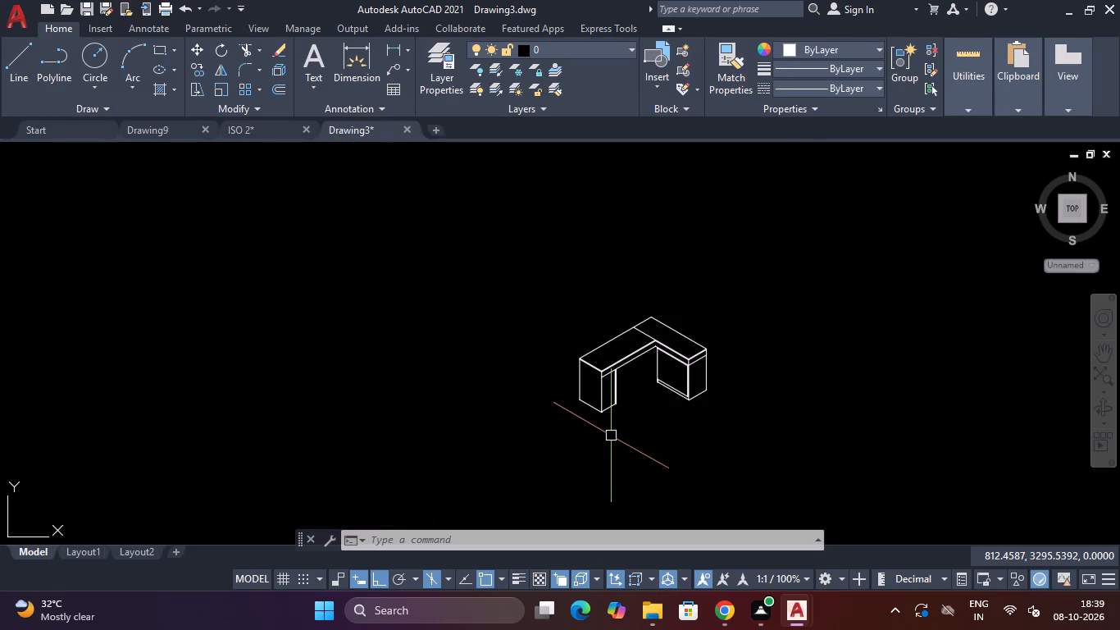
Check the complete L-shaped desk at a small scale and fitted to the whole drawing area.
scroll(653, 411, "down", 3)
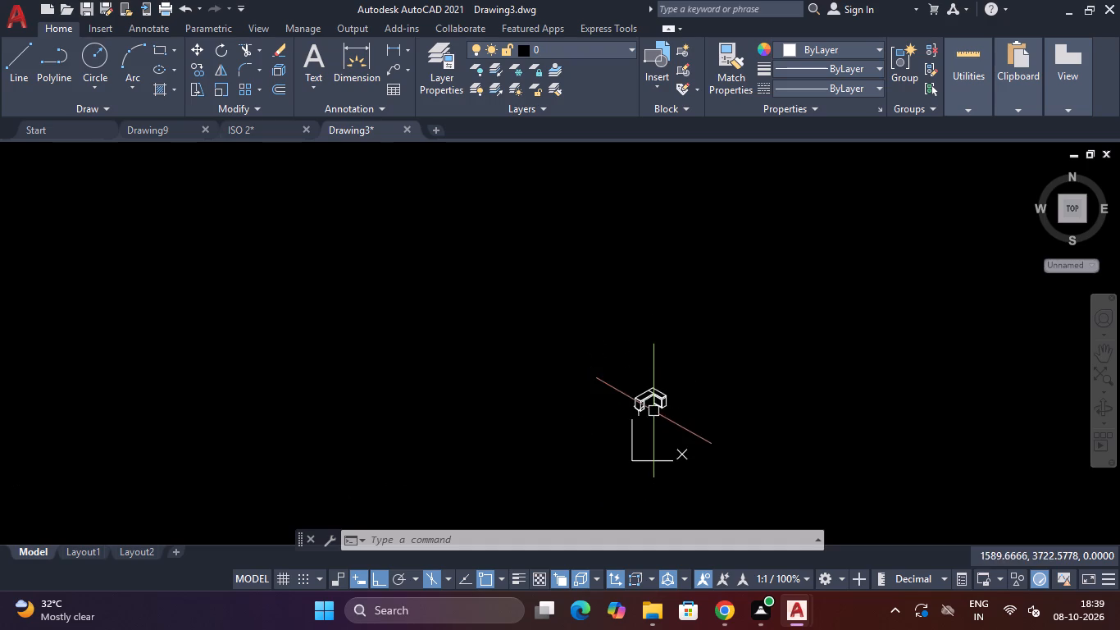
scroll(653, 411, "up", 4)
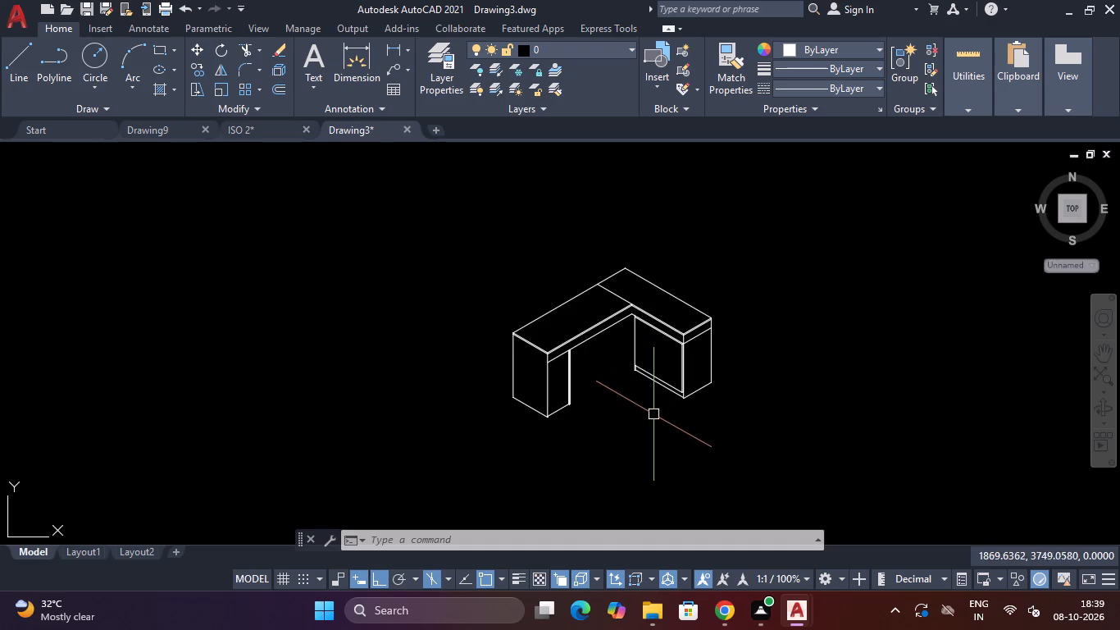
key("z")
key("space")
type("A")
key("space")
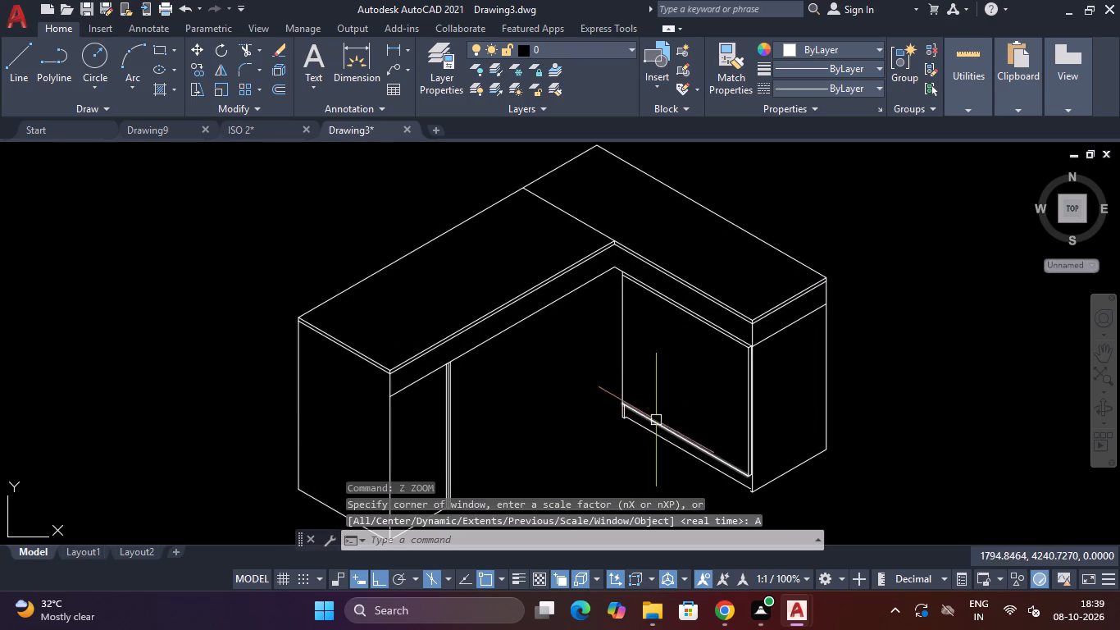
Try a Zoom scale factor picked between two points on the recessed short-leg panel, and return to viewing the whole desk.
key("space")
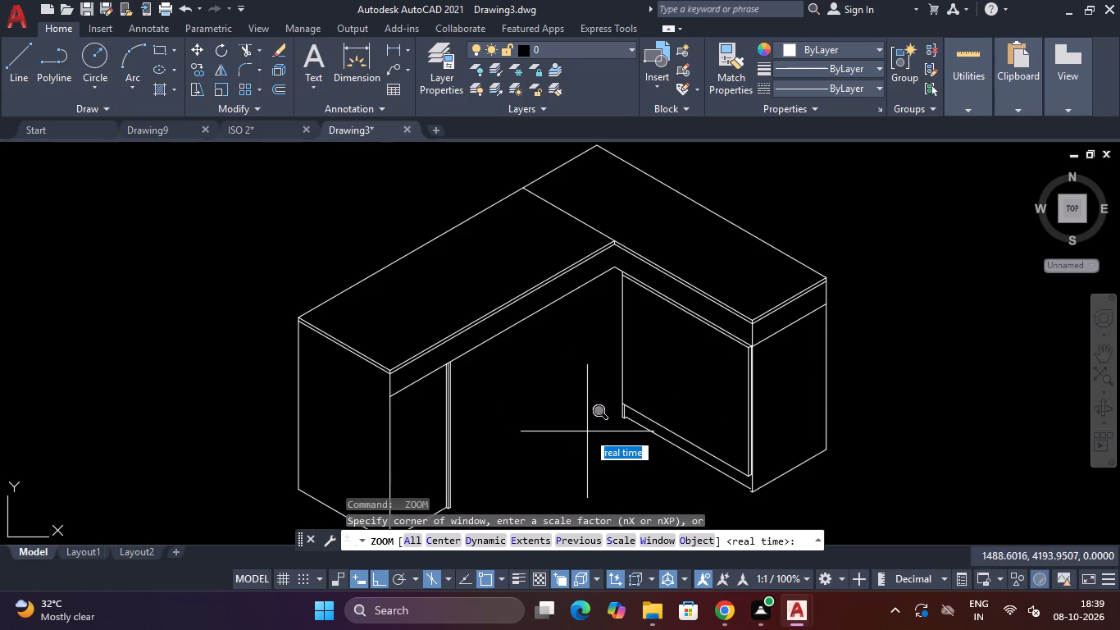
key("s")
key("space")
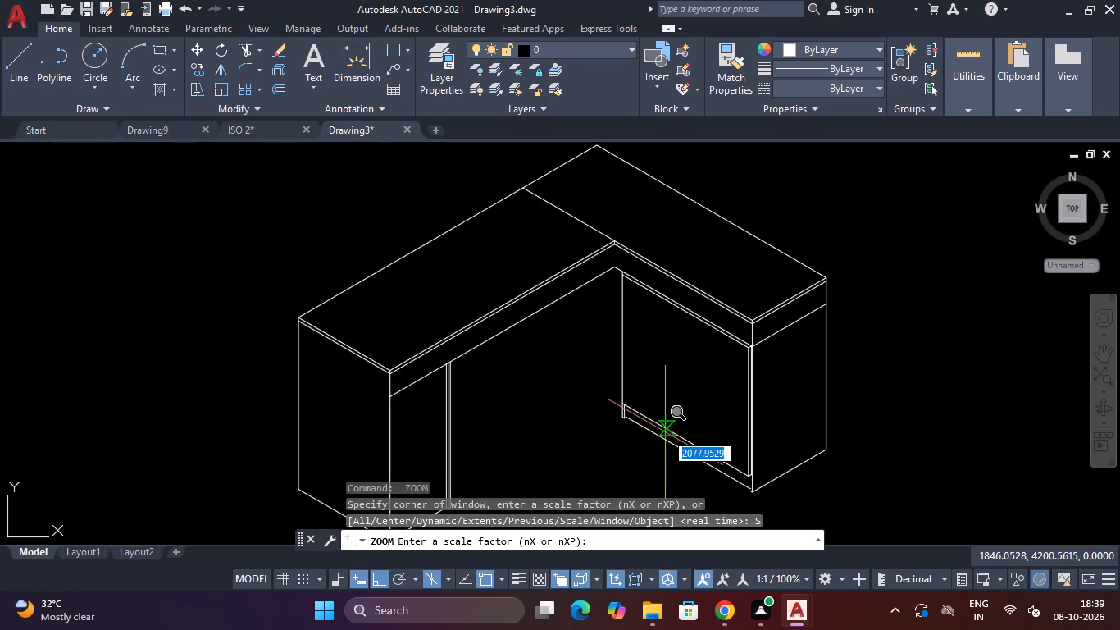
left_click(668, 430)
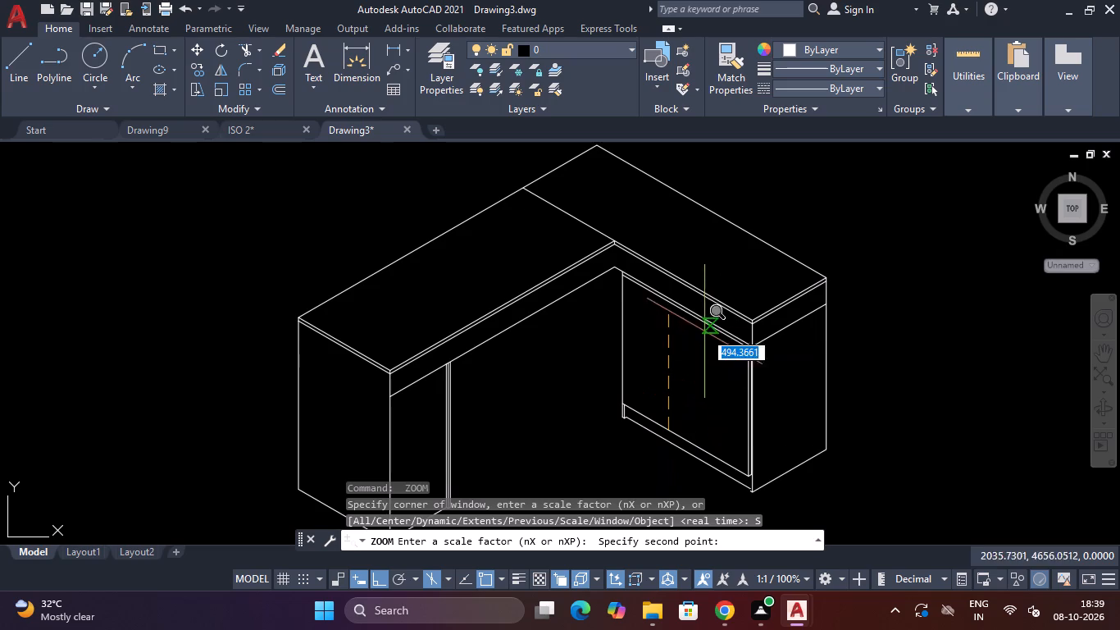
left_click(668, 306)
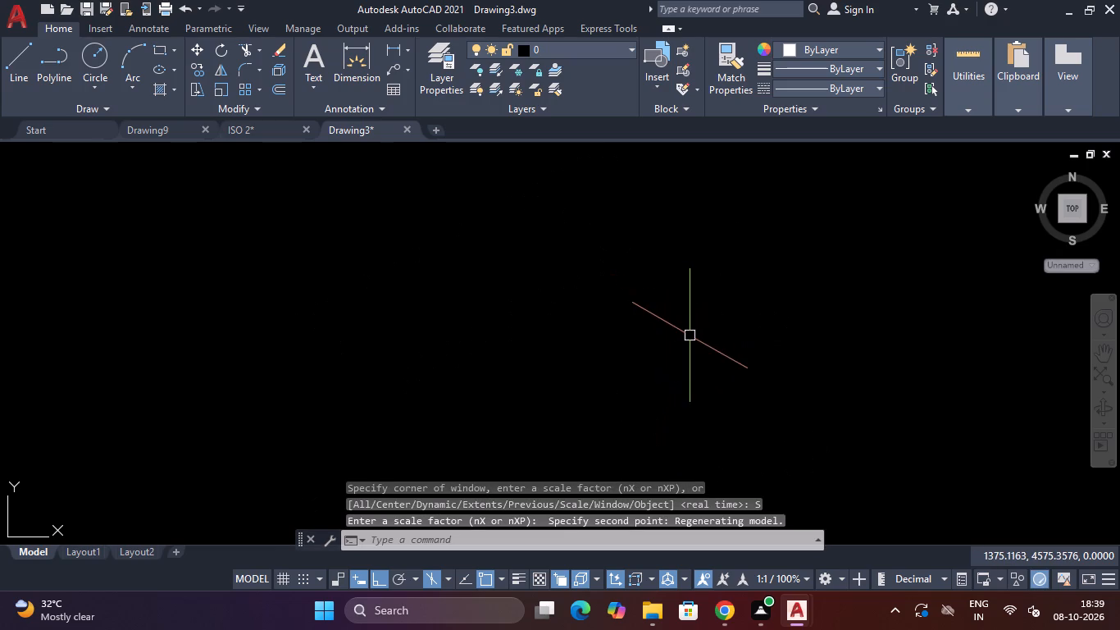
scroll(691, 335, "down", 12)
scroll(691, 336, "down", 11)
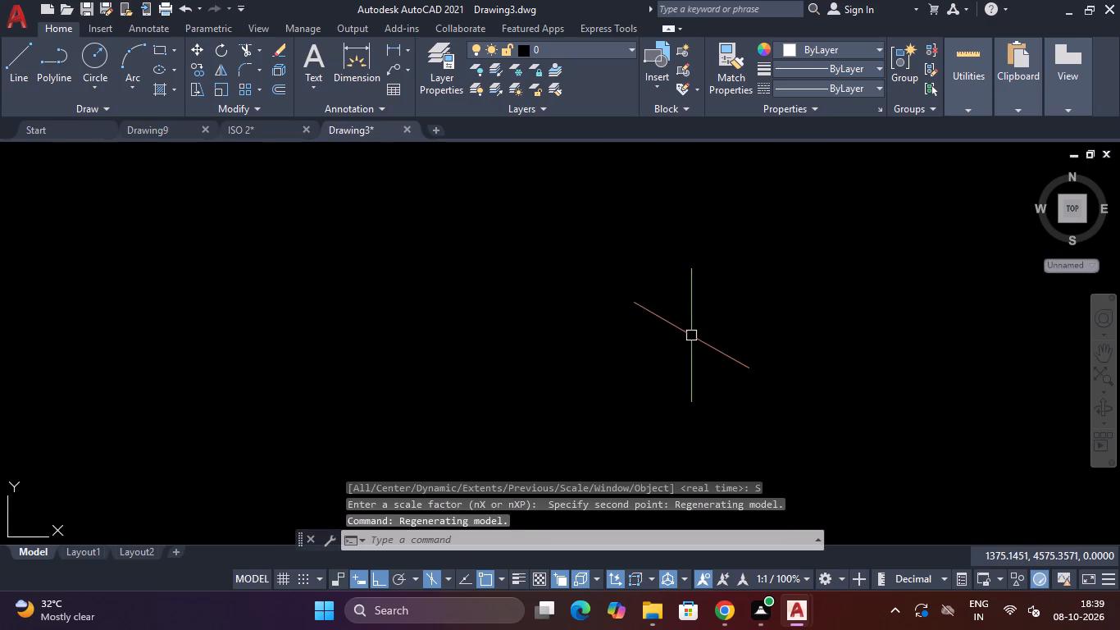
key("Escape")
scroll(690, 336, "down", 12)
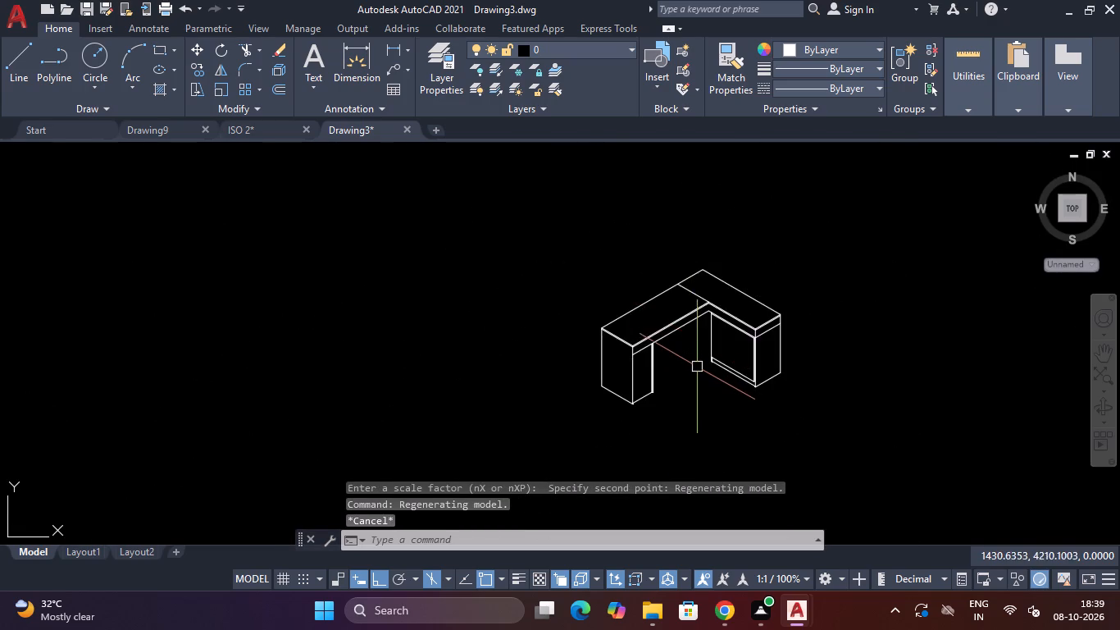
scroll(697, 367, "up", 1)
type("Z")
key("space")
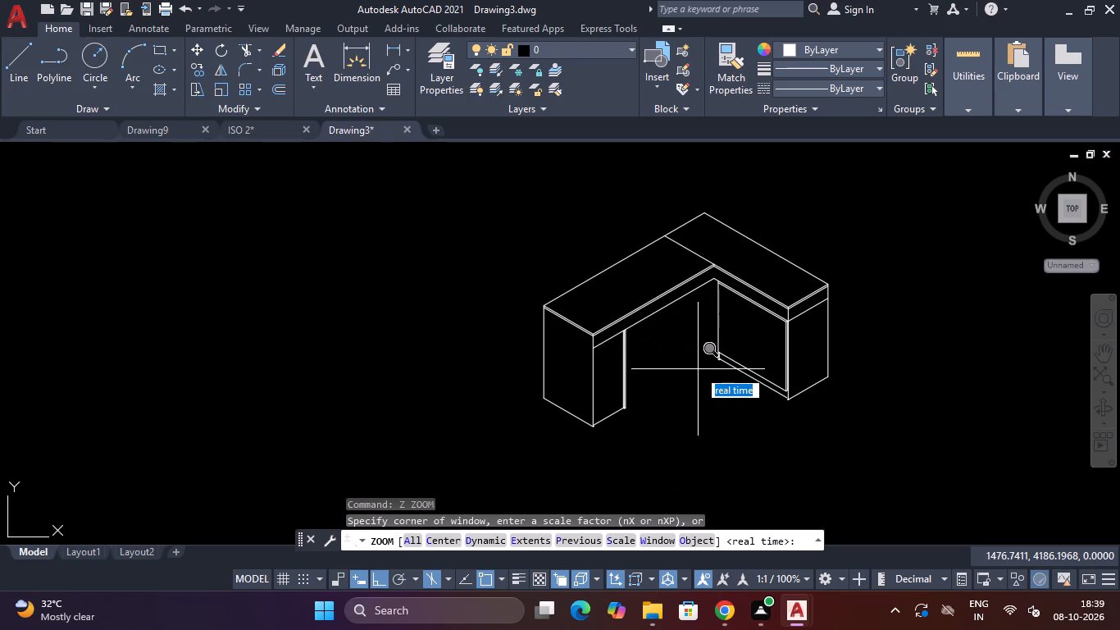
Examine the whole L-shaped desk fitted to the view and at smaller scales, checking the top, legs and recessed panel.
key("a")
key("space")
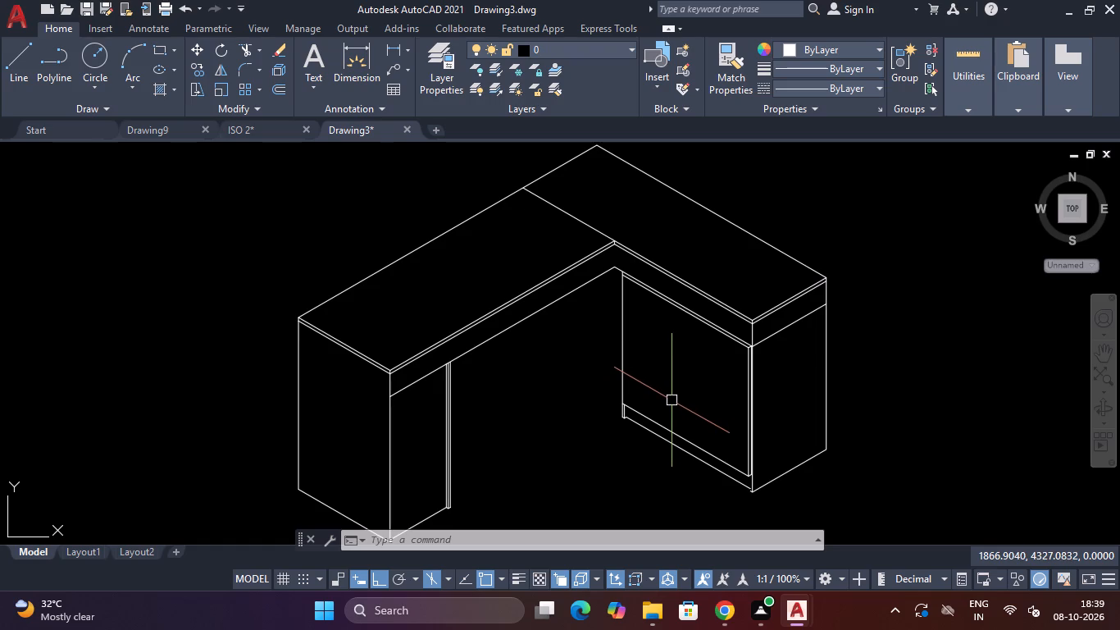
scroll(672, 403, "down", 3)
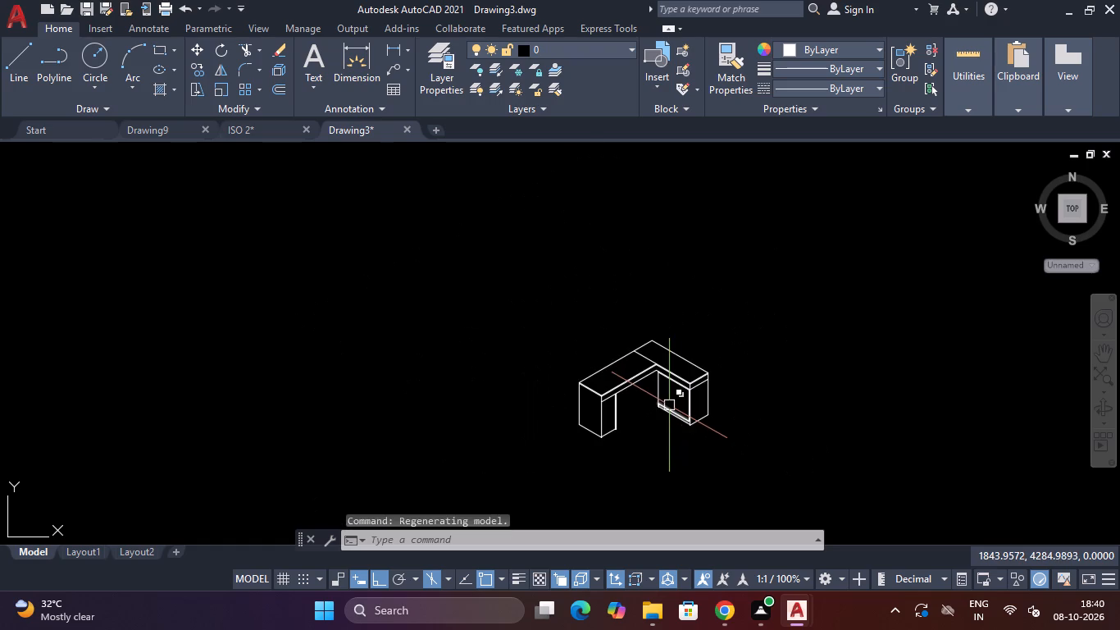
scroll(669, 405, "down", 3)
key("z")
key("space")
type("A")
key("space")
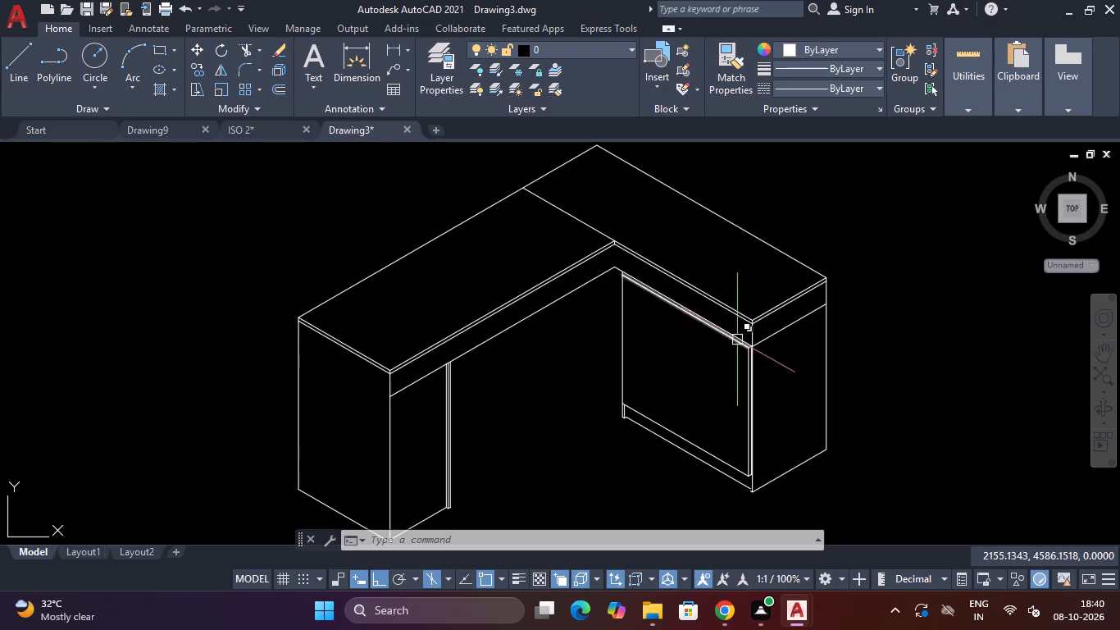
scroll(727, 366, "down", 3)
scroll(726, 366, "up", 3)
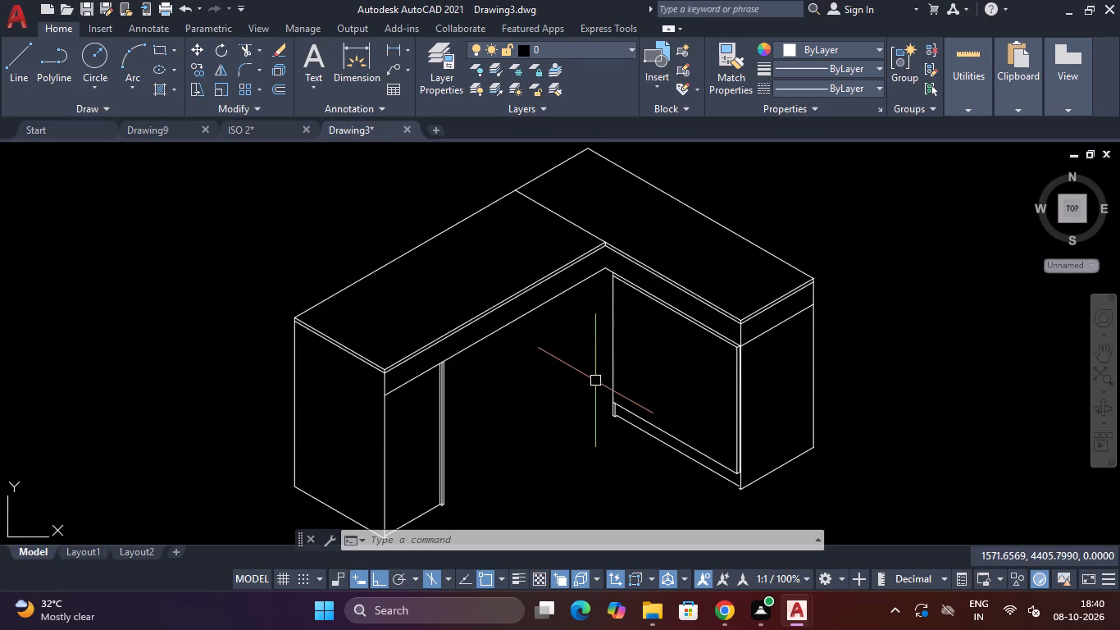
scroll(595, 381, "down", 1)
scroll(595, 381, "up", 1)
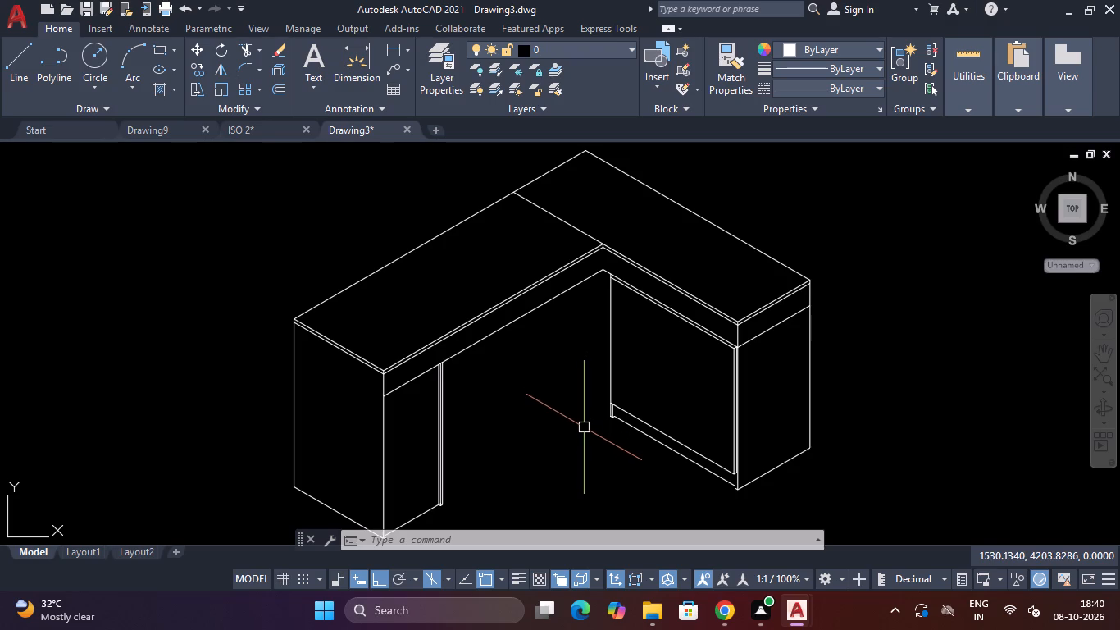
View the complete drawing with Zoom All and check the L-shaped desk's overall outline.
type("Z")
key("space")
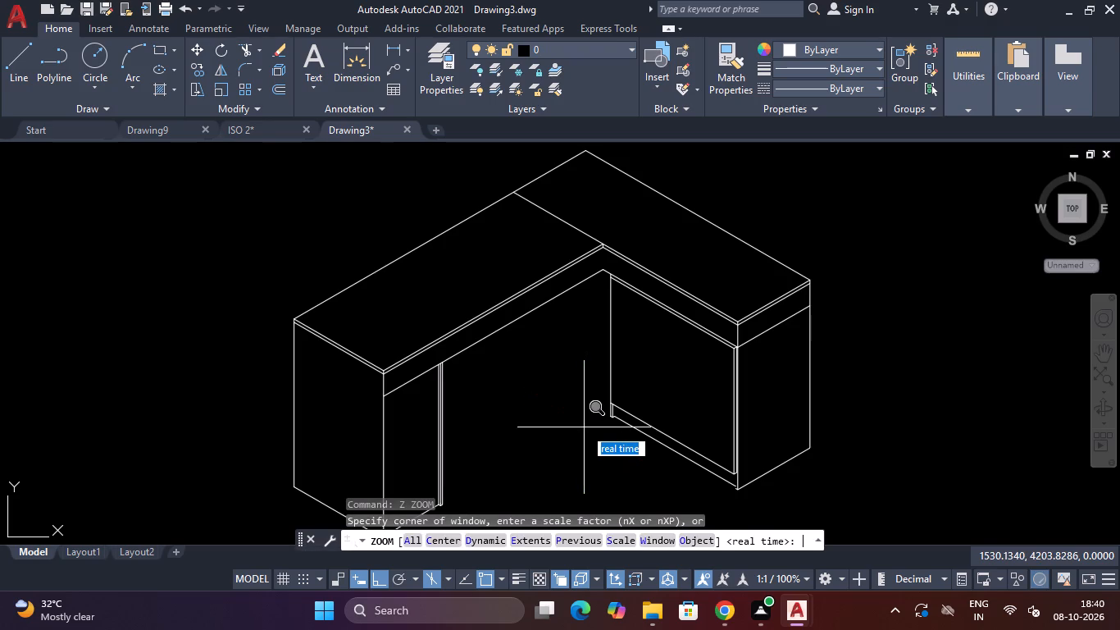
type("A")
key("space")
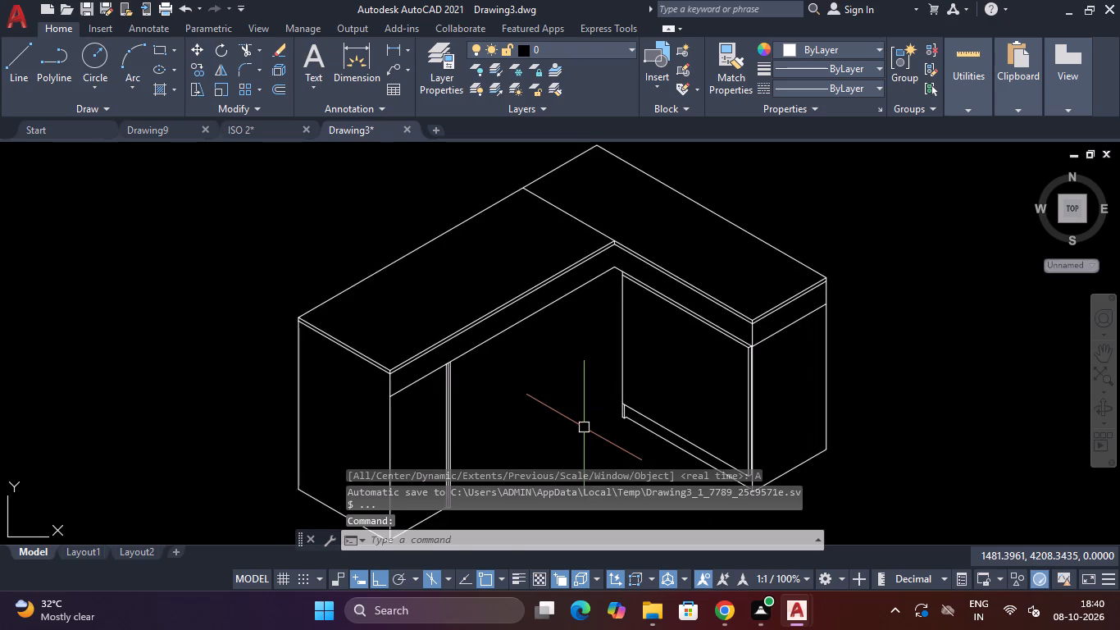
type("Z")
key("space")
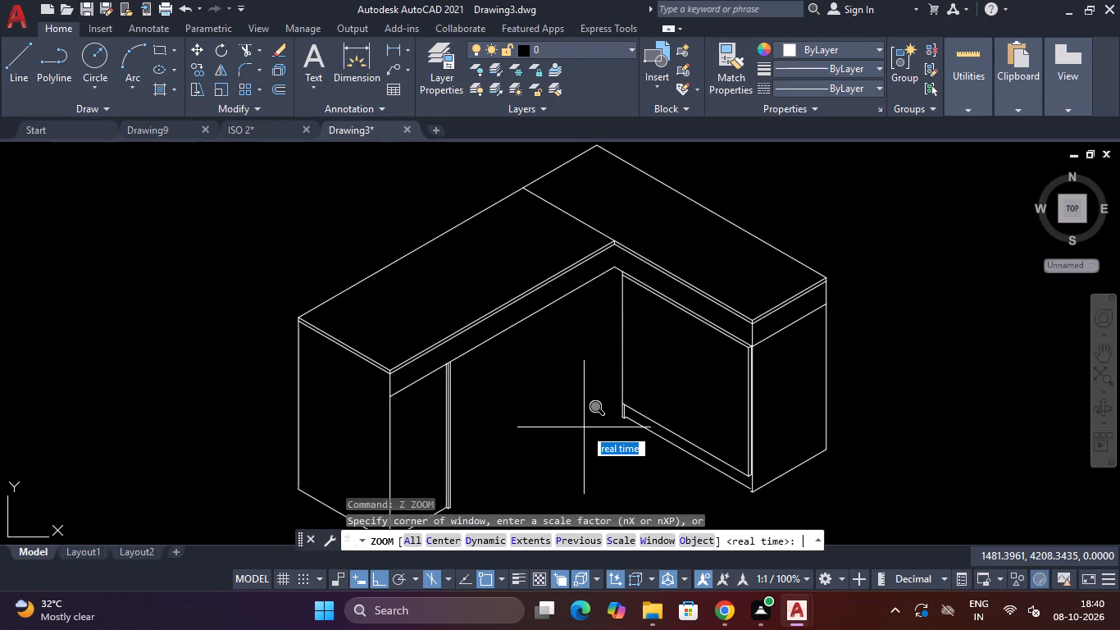
type("A")
key("space")
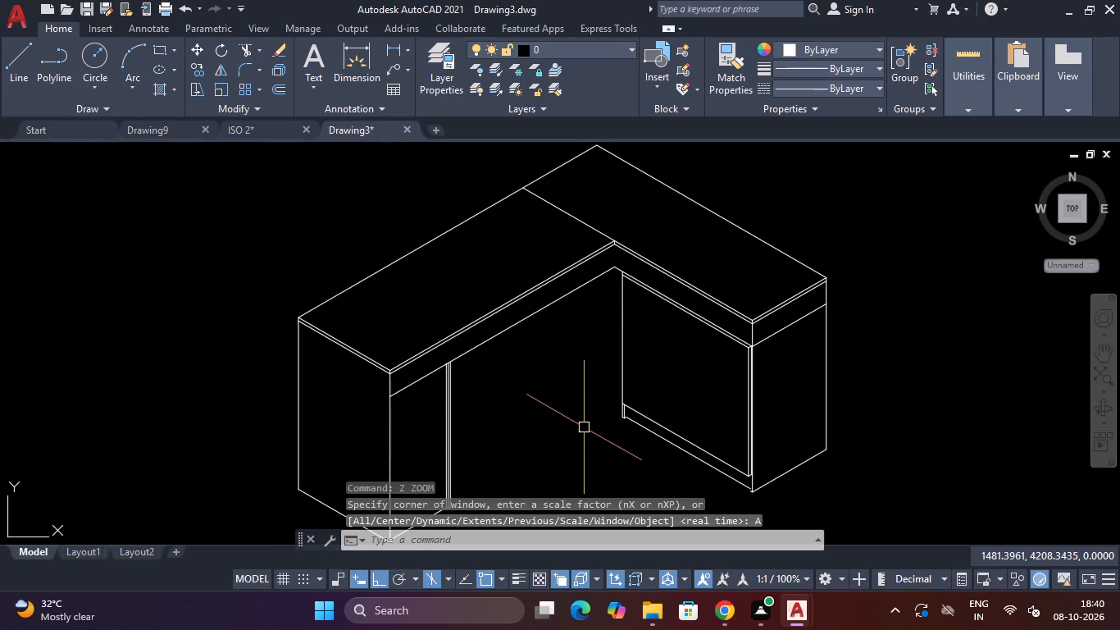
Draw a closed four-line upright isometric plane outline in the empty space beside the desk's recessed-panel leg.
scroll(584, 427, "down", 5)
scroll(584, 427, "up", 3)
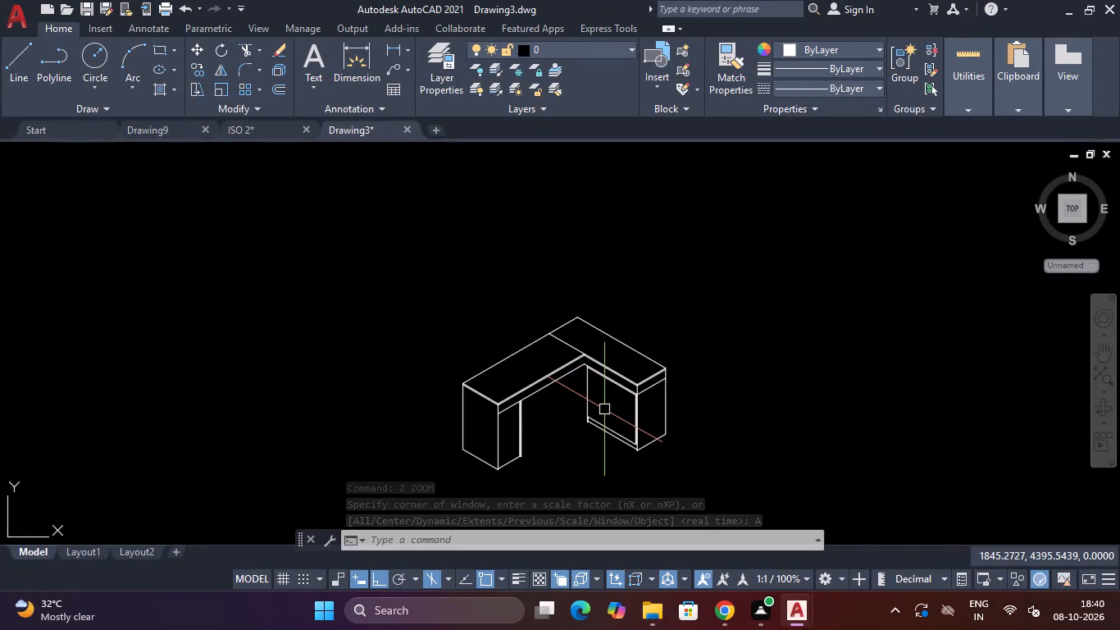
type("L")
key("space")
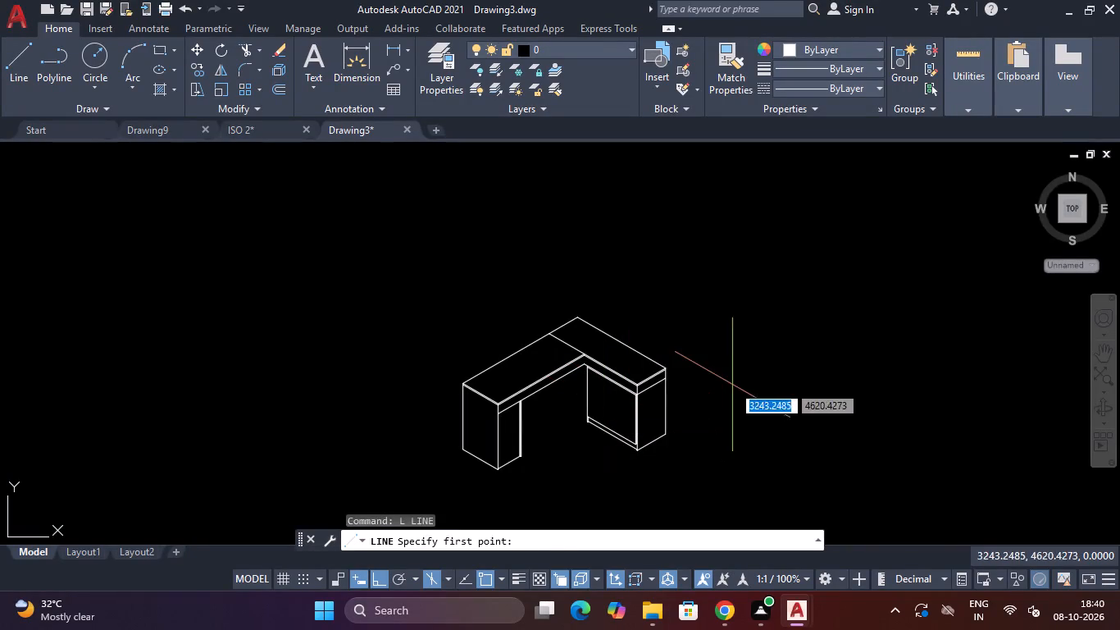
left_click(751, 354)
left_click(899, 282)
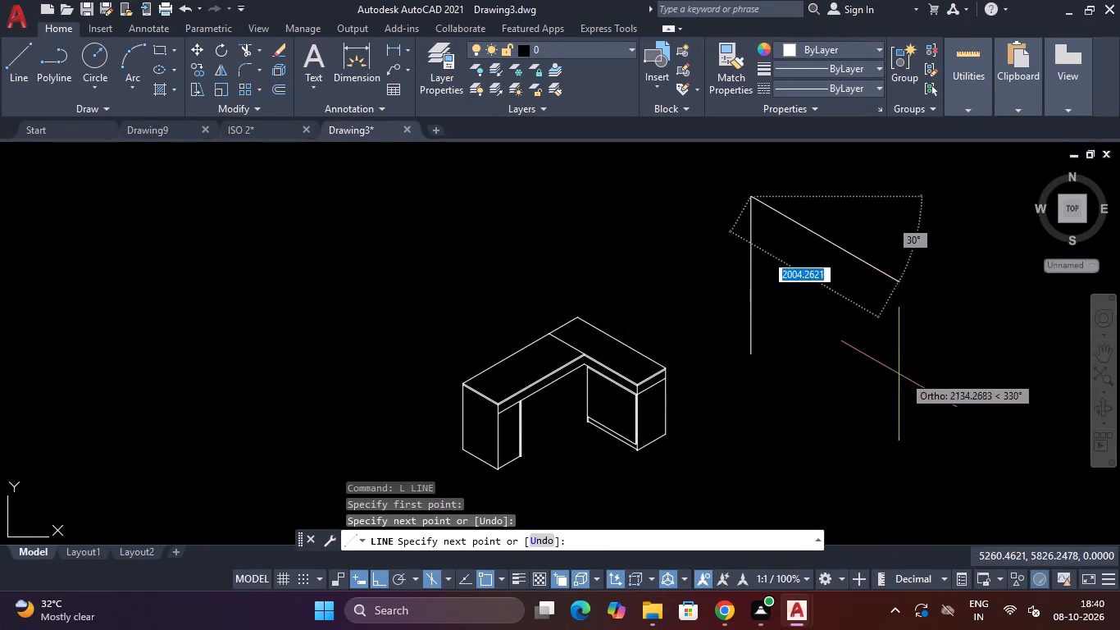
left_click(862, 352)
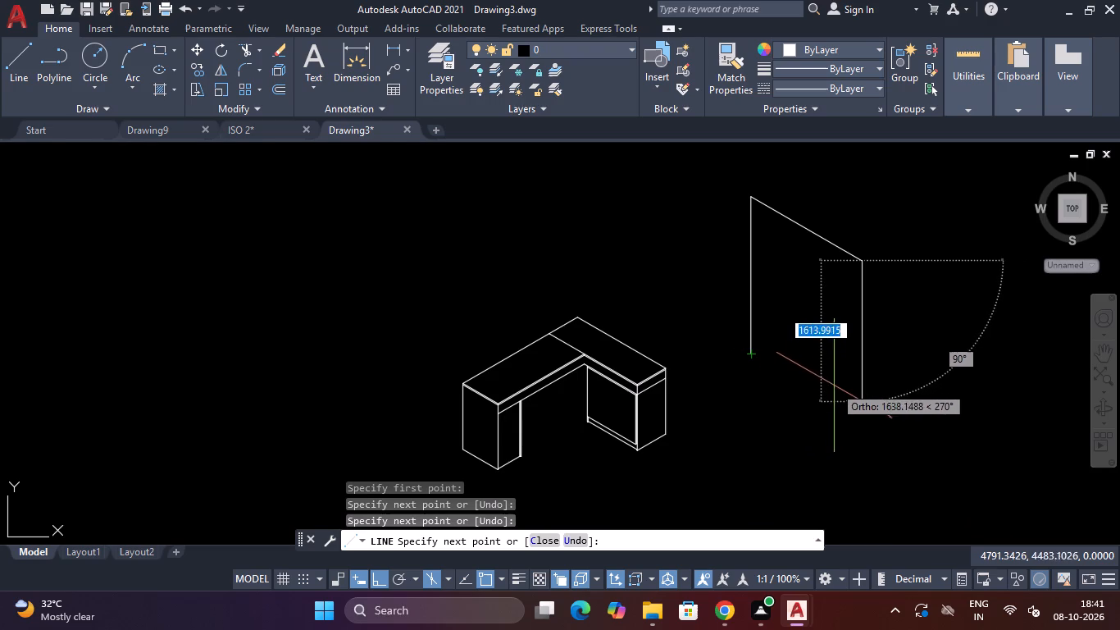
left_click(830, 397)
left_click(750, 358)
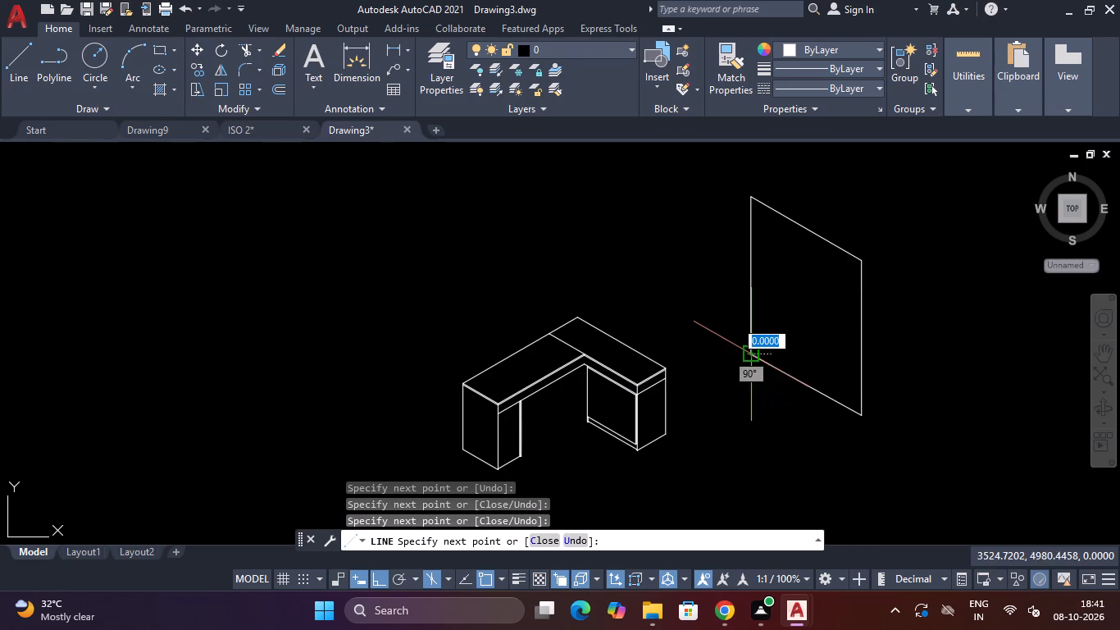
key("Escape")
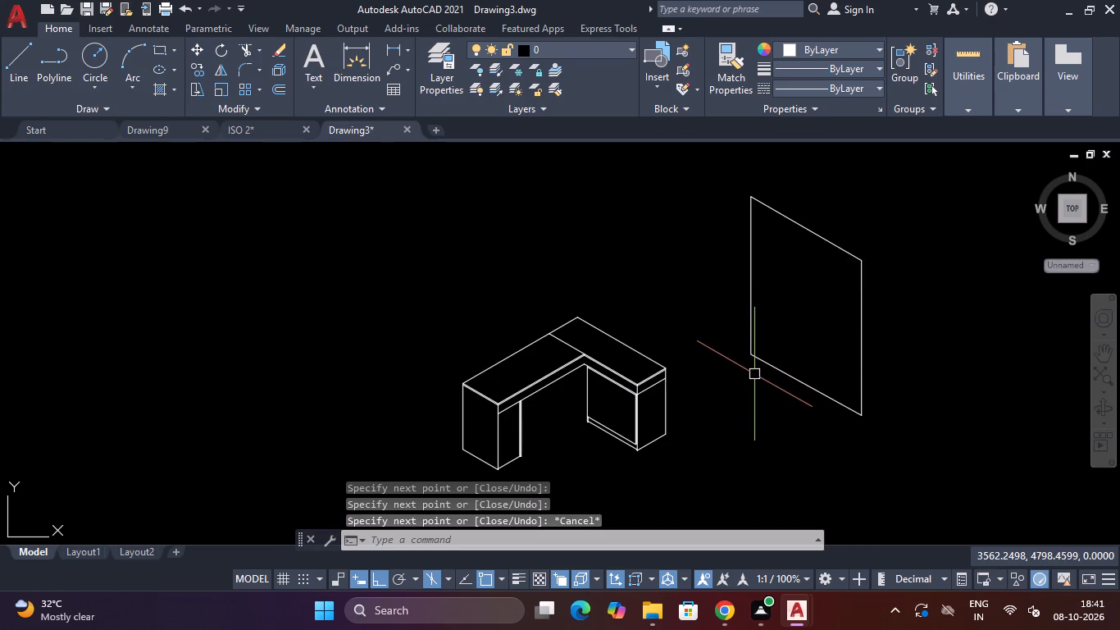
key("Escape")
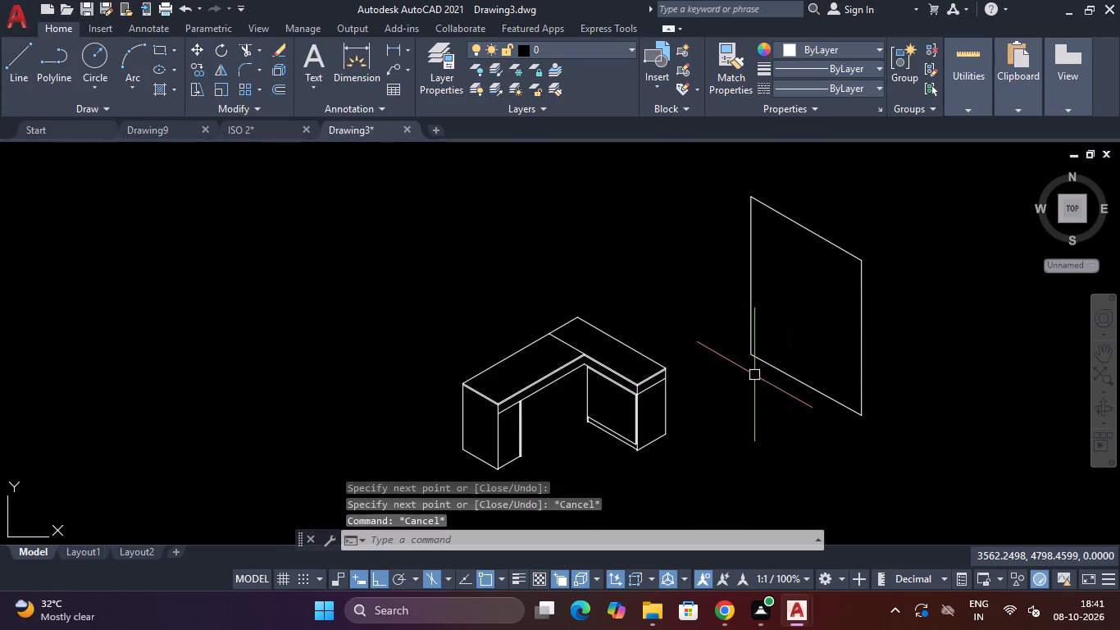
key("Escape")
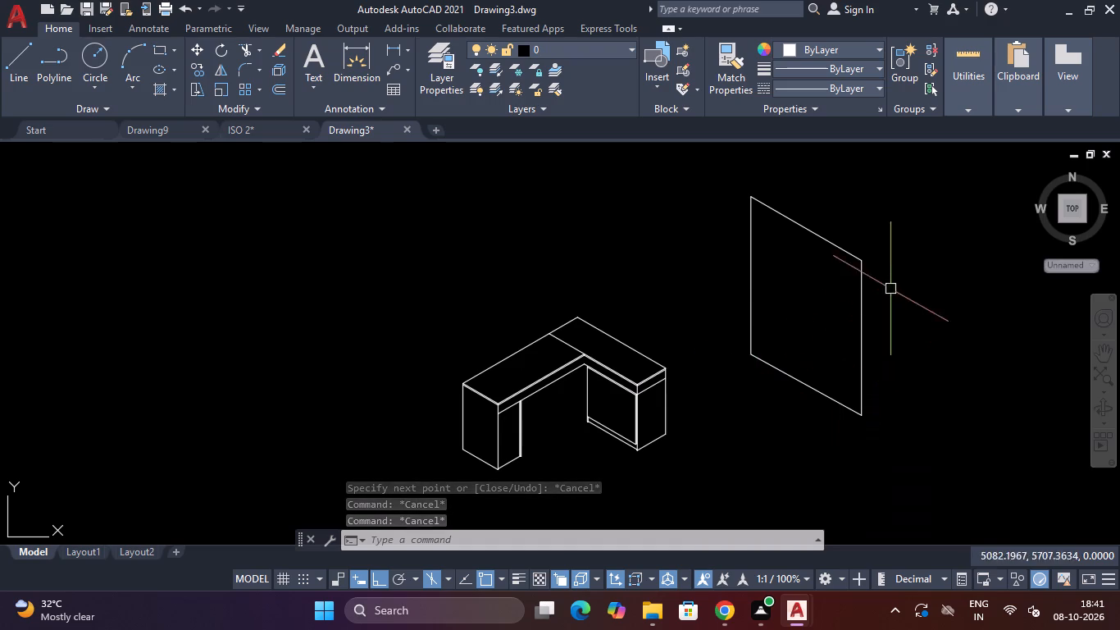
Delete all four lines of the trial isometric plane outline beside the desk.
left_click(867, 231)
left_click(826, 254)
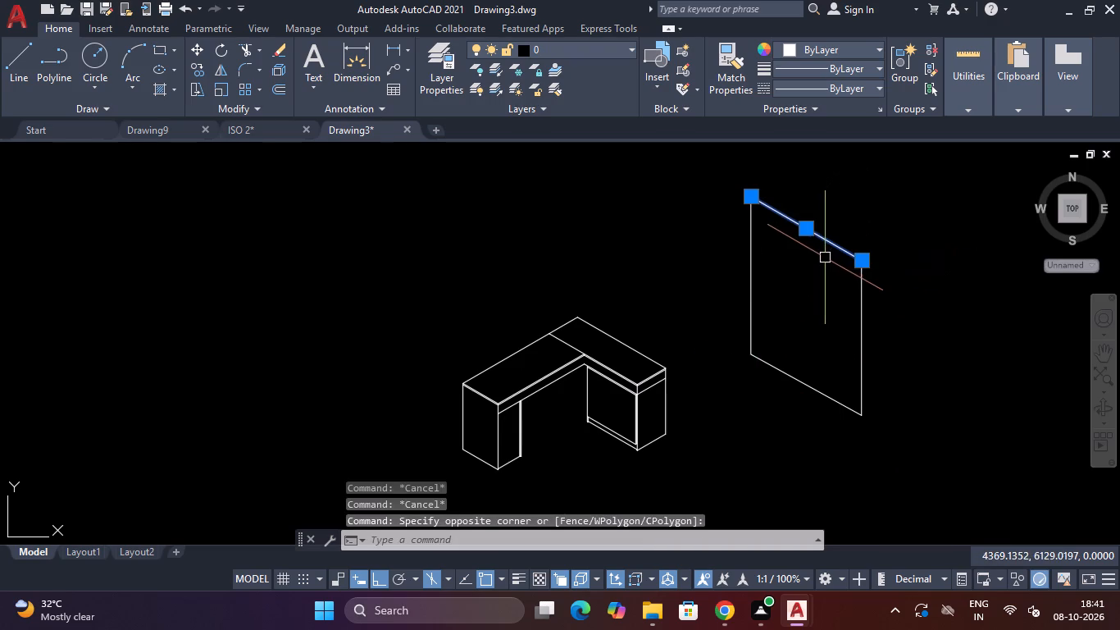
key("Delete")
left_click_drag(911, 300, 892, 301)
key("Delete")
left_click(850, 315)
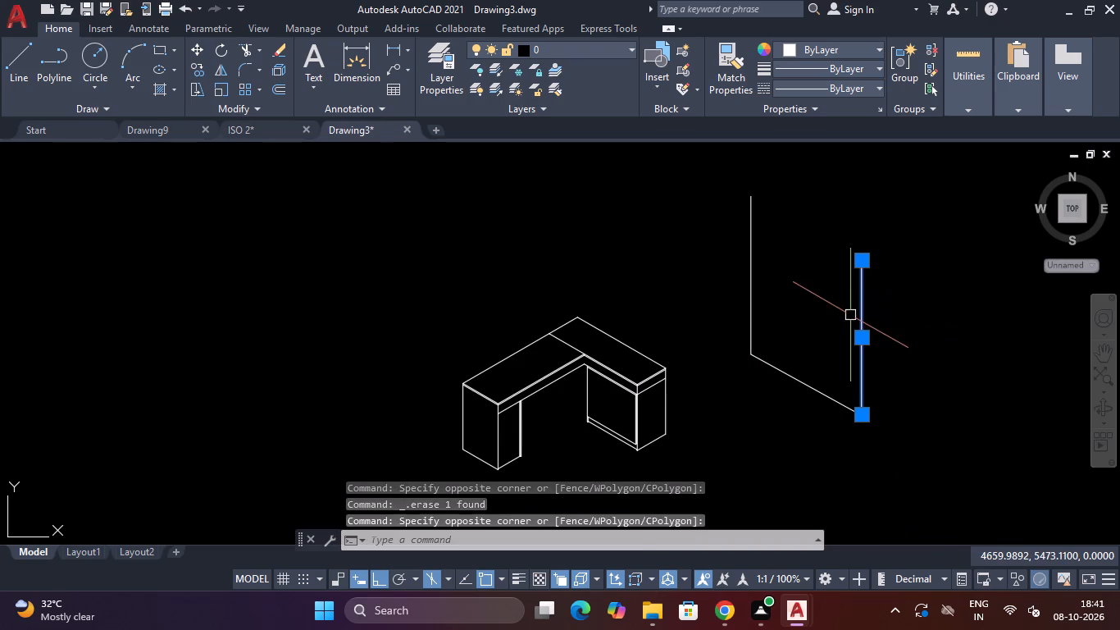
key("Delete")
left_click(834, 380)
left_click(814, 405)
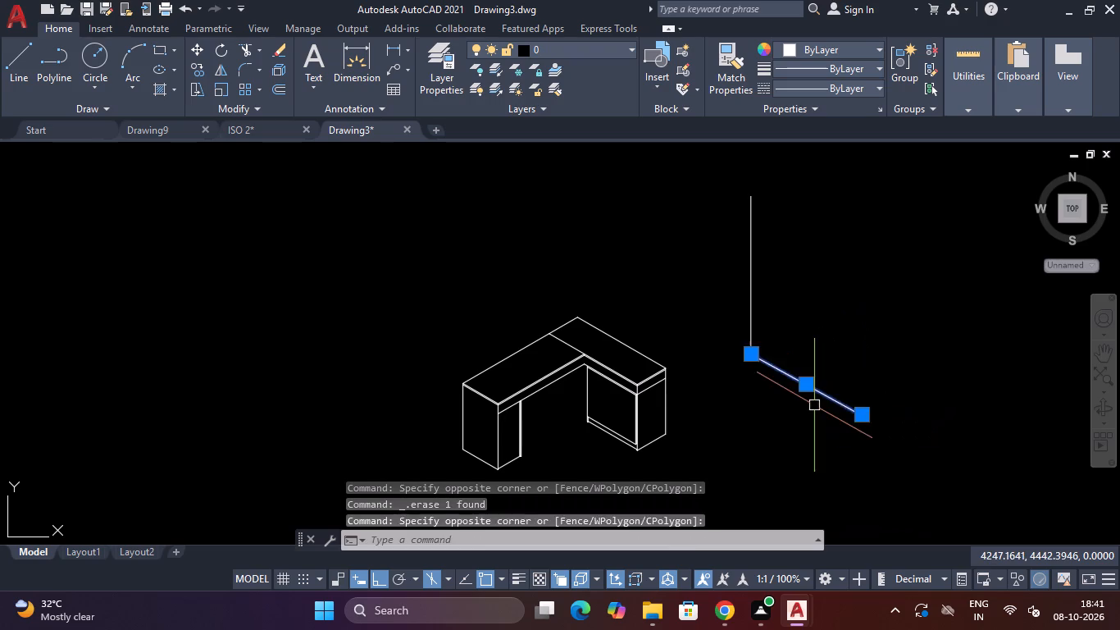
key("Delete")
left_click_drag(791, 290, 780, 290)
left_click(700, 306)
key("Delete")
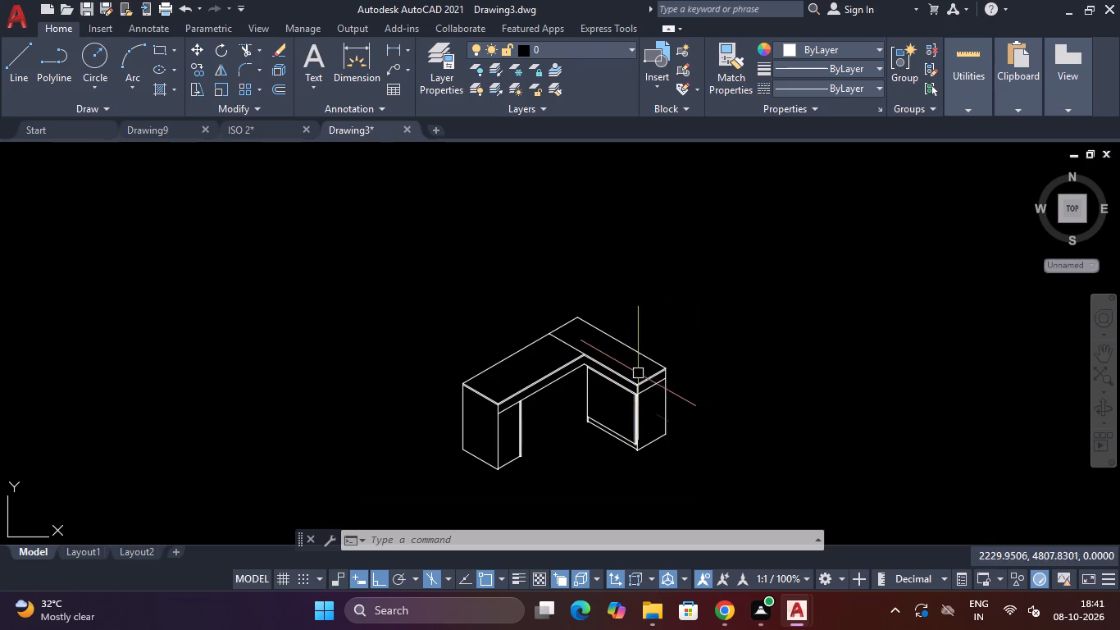
Check the whole L-shaped desk at several smaller scales, looking over the top, both legs and surrounding empty space.
scroll(570, 440, "up", 1)
scroll(570, 440, "down", 2)
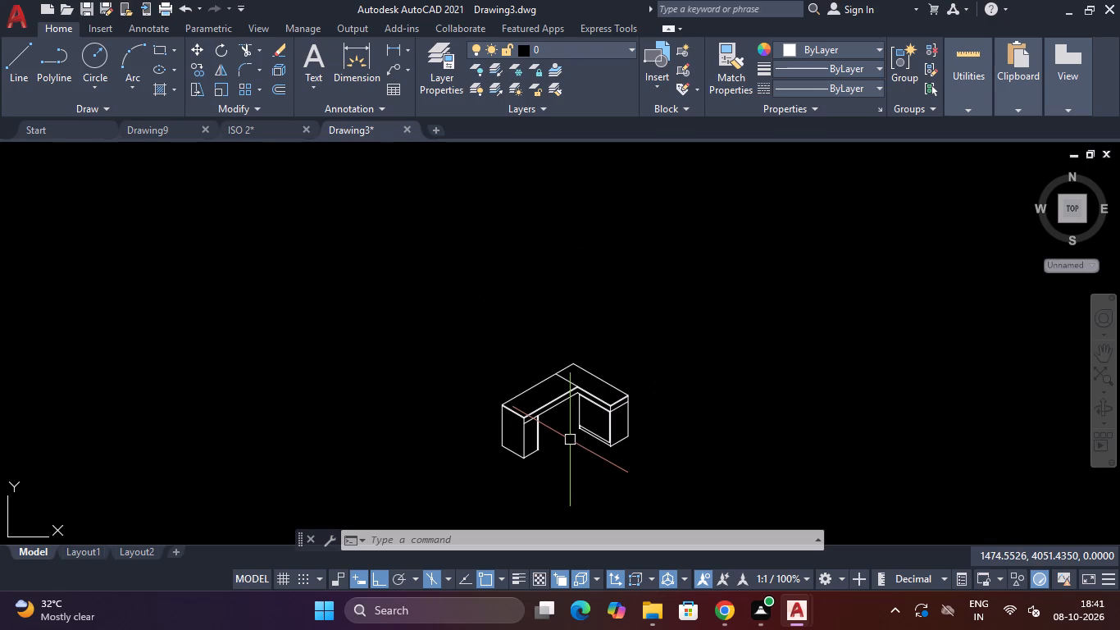
scroll(570, 440, "down", 2)
scroll(570, 440, "up", 2)
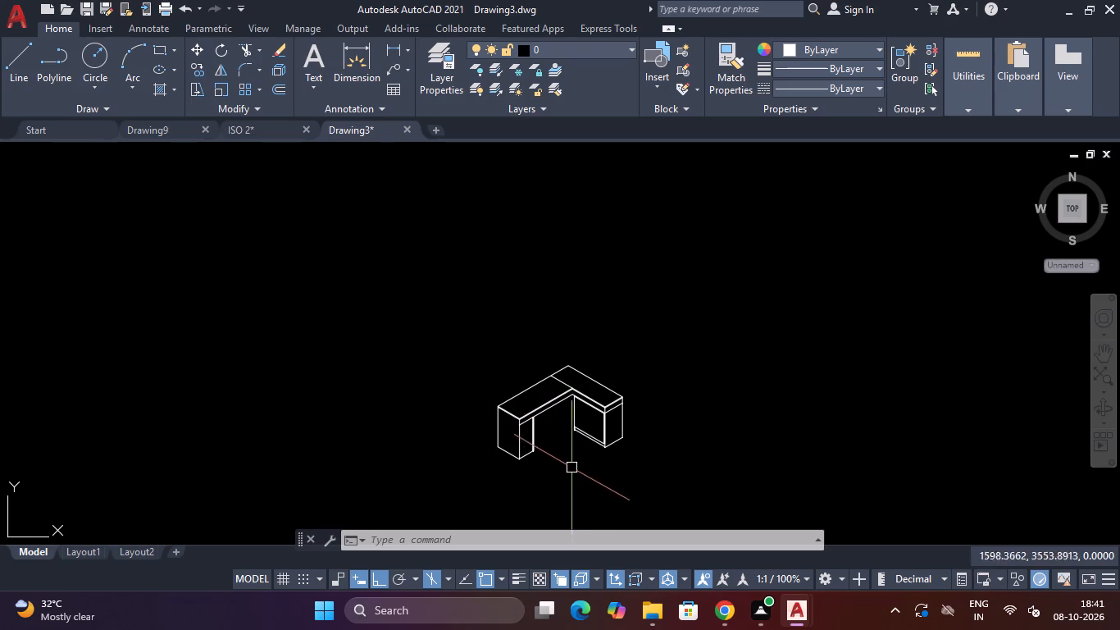
scroll(555, 516, "up", 1)
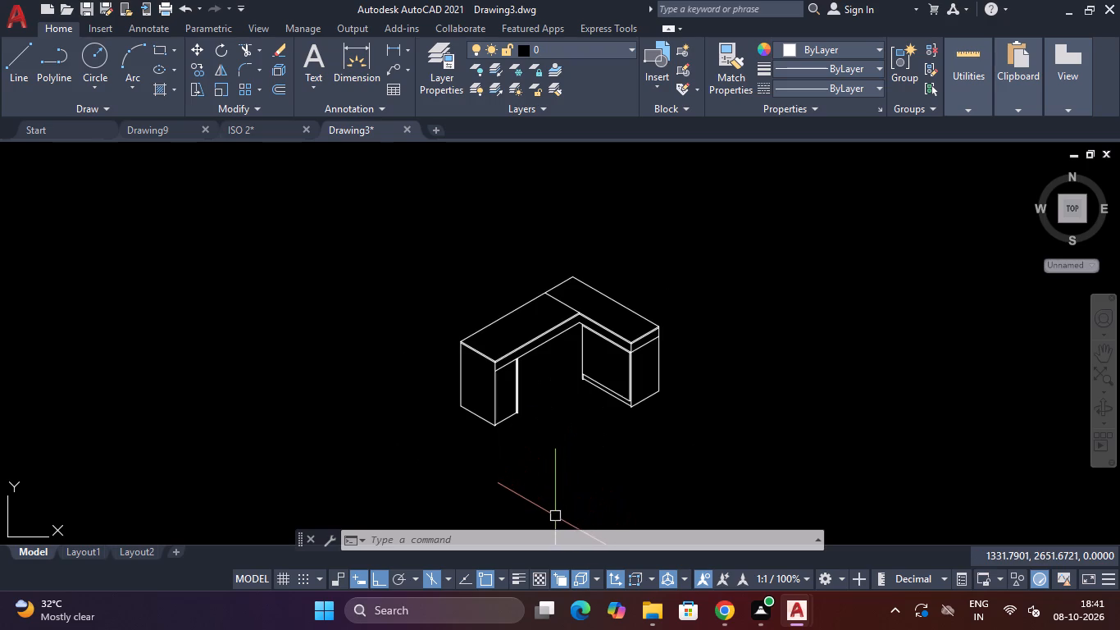
scroll(555, 516, "up", 1)
scroll(565, 454, "down", 2)
scroll(565, 454, "up", 1)
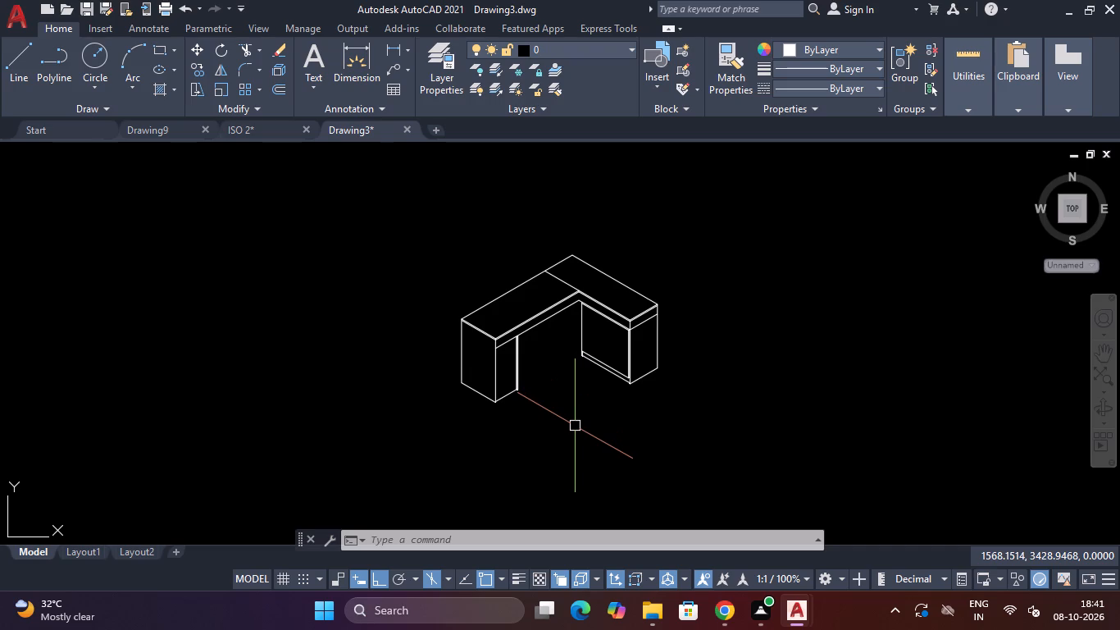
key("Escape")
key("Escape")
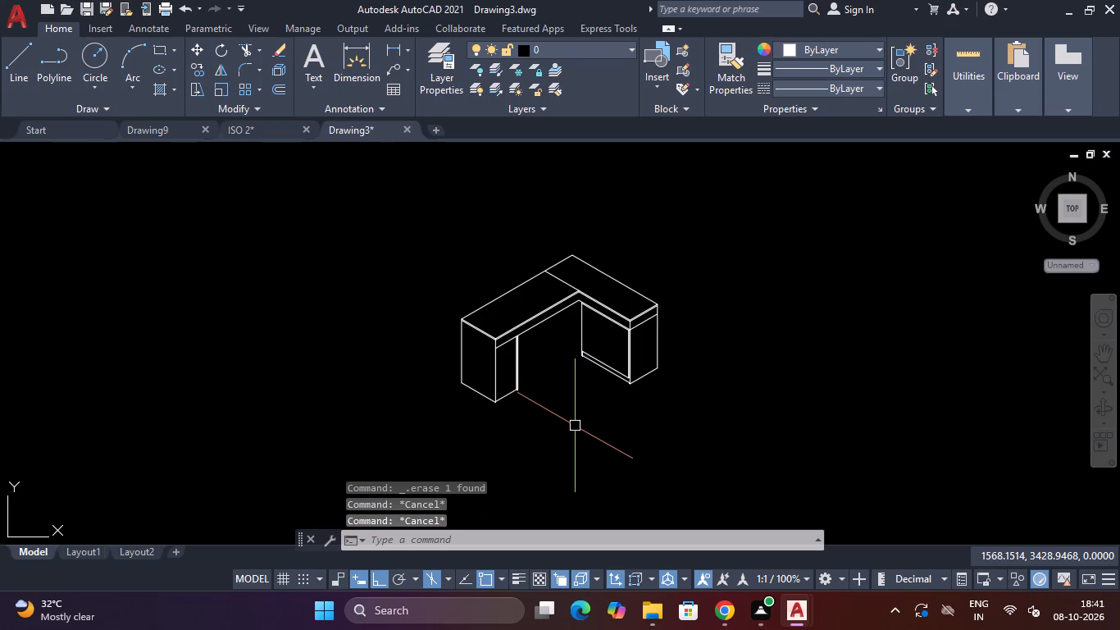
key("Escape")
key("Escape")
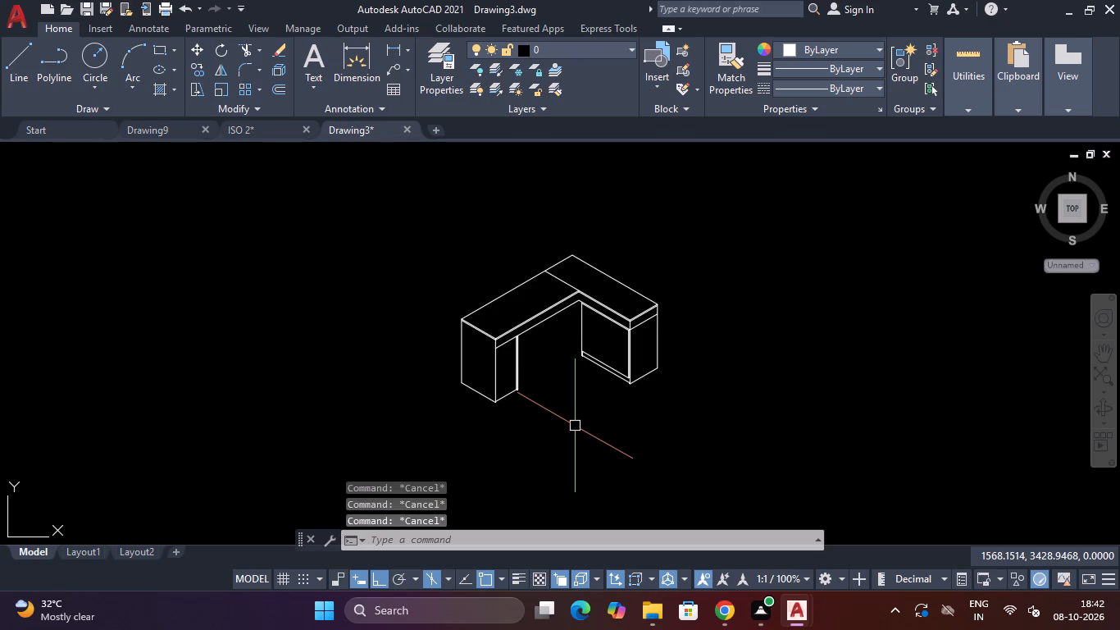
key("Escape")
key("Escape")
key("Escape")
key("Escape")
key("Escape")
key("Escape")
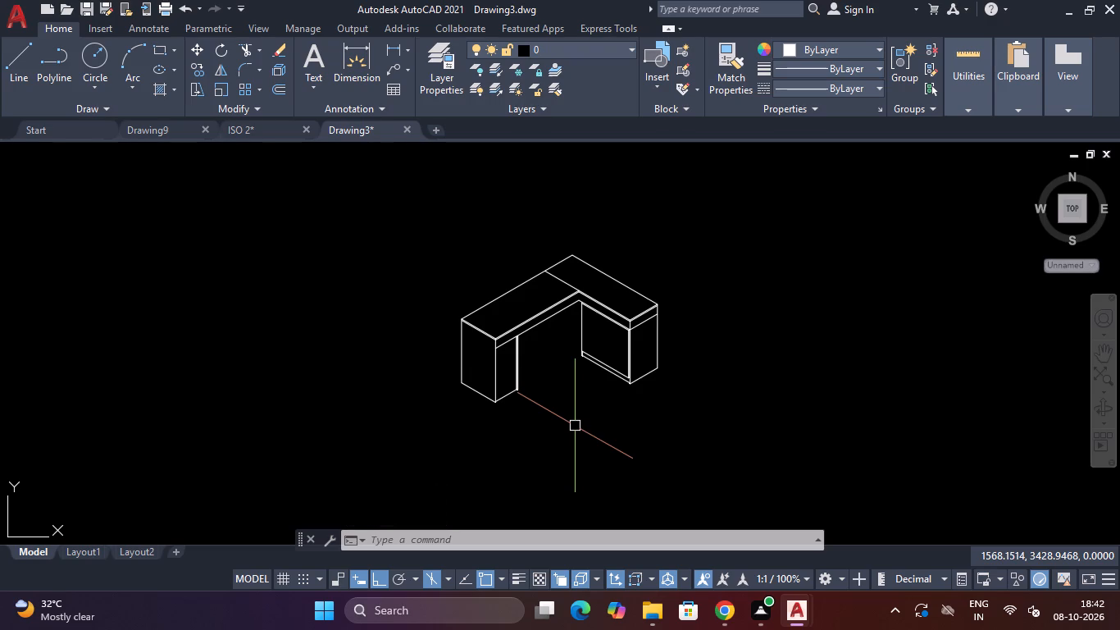
Examine the desk from overall view to close range, checking the top's edges, the apron and the inner corner.
scroll(580, 422, "down", 1)
scroll(560, 385, "up", 2)
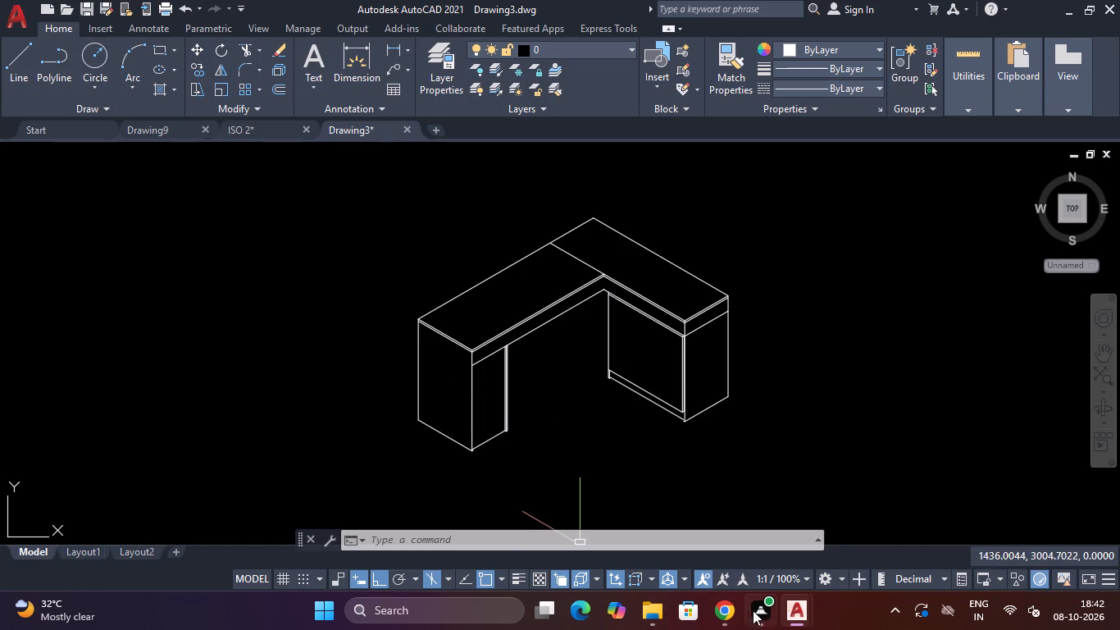
scroll(576, 322, "up", 2)
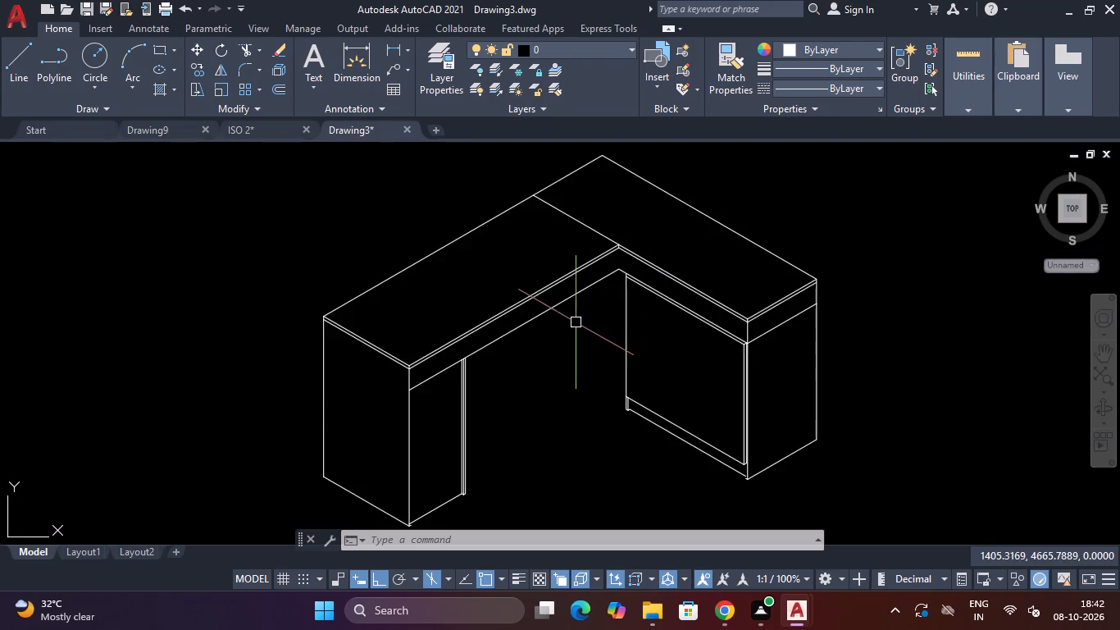
scroll(576, 322, "up", 1)
scroll(576, 322, "down", 3)
scroll(576, 322, "up", 1)
key("Escape")
scroll(689, 221, "up", 1)
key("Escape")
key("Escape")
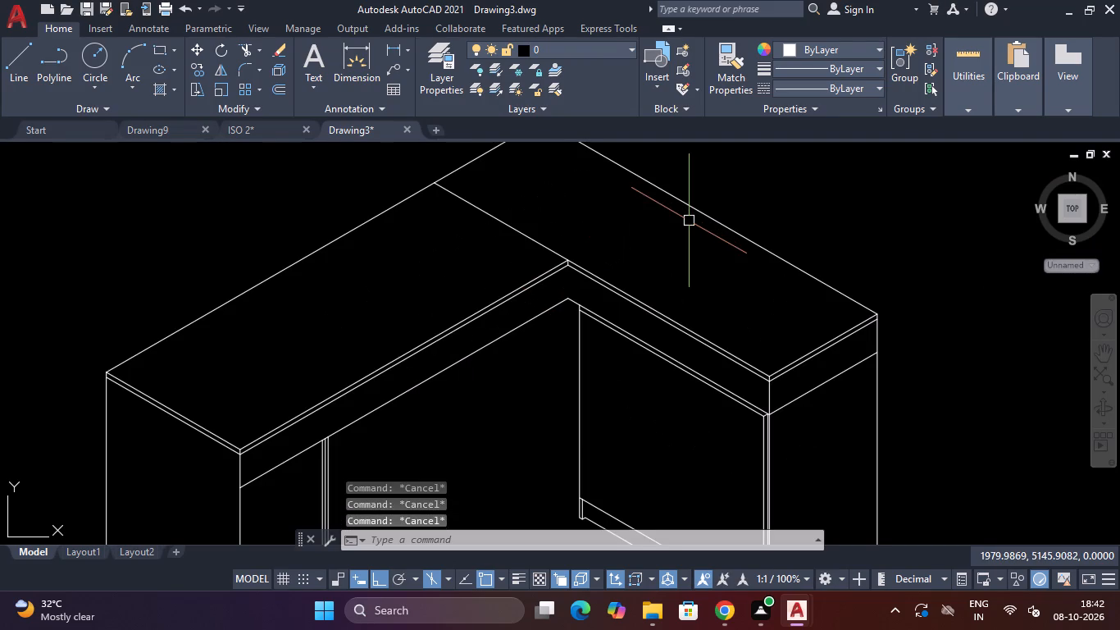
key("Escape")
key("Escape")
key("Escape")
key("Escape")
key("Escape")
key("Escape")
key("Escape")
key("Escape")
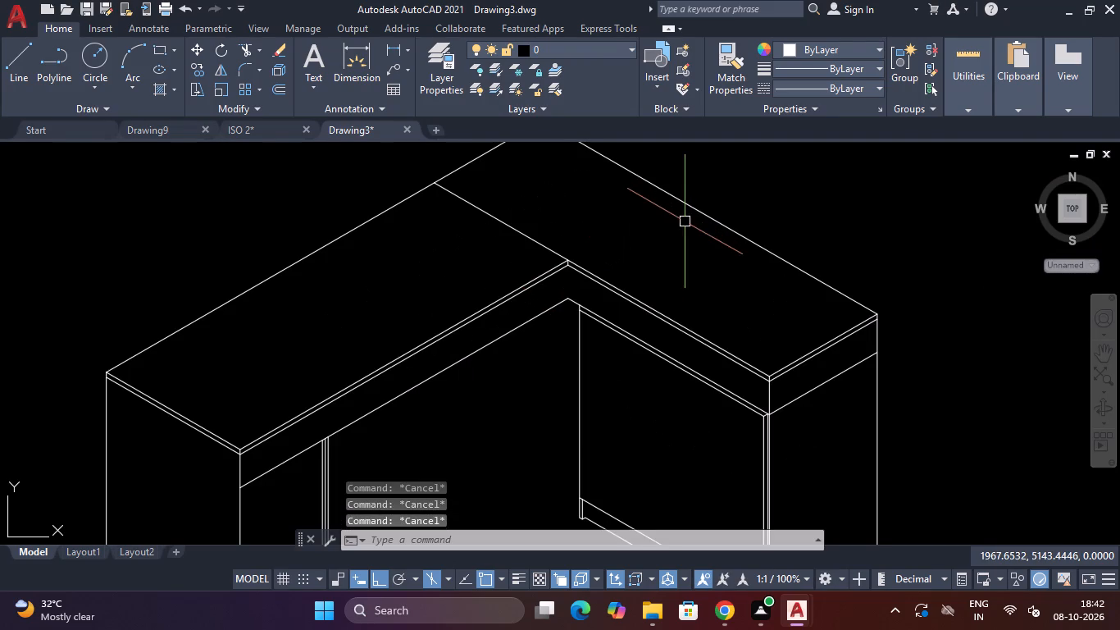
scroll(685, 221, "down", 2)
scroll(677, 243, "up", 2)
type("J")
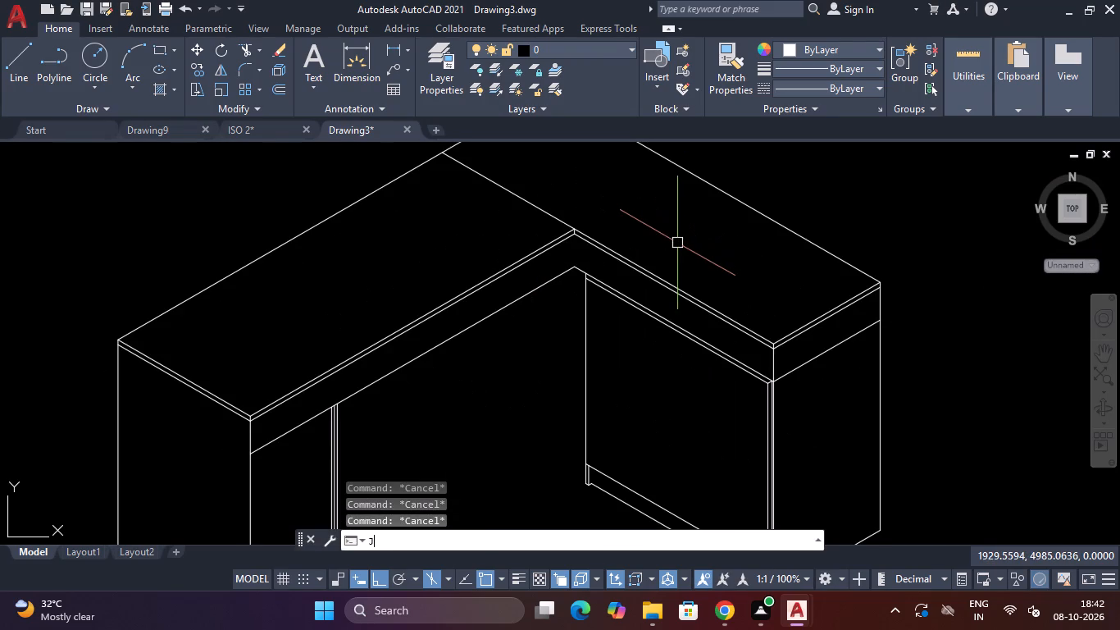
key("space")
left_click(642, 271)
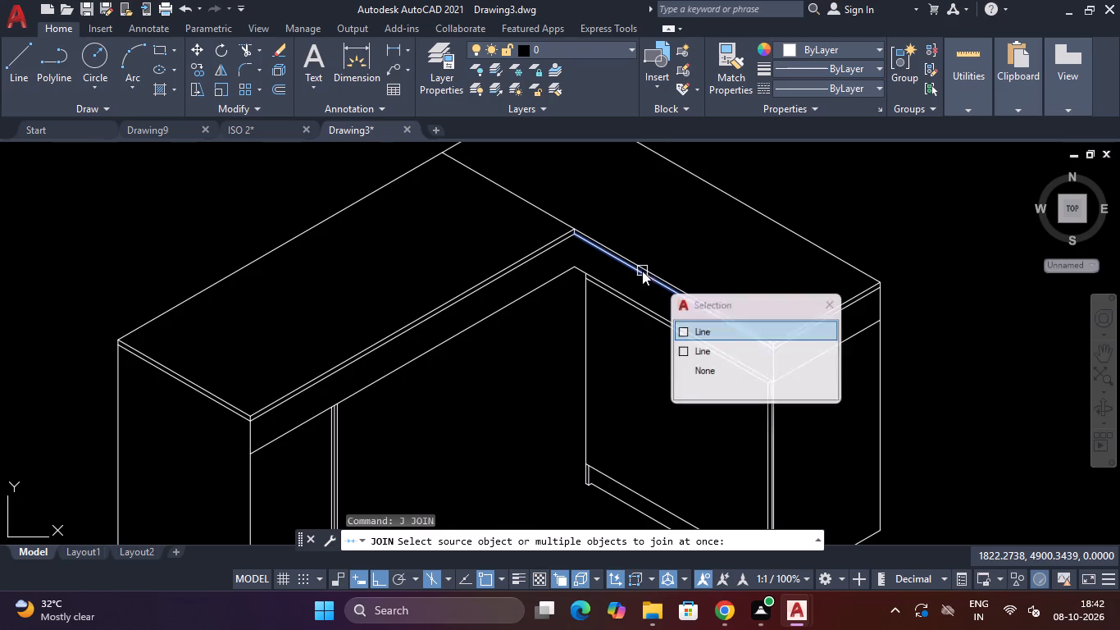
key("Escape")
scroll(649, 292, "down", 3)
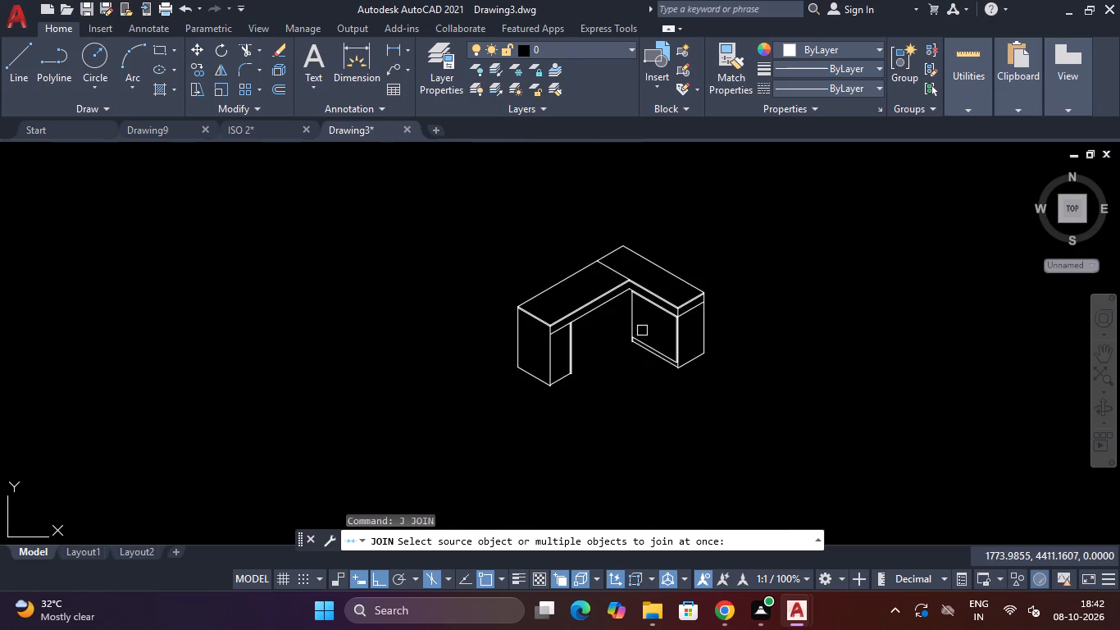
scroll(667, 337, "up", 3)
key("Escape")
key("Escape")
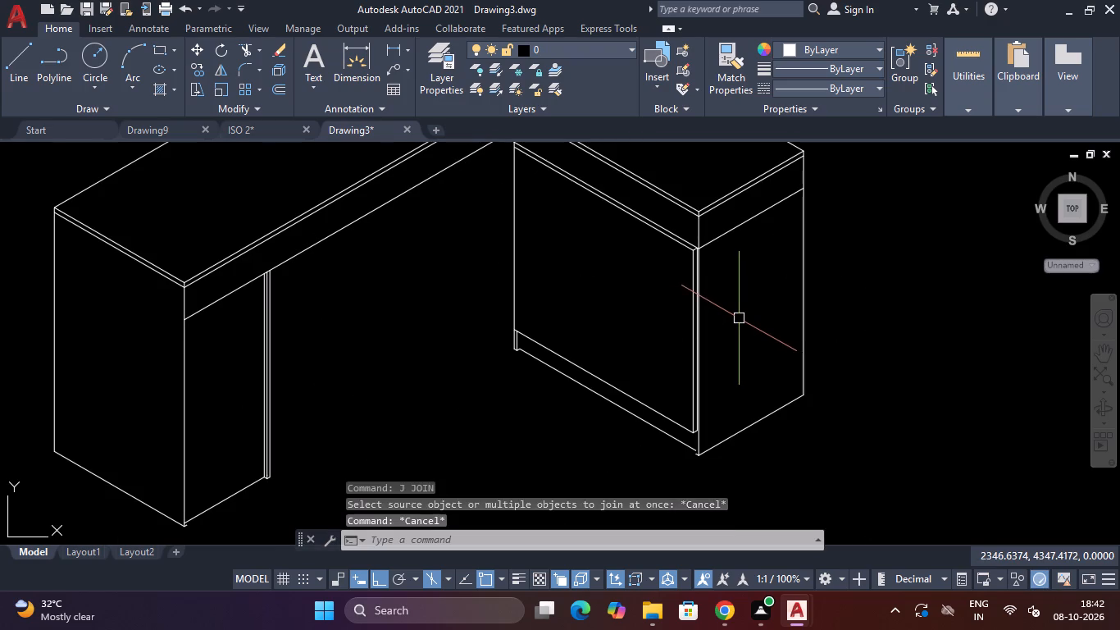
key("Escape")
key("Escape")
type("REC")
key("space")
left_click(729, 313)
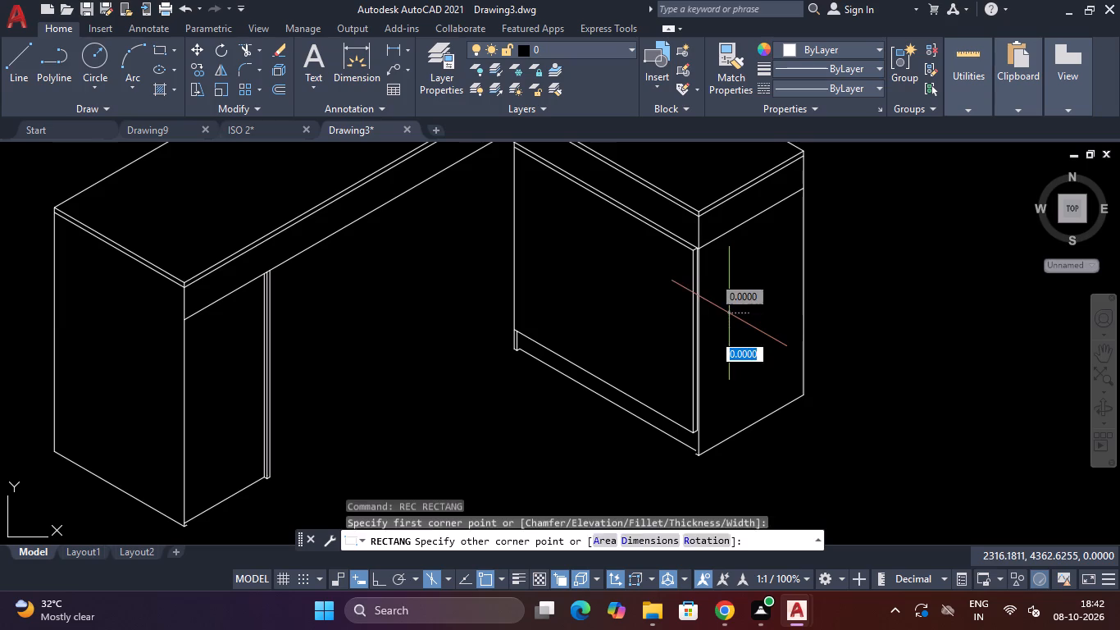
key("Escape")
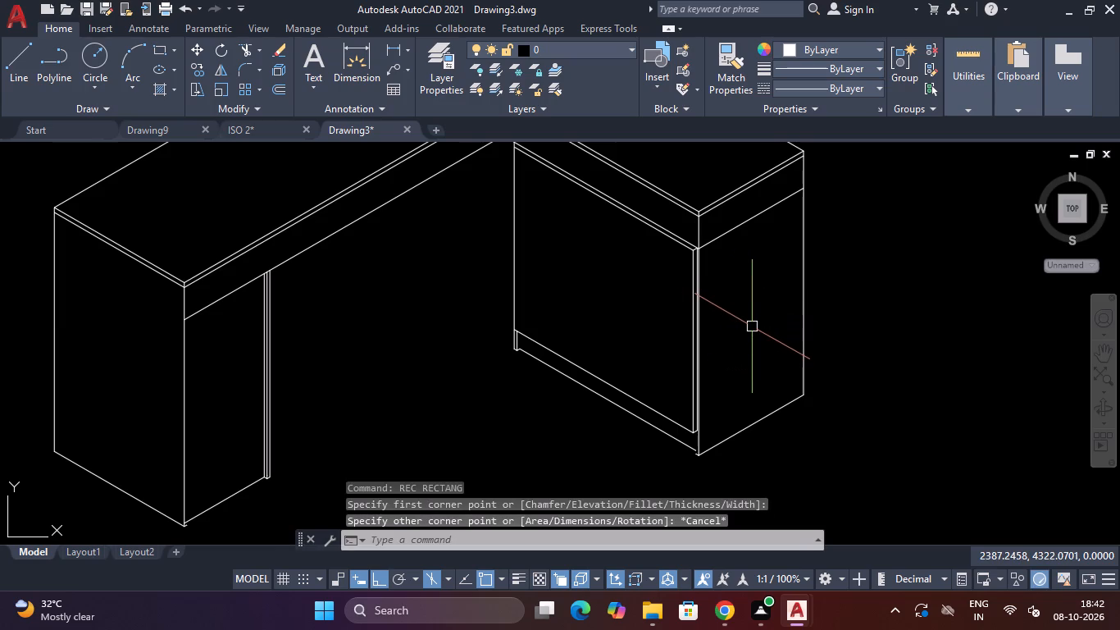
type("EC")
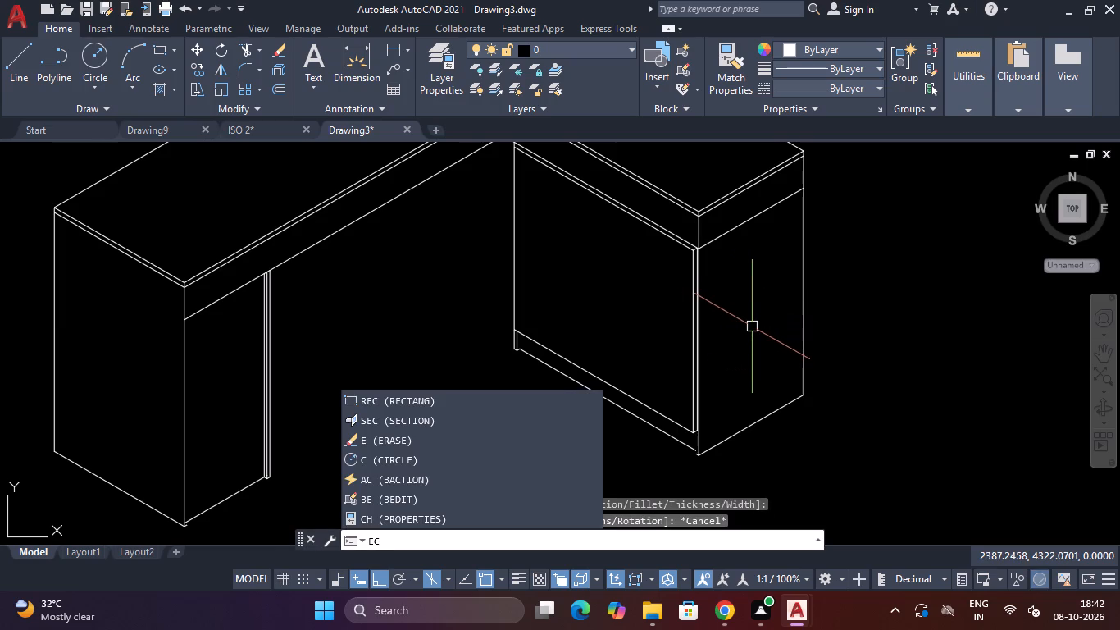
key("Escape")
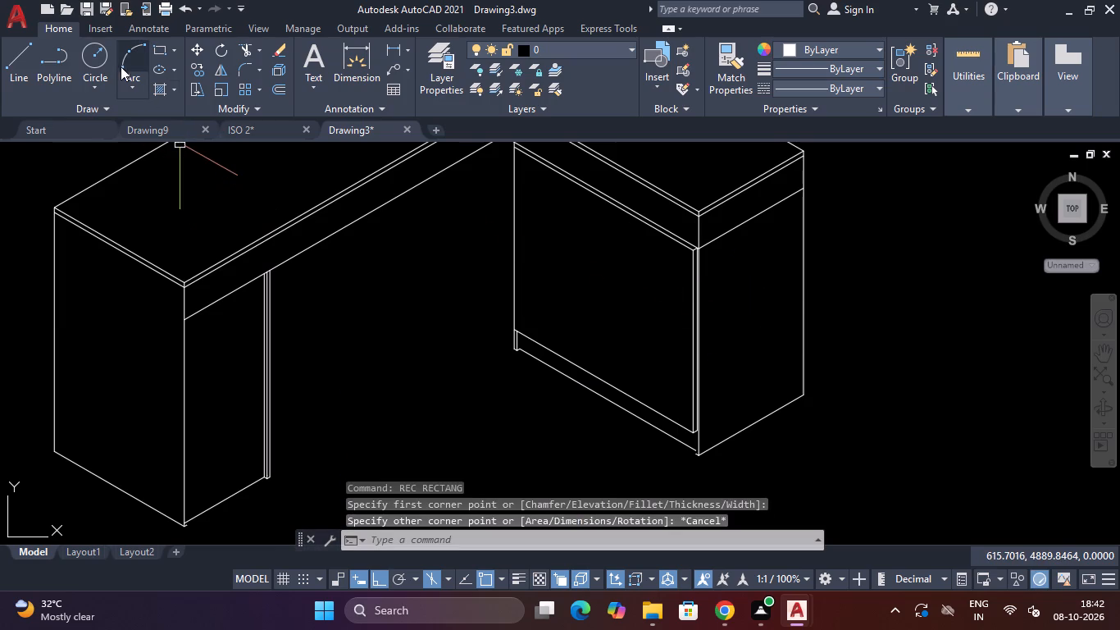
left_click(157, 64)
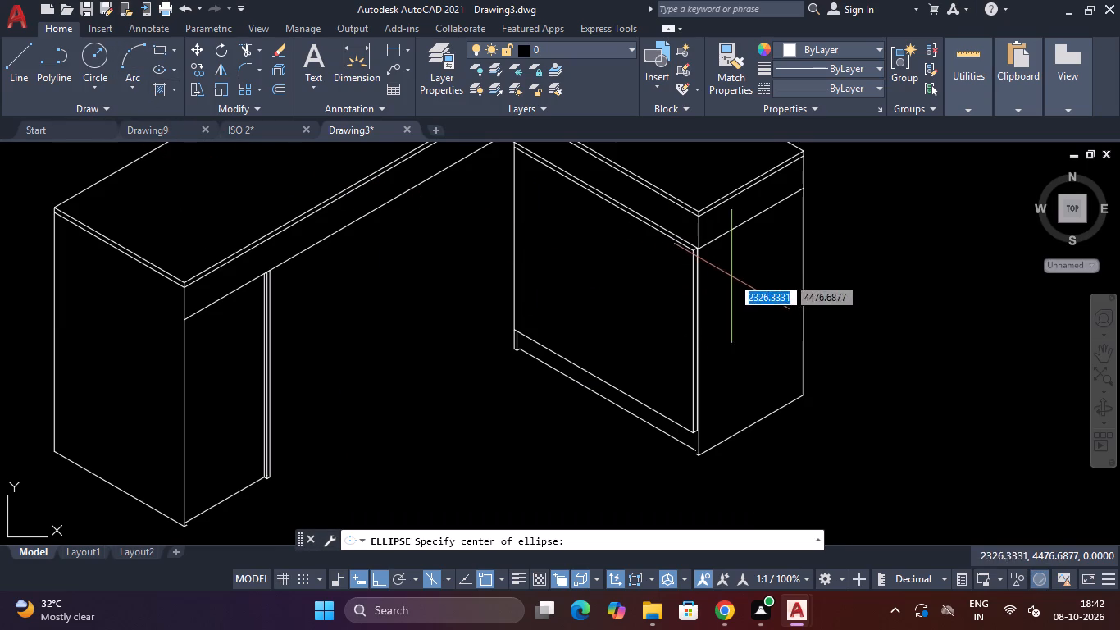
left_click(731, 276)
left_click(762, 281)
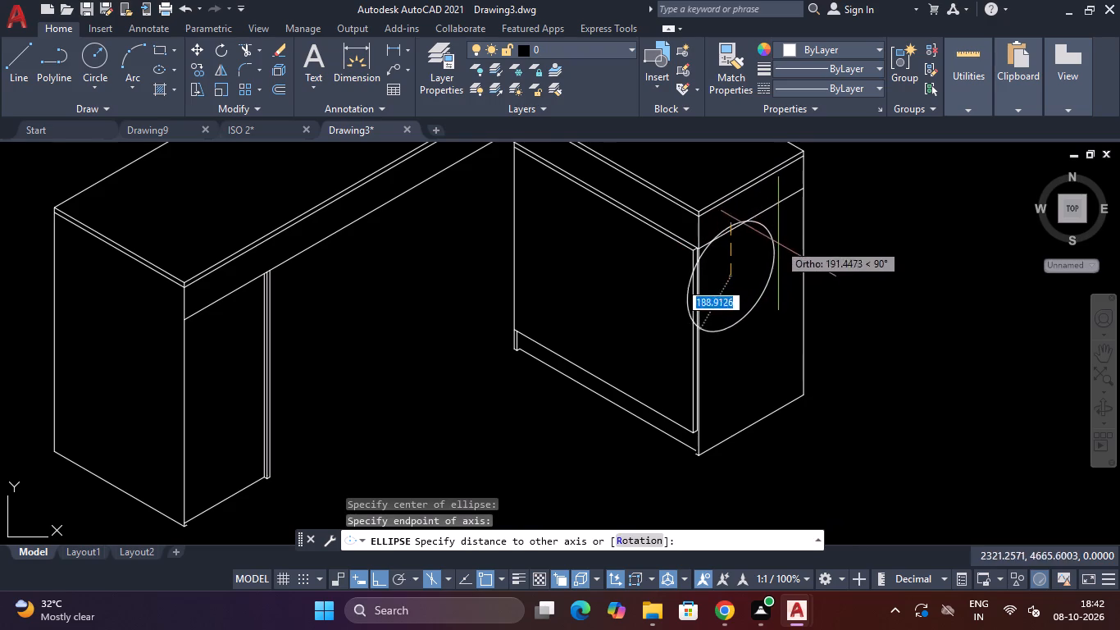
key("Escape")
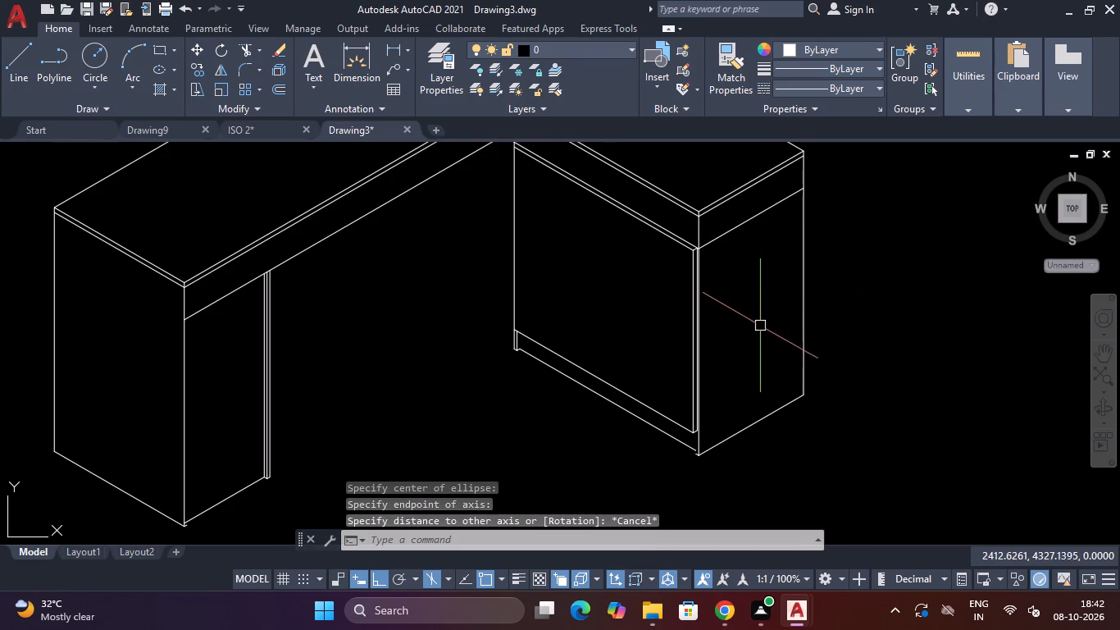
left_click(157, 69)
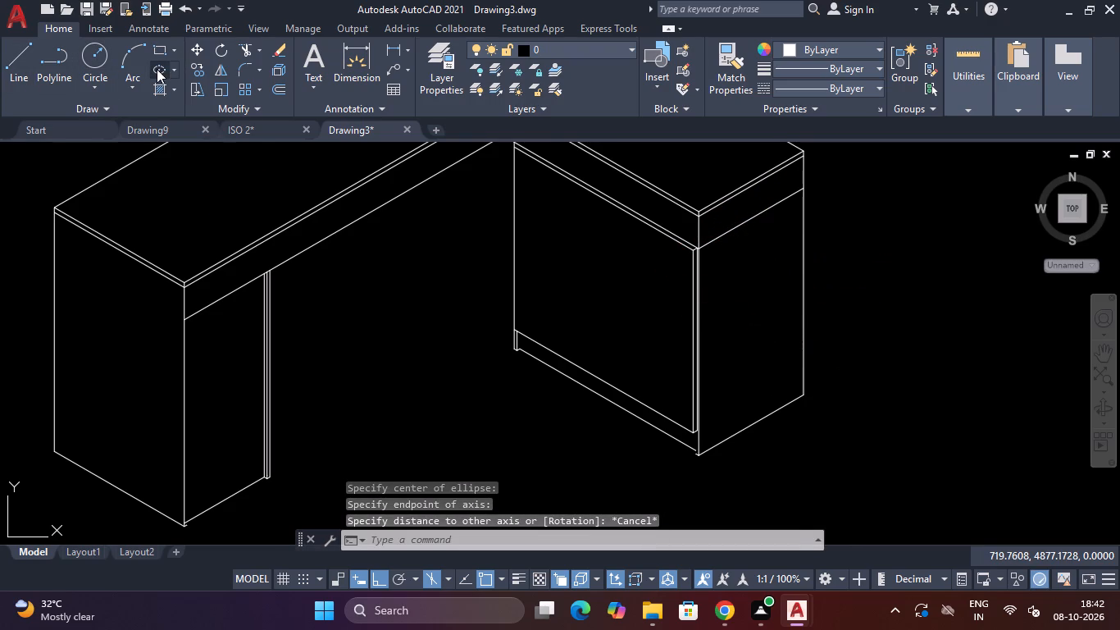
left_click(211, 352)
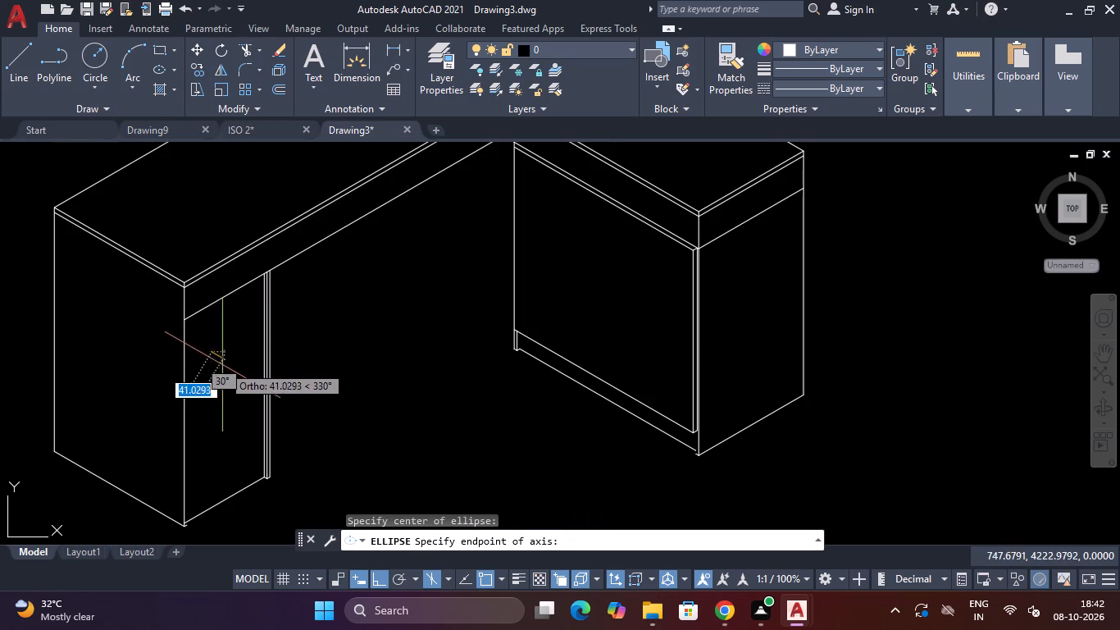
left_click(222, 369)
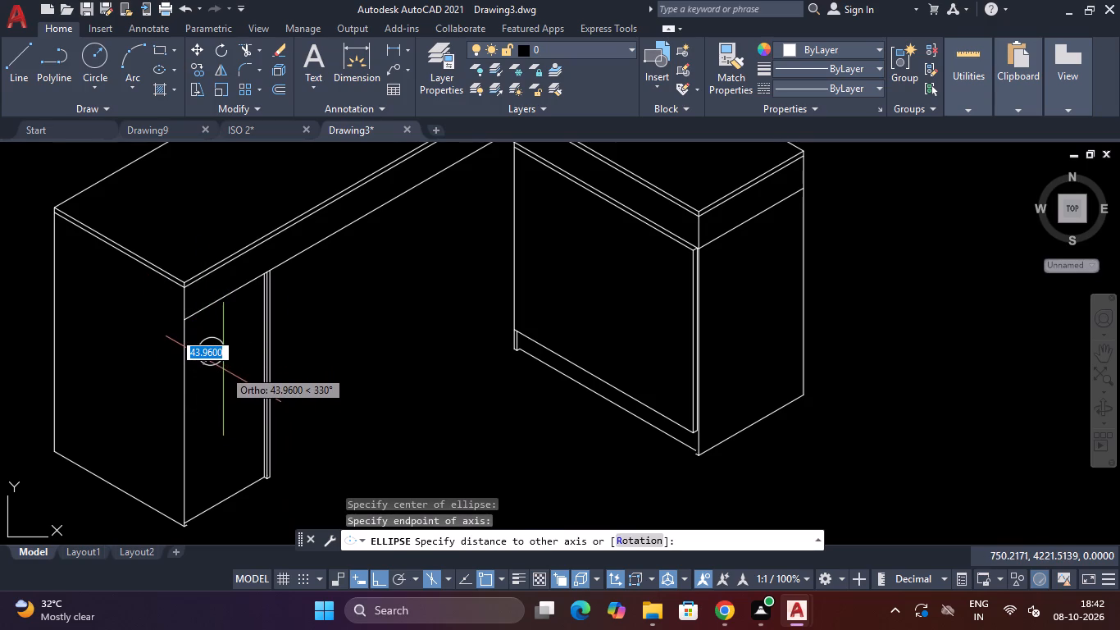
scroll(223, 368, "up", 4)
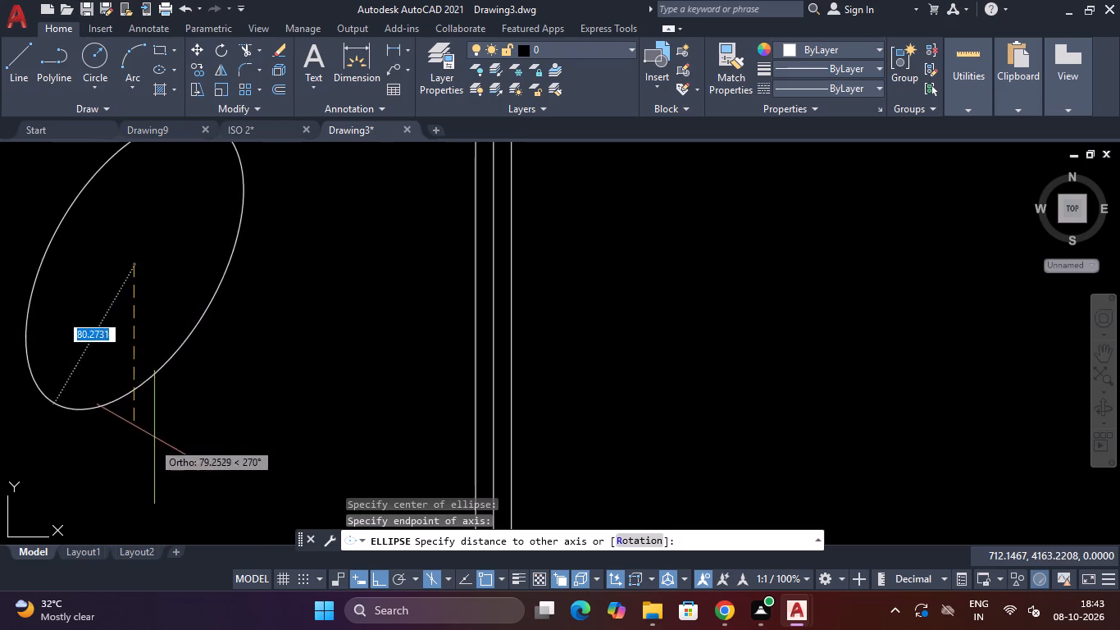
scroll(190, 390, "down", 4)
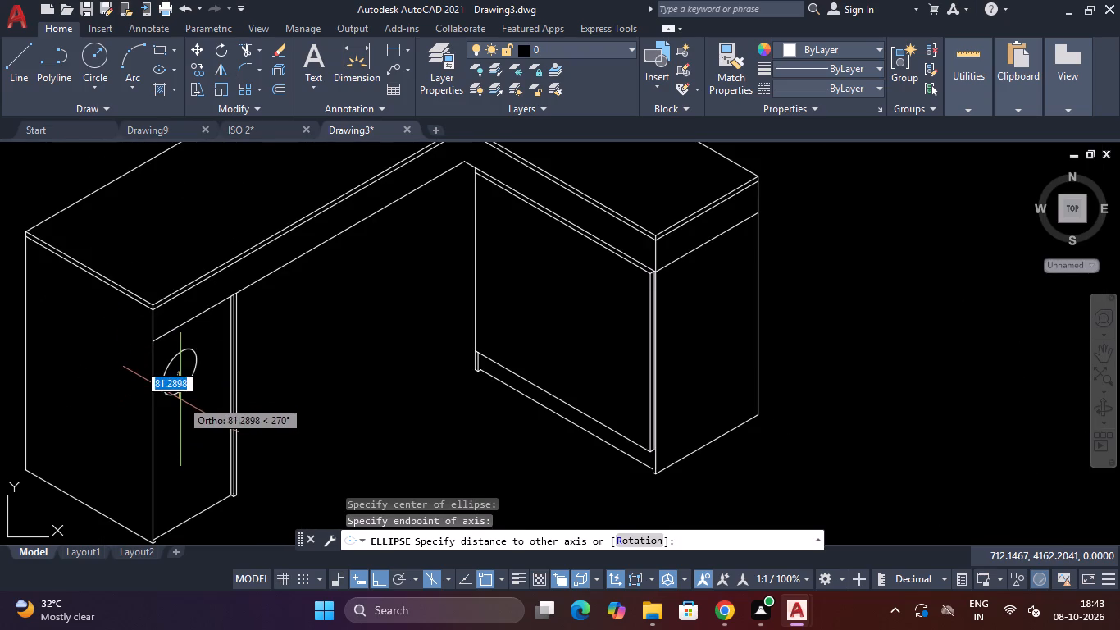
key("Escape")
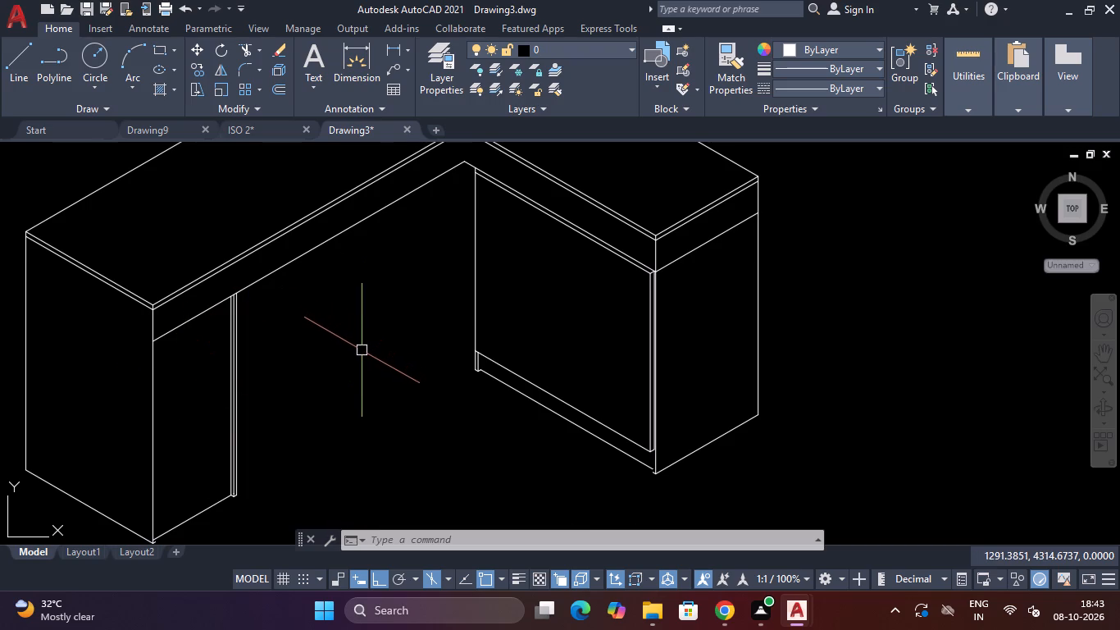
Examine the whole L-shaped desk at several scales, fitting the entire drawing in view between checks.
scroll(362, 350, "down", 3)
scroll(362, 352, "up", 2)
scroll(362, 352, "down", 2)
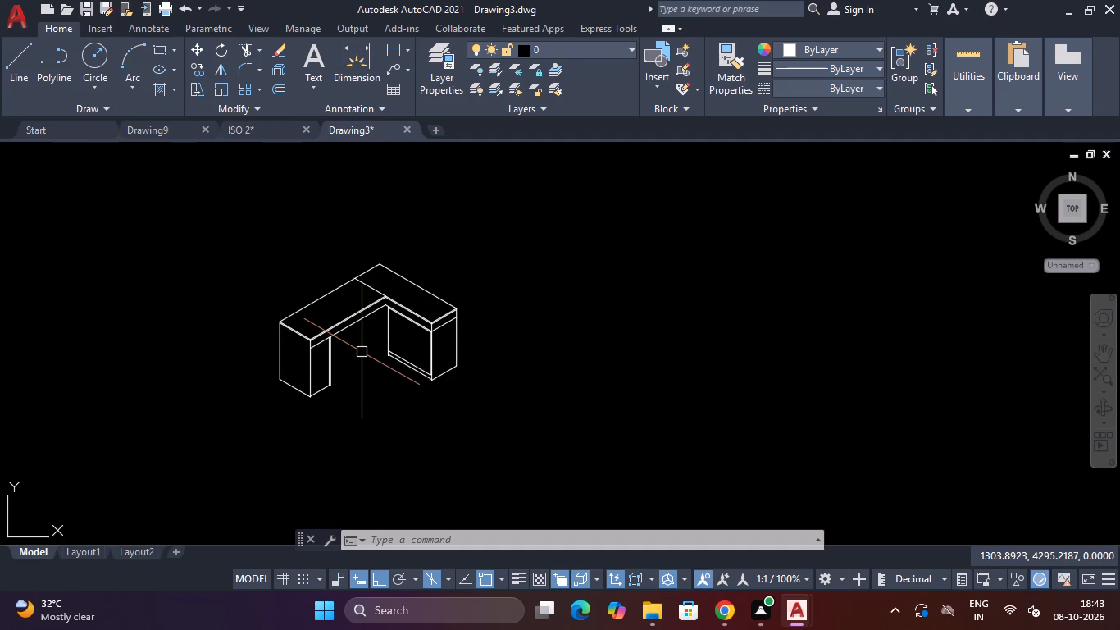
type("Z")
key("space")
type("A")
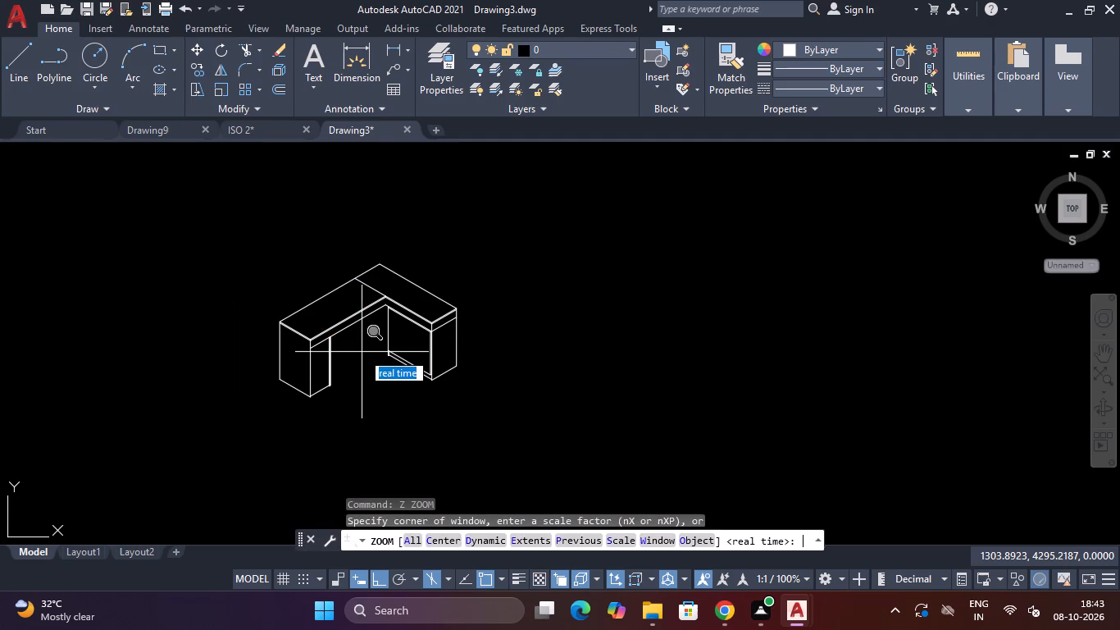
key("space")
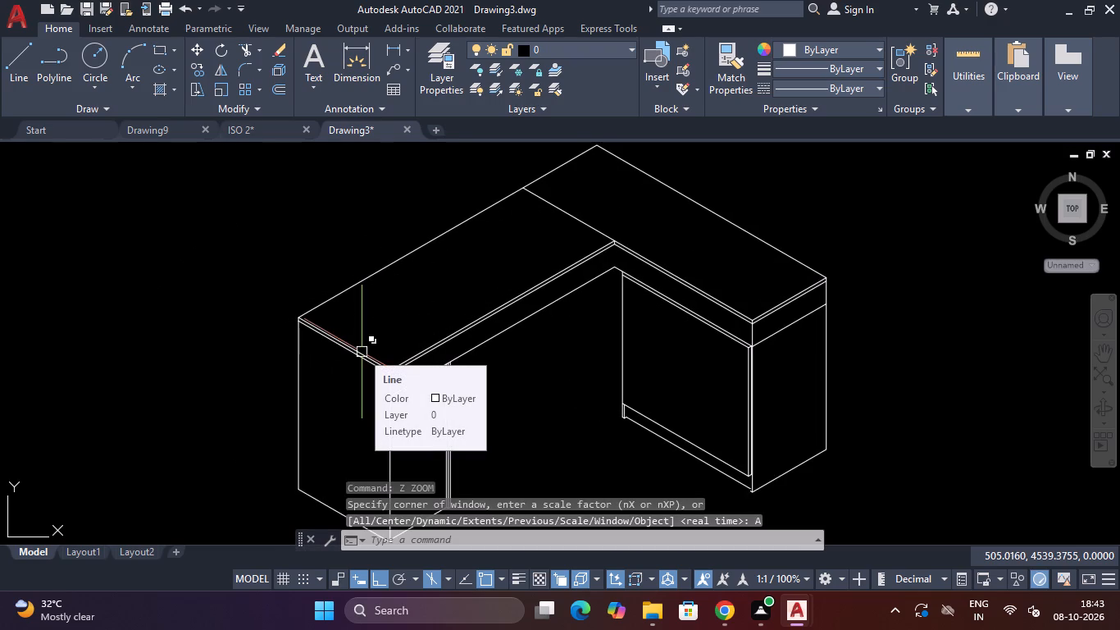
scroll(579, 366, "down", 2)
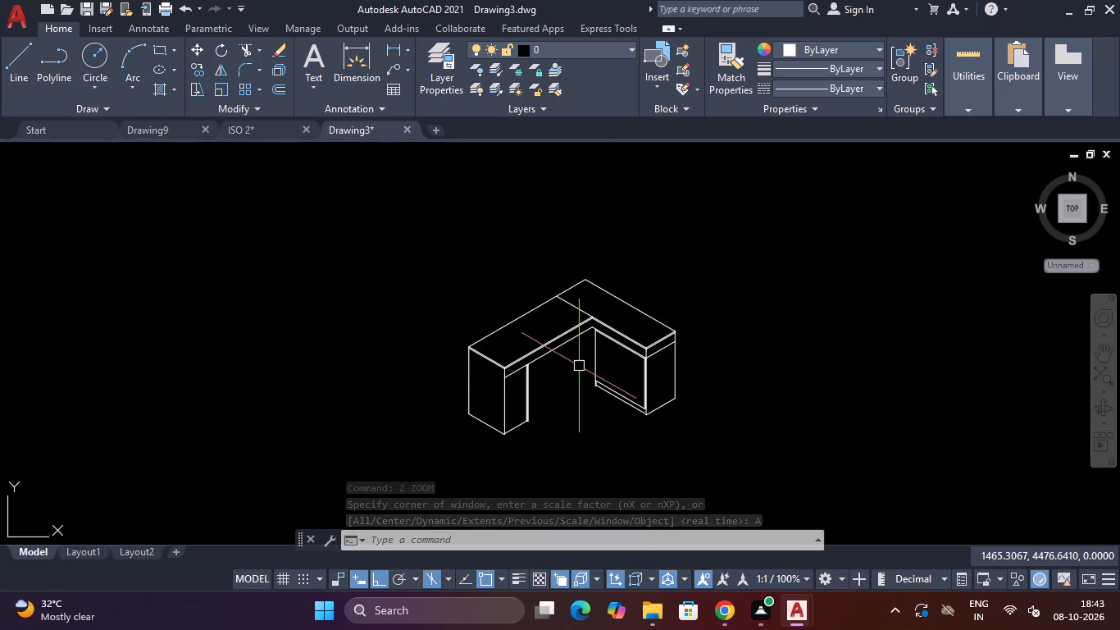
scroll(576, 367, "down", 5)
scroll(573, 372, "up", 1)
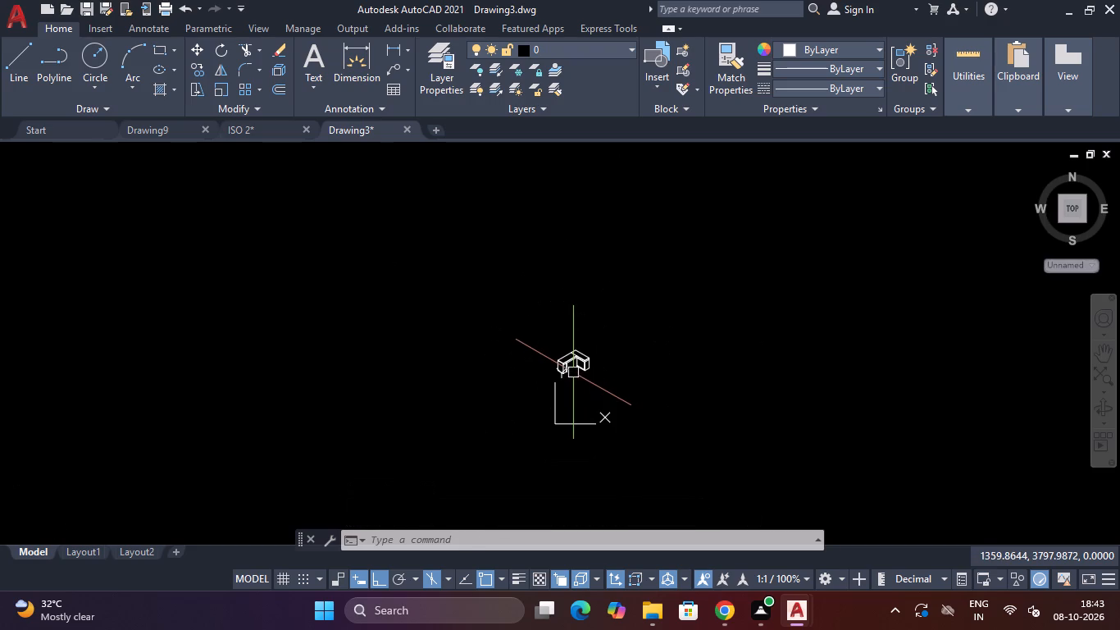
type("Z")
key("space")
type("A")
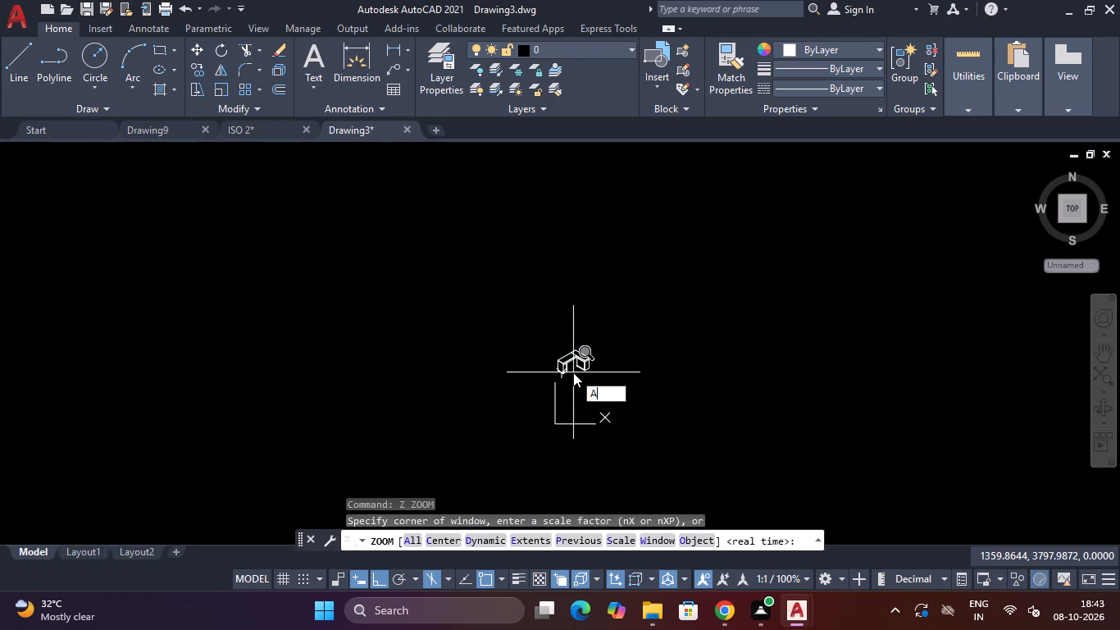
key("space")
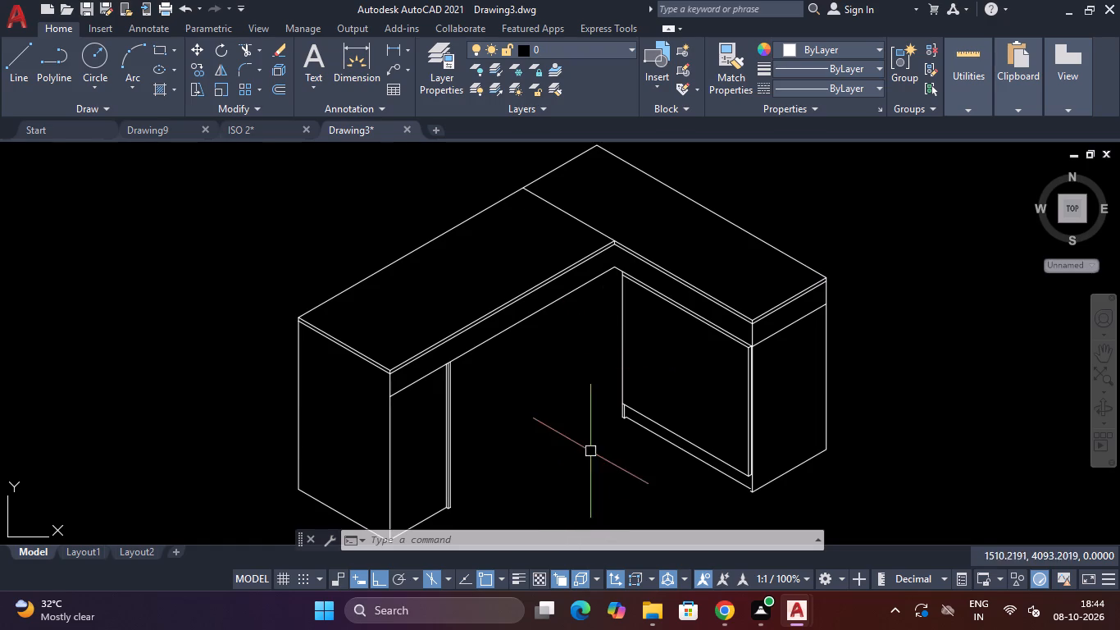
scroll(588, 413, "down", 3)
scroll(588, 413, "up", 3)
scroll(587, 413, "down", 2)
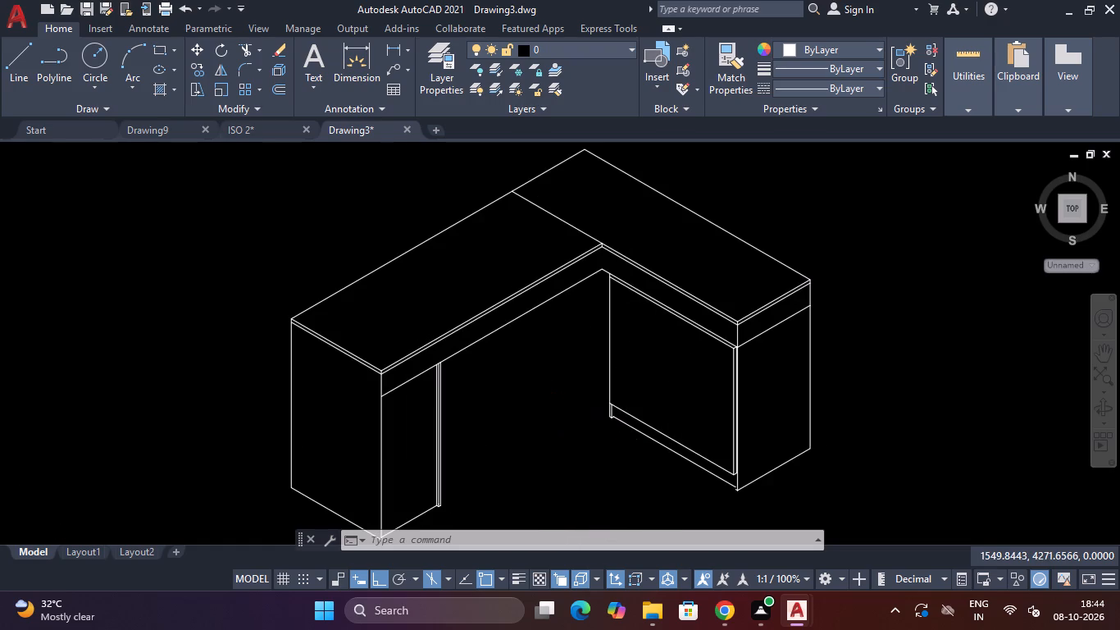
scroll(587, 413, "up", 2)
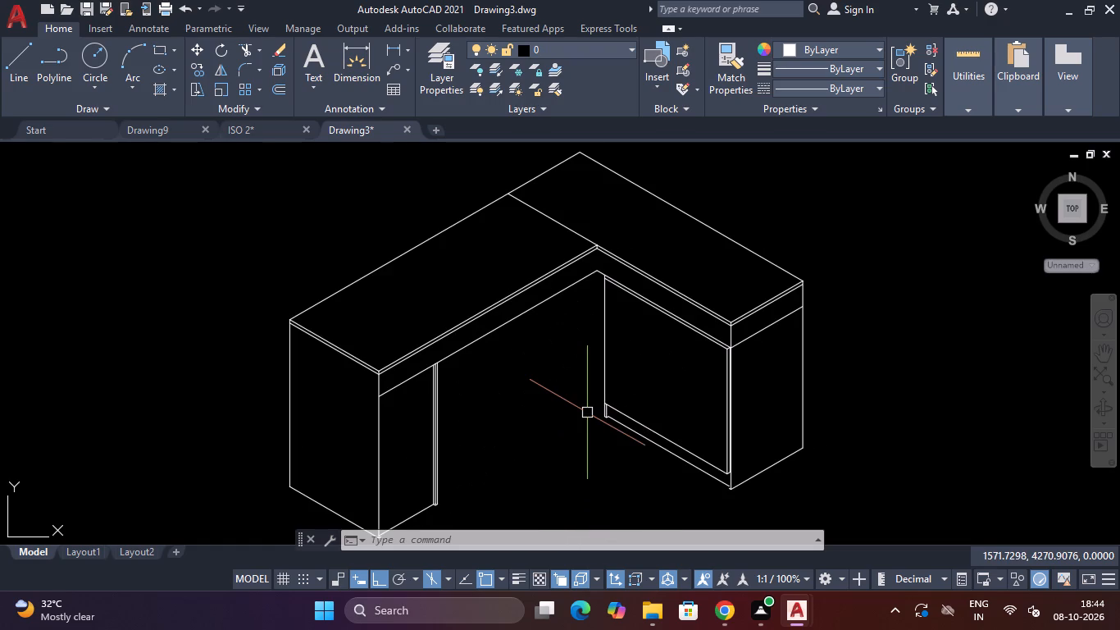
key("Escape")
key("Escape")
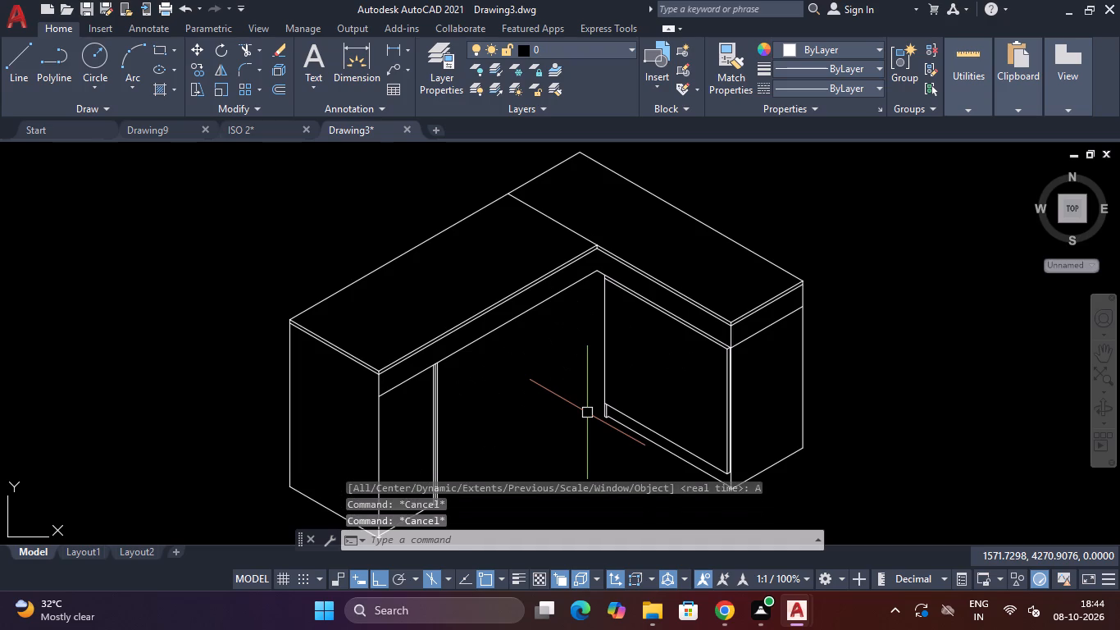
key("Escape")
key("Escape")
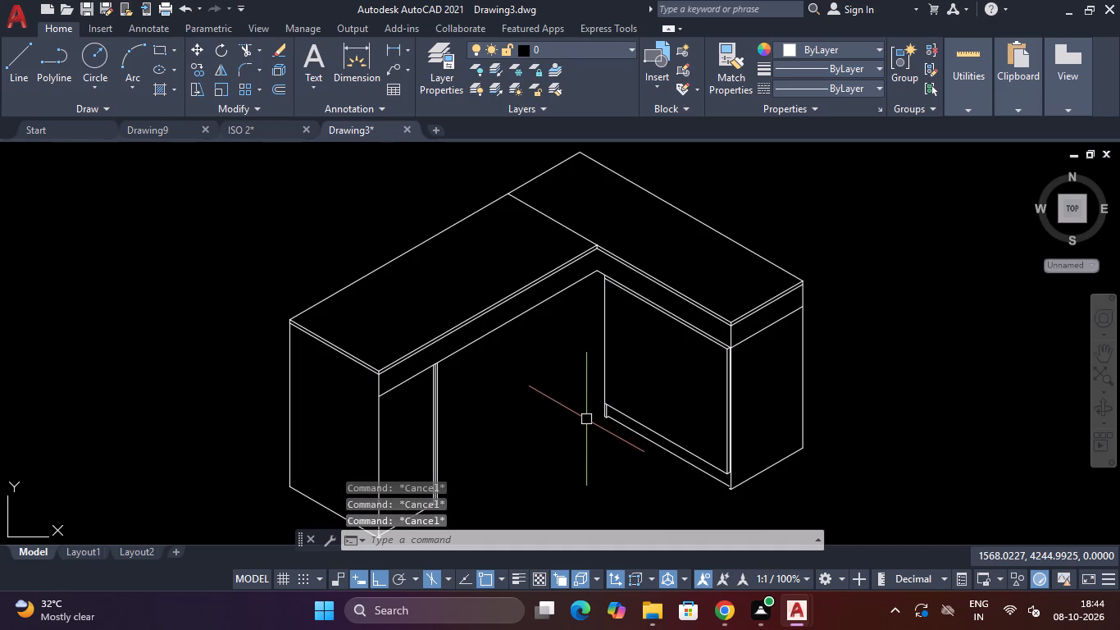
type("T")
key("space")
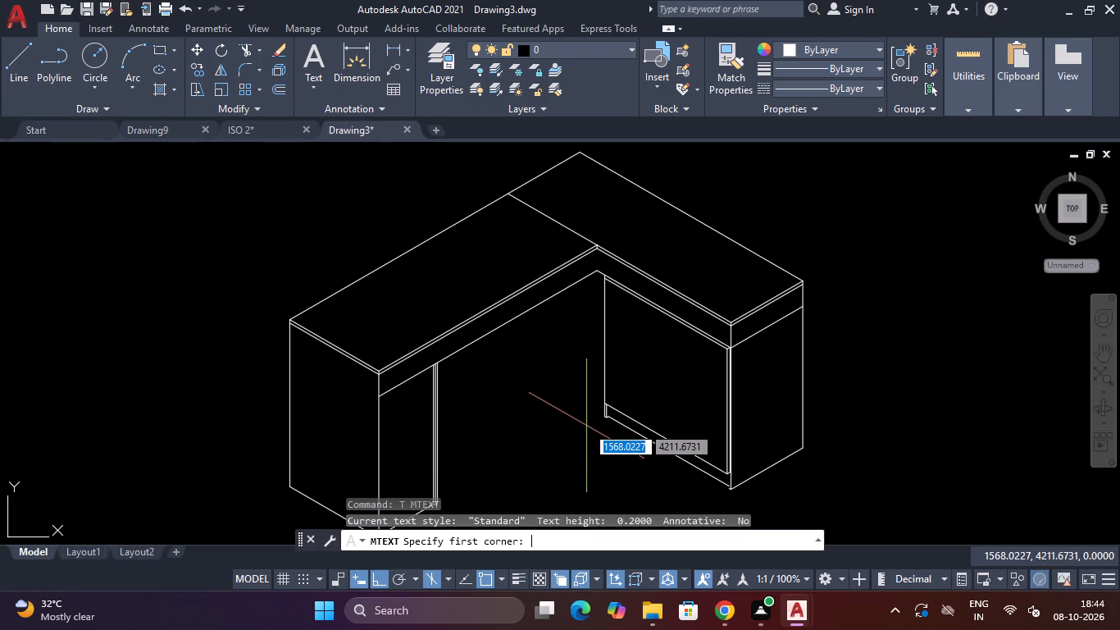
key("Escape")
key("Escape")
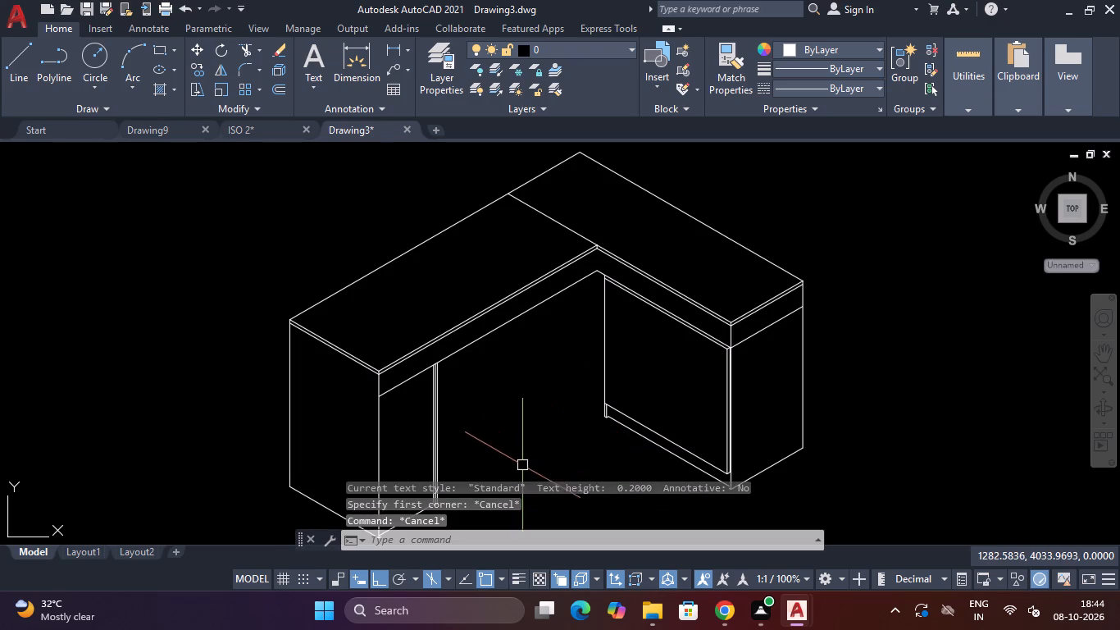
Place the multiline text "DS" on the desktop's longer wing, using the Standard style at height 0.2.
left_click(313, 52)
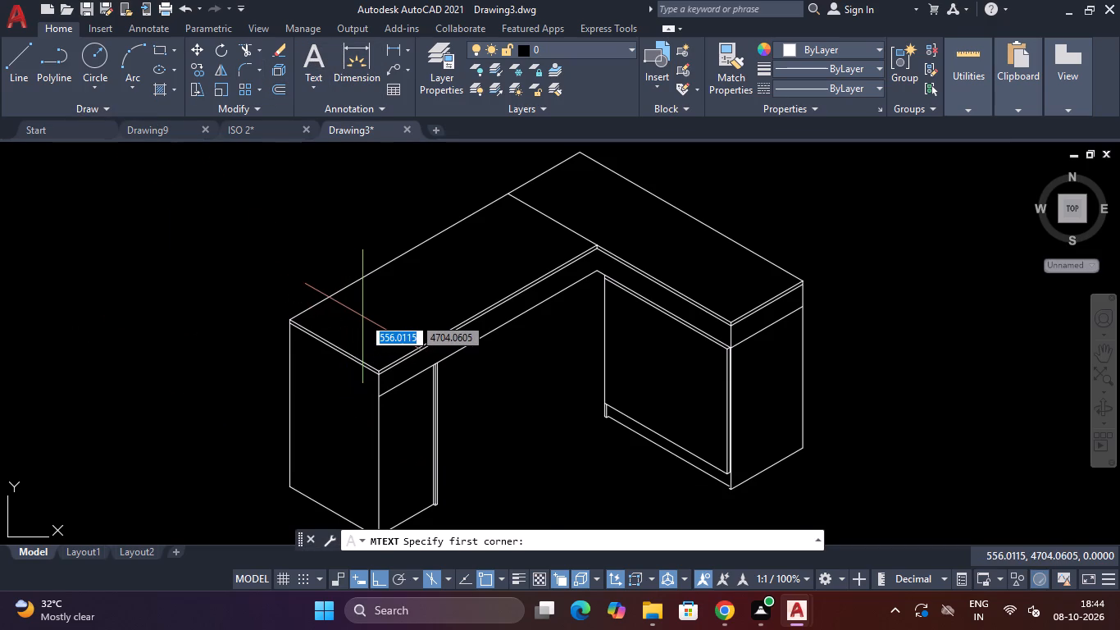
left_click(362, 317)
left_click(449, 290)
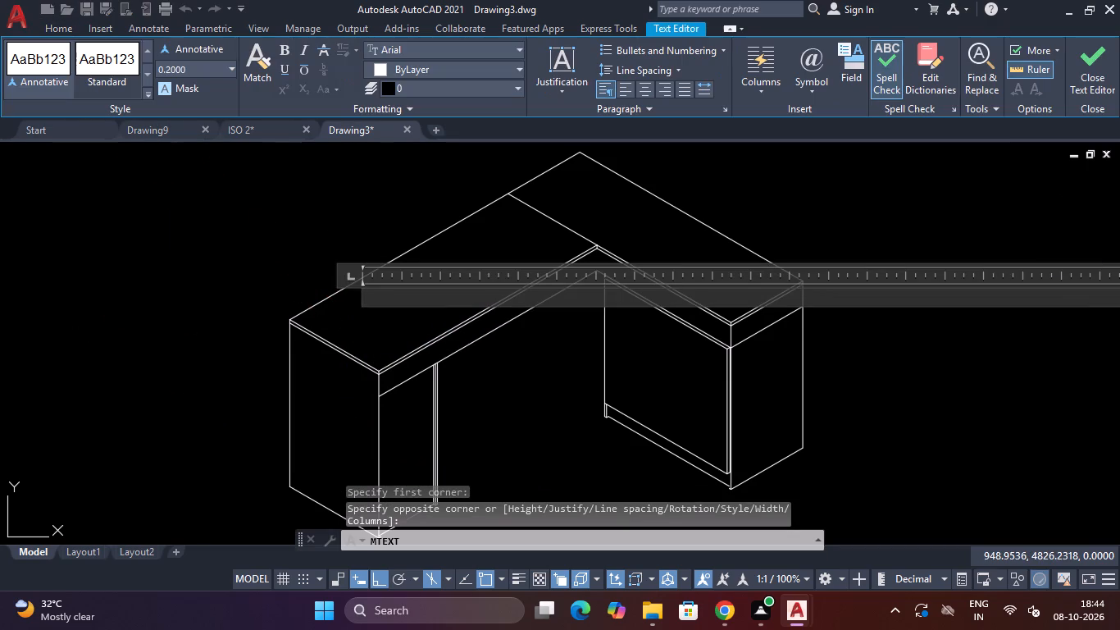
key("d")
key("s")
key("space")
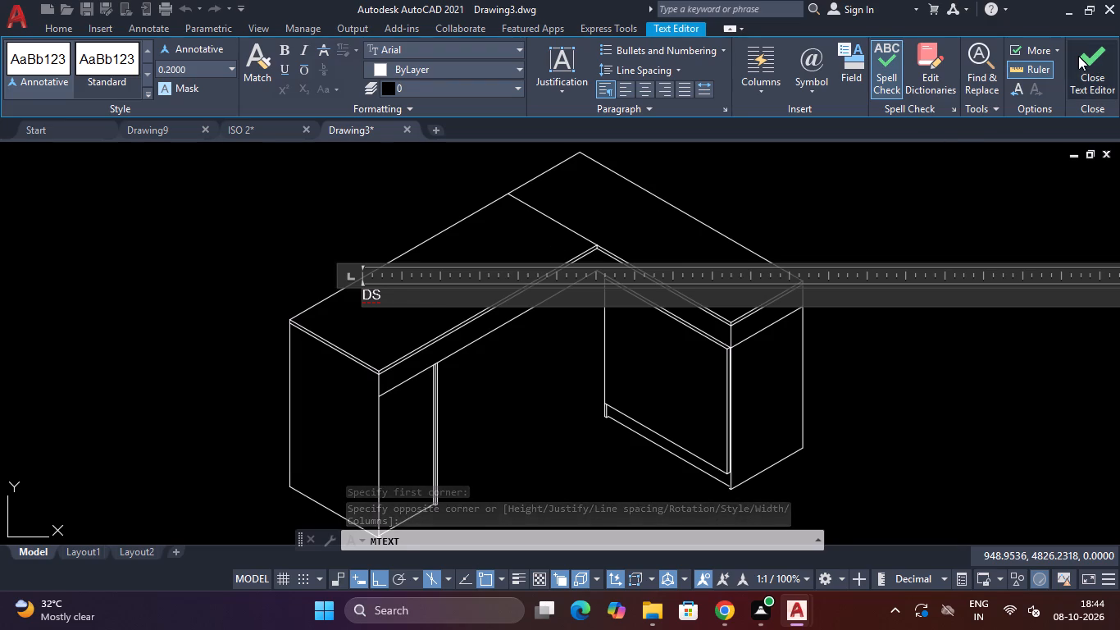
left_click(1078, 56)
scroll(338, 311, "up", 3)
scroll(374, 256, "up", 1)
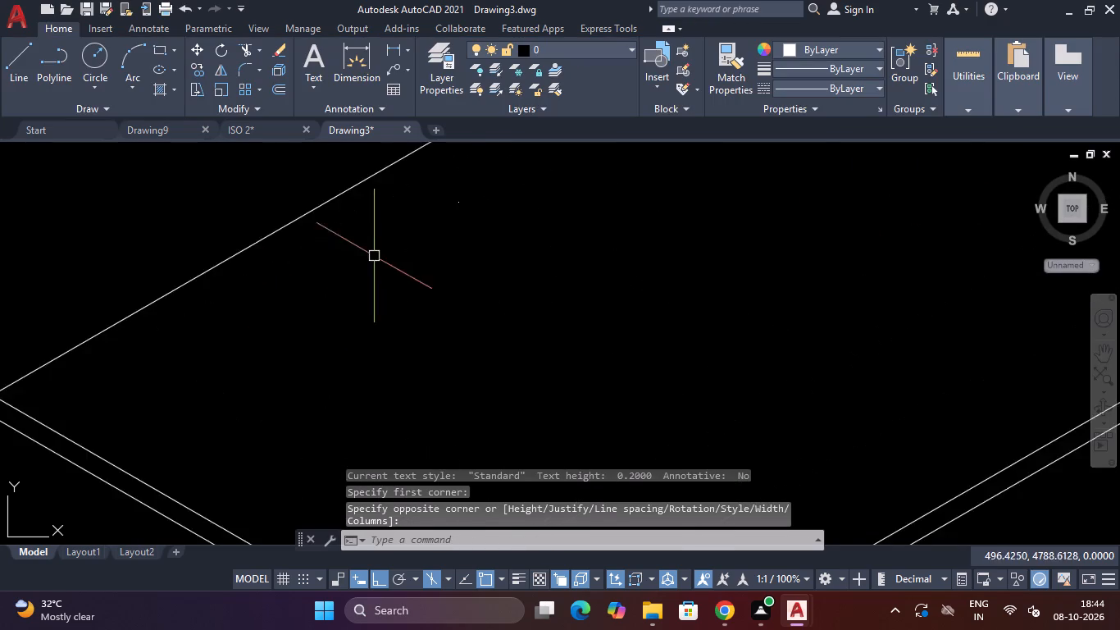
Delete the small multiline text from the longer wing of the desktop.
scroll(374, 256, "up", 1)
scroll(374, 256, "down", 2)
scroll(472, 188, "up", 2)
scroll(376, 284, "up", 2)
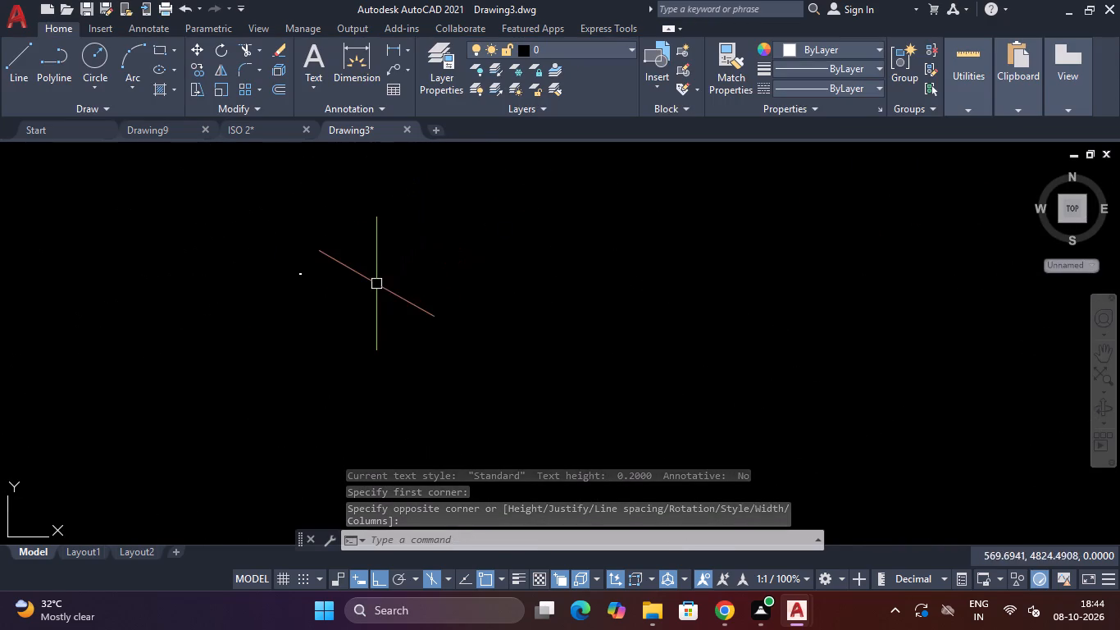
left_click(359, 243)
left_click(279, 318)
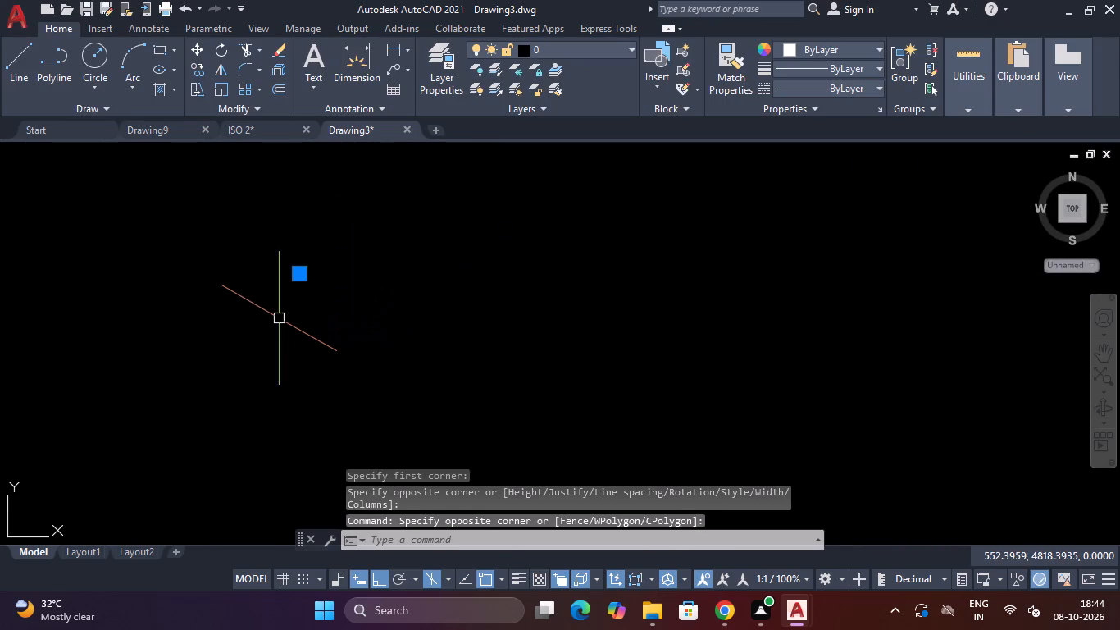
key("Delete")
key("Delete")
scroll(279, 318, "down", 4)
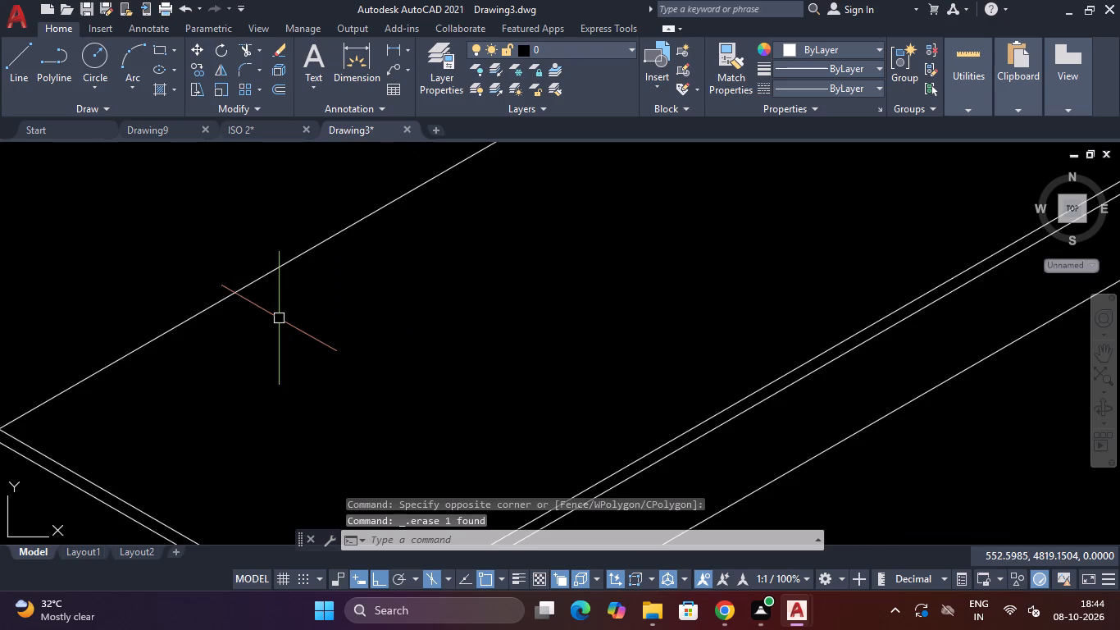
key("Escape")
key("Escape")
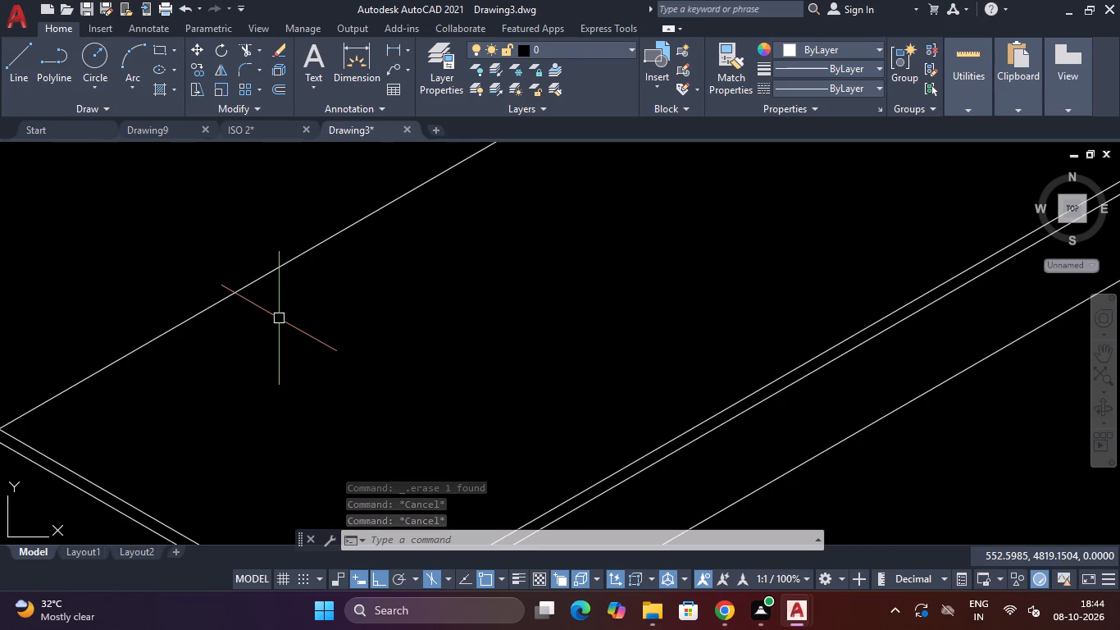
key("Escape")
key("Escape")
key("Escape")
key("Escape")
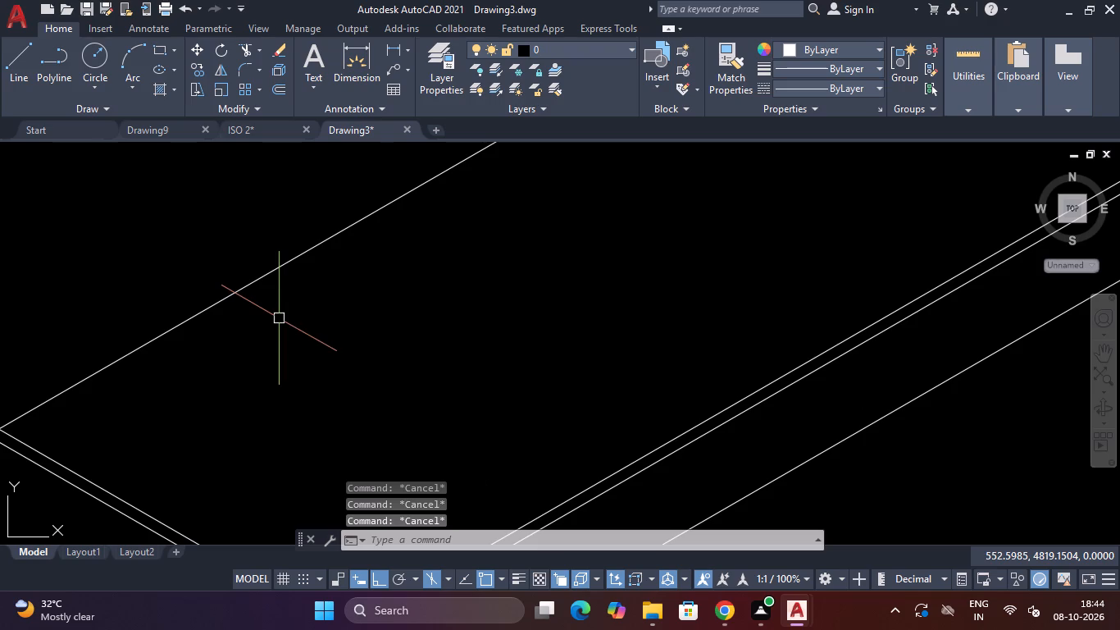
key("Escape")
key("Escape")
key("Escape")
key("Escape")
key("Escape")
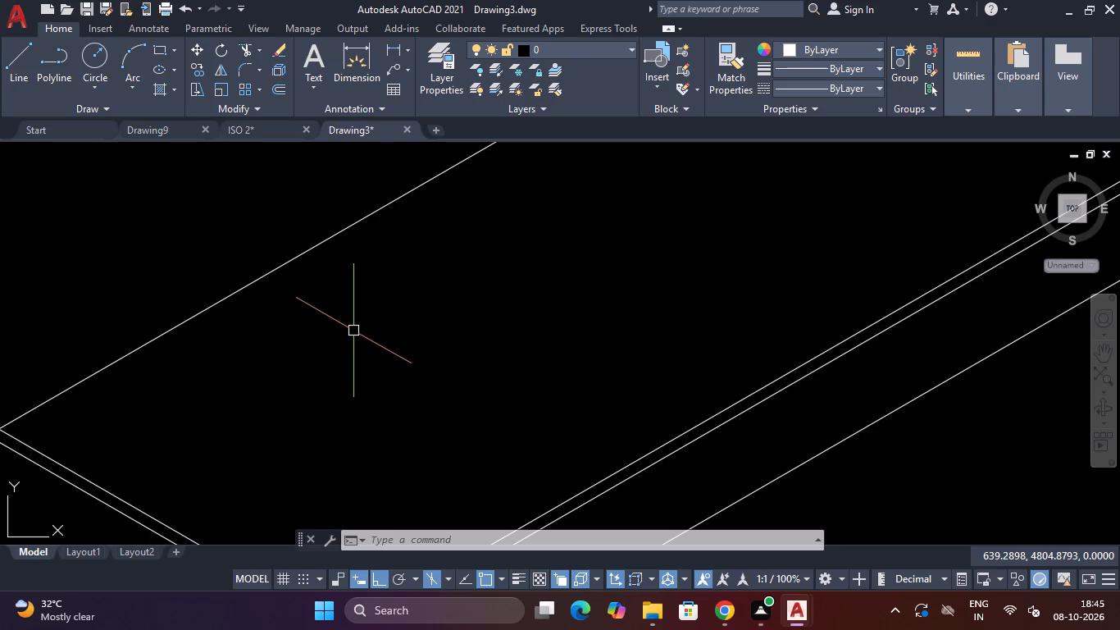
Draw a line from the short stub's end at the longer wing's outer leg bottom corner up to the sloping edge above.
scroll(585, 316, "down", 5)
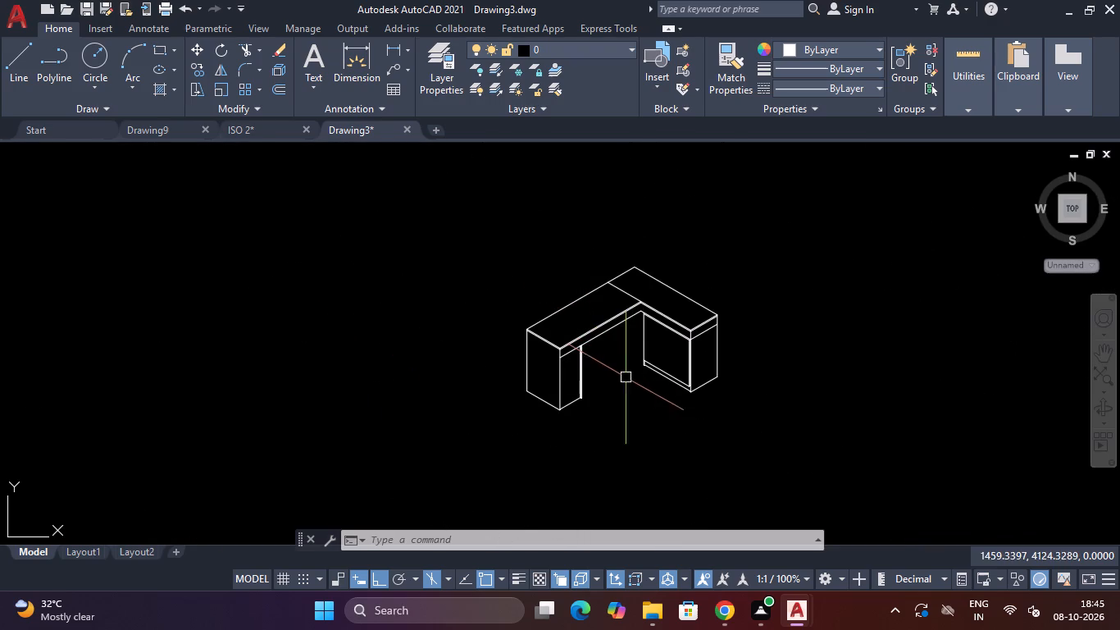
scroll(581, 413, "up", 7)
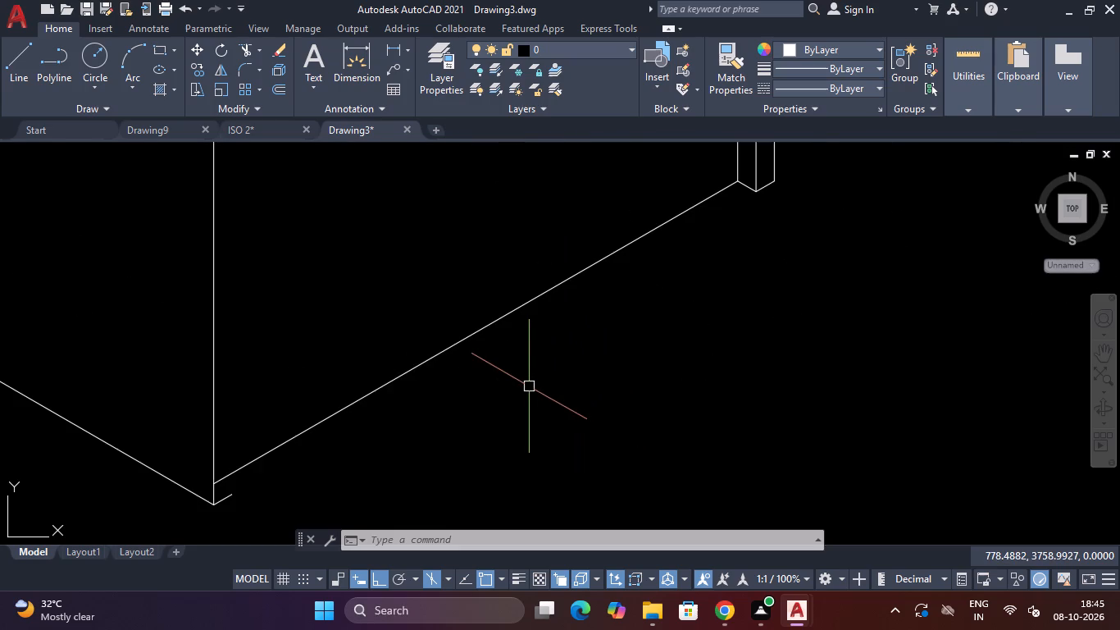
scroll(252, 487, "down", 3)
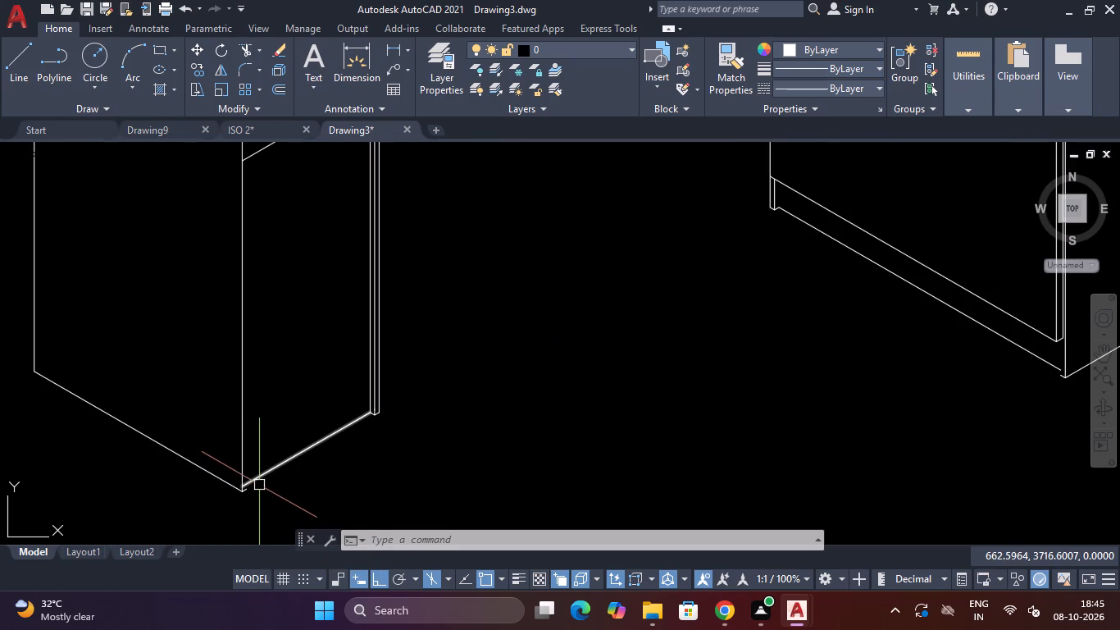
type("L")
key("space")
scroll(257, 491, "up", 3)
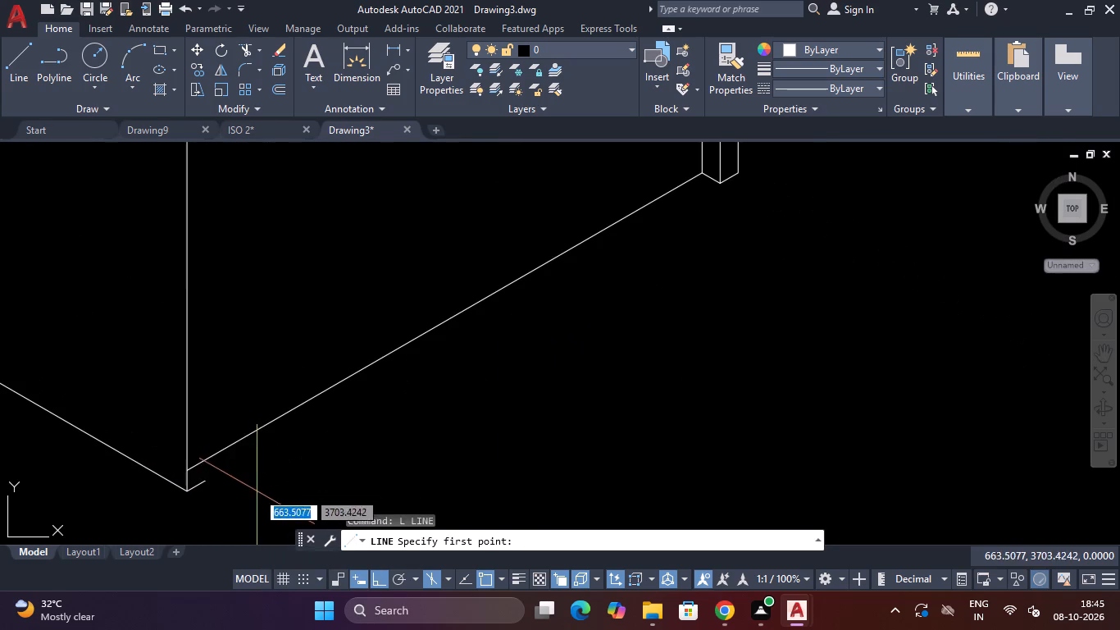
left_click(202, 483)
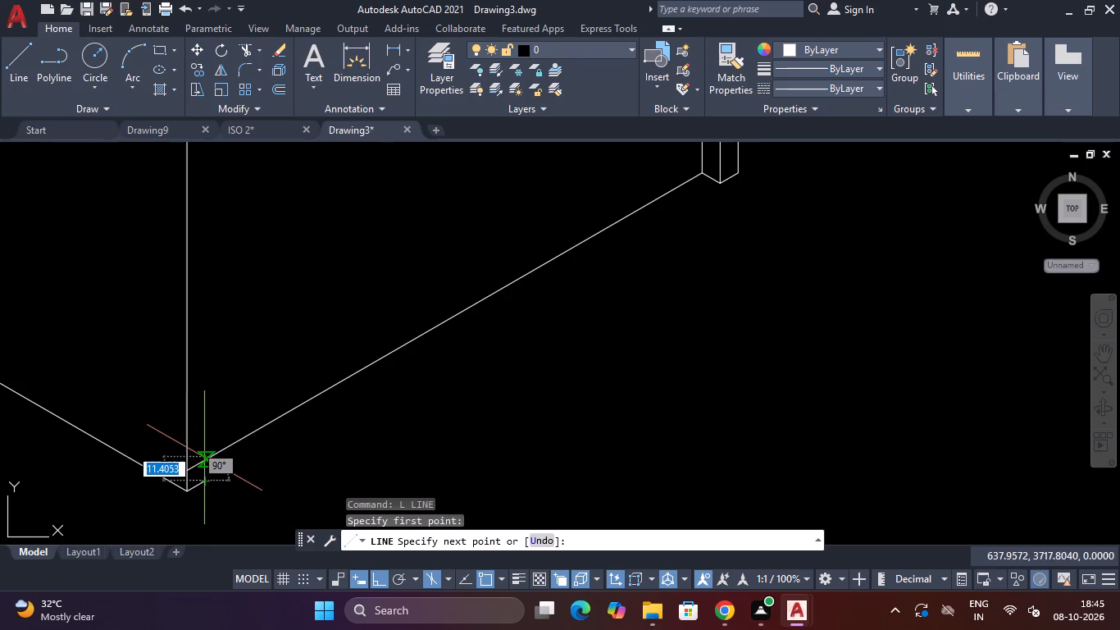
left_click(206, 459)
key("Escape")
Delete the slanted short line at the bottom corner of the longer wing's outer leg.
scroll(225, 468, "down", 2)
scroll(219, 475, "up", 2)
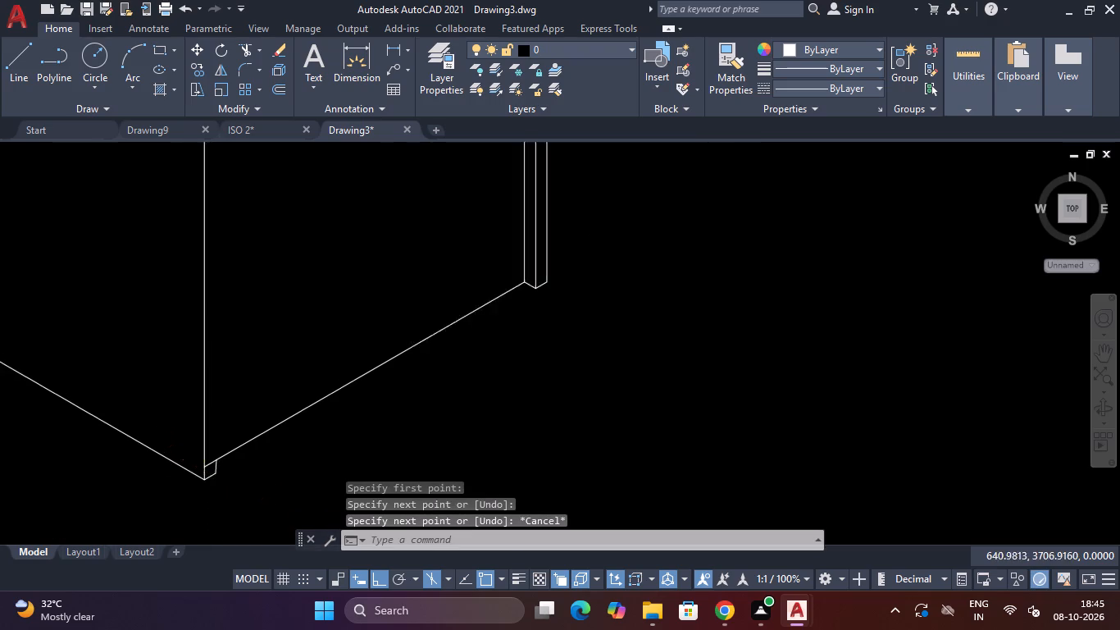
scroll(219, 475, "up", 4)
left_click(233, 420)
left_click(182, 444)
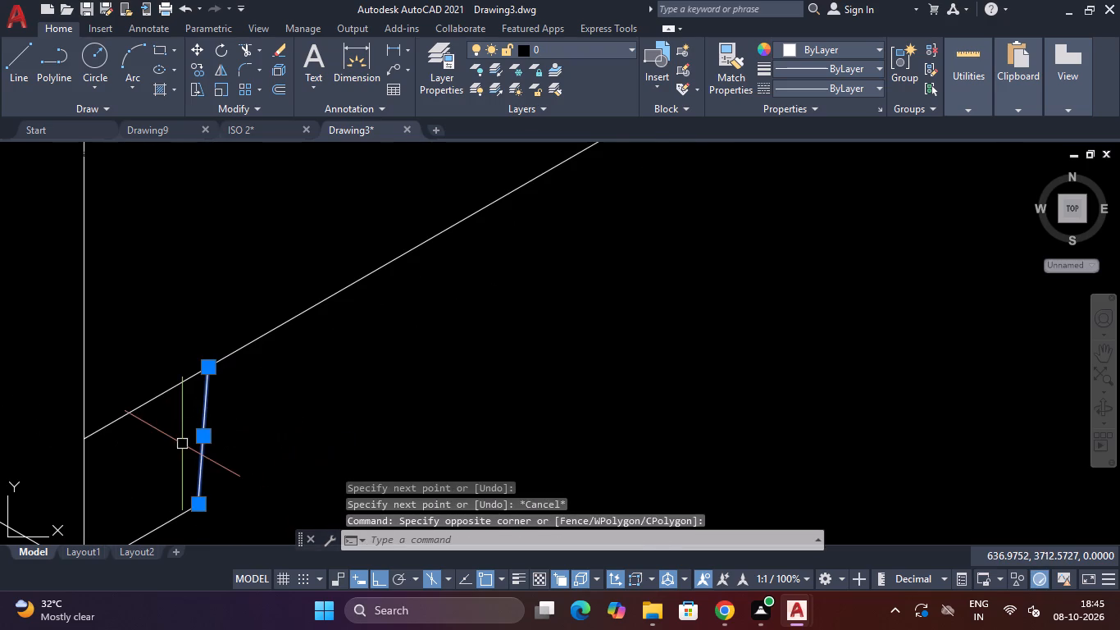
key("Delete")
Draw a vertical line from the stub's end at the outer leg's bottom corner, extending past the sloping edge above.
type("L")
key("space")
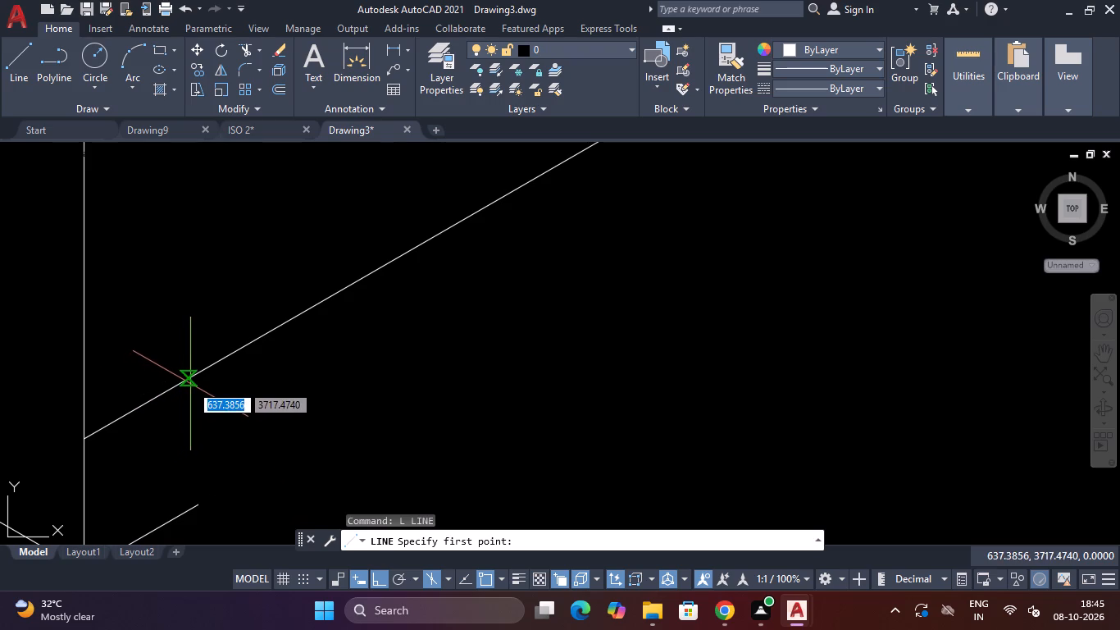
left_click(194, 503)
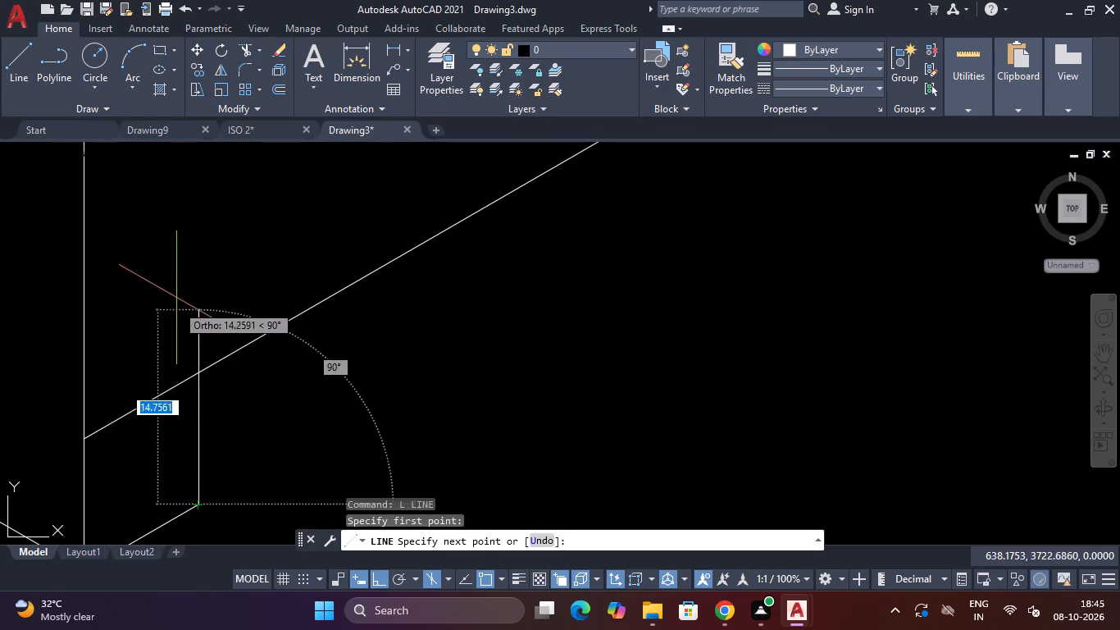
left_click(176, 250)
key("Escape")
Trim the new vertical line's excess above the sloping edge at the outer leg's bottom corner.
key("t")
type("R")
key("space")
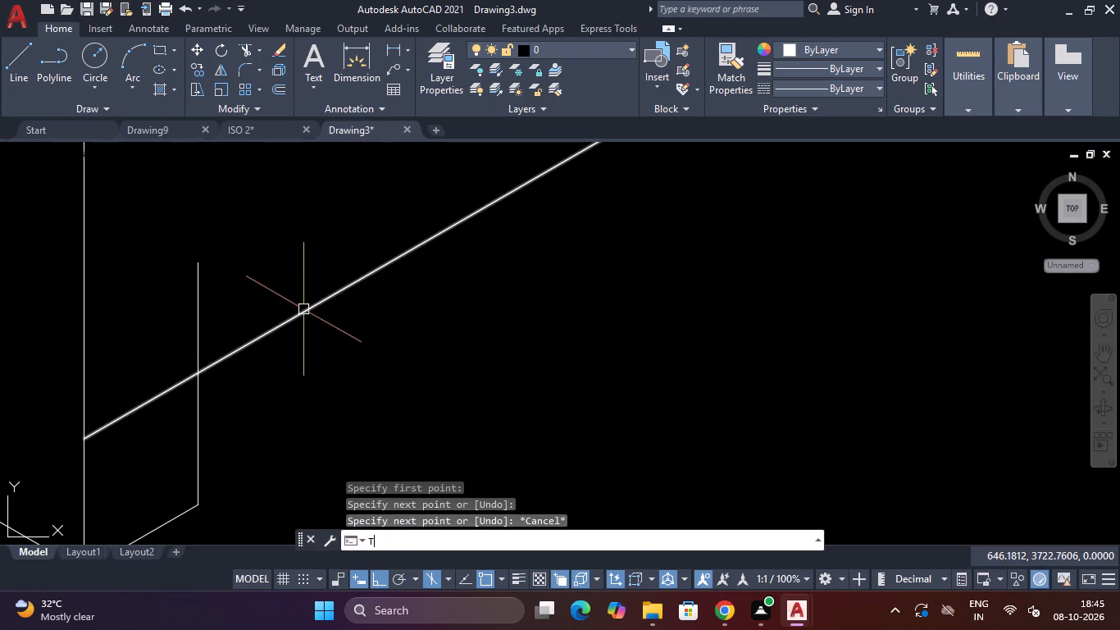
left_click(234, 301)
left_click(170, 312)
key("Escape")
scroll(238, 378, "down", 5)
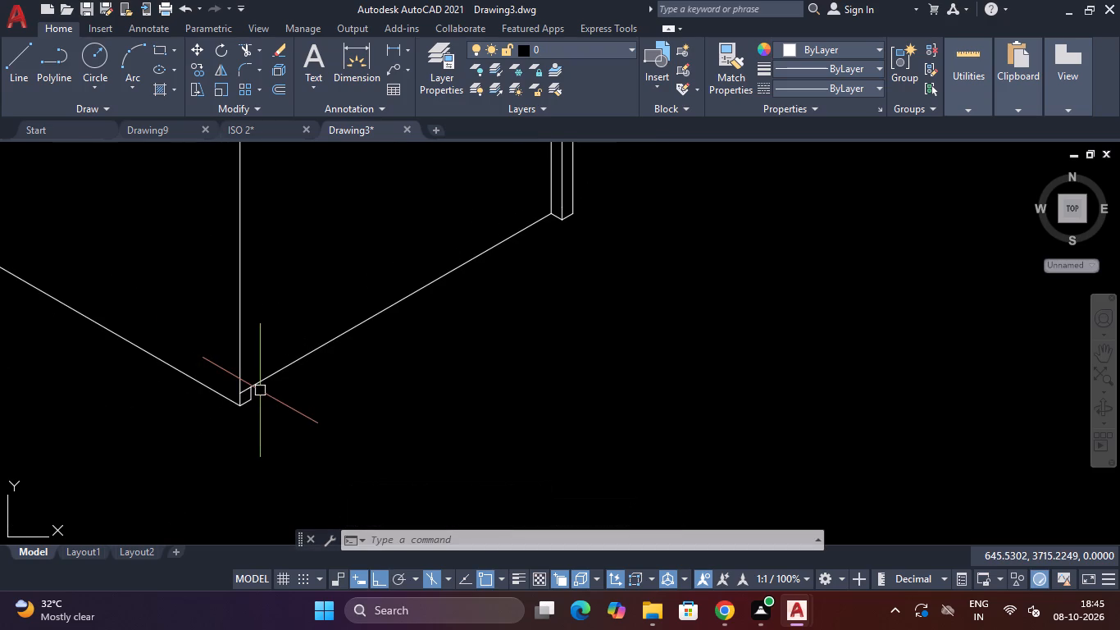
key("Escape")
key("Escape")
key("Escape")
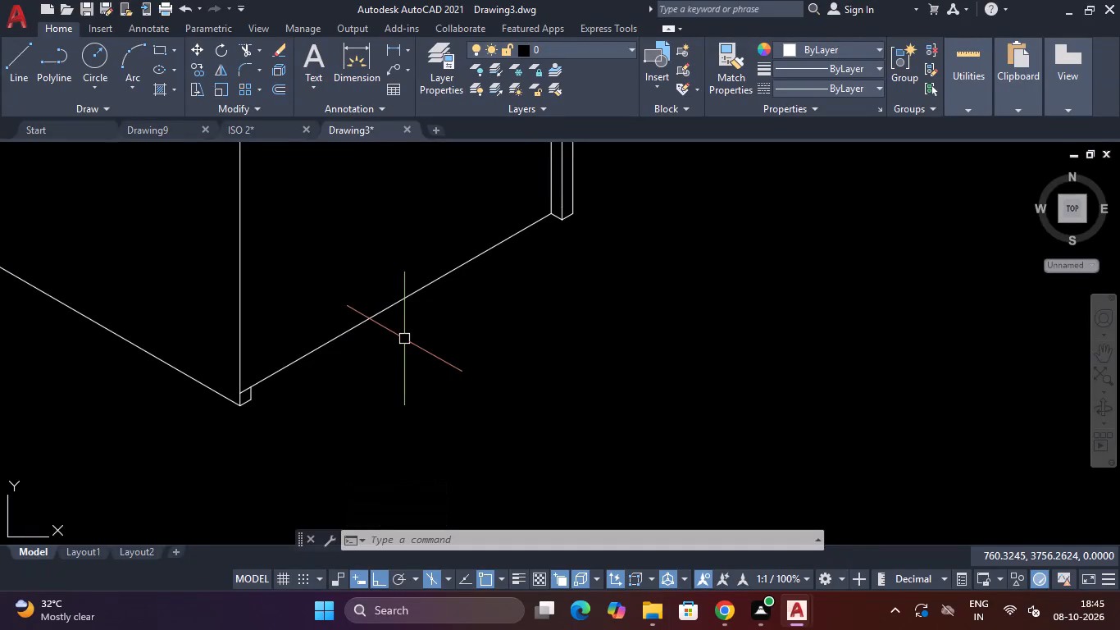
Check the outer leg's bottom corner against the rest of the desk, fitting the entire drawing in view.
scroll(442, 249, "down", 3)
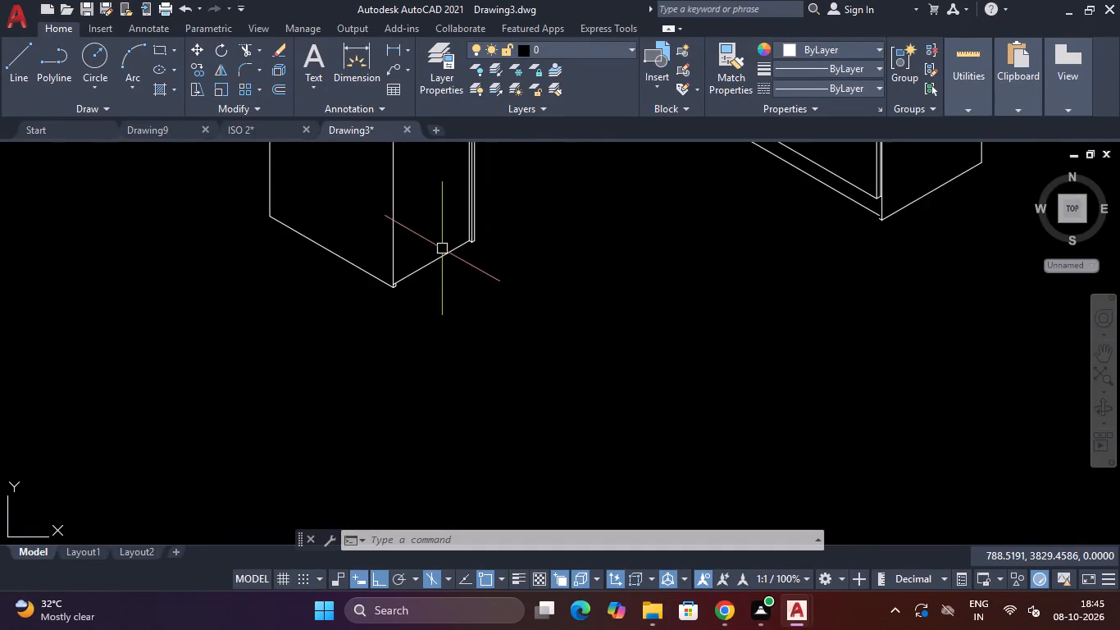
scroll(442, 249, "up", 3)
scroll(442, 249, "down", 4)
scroll(490, 195, "down", 4)
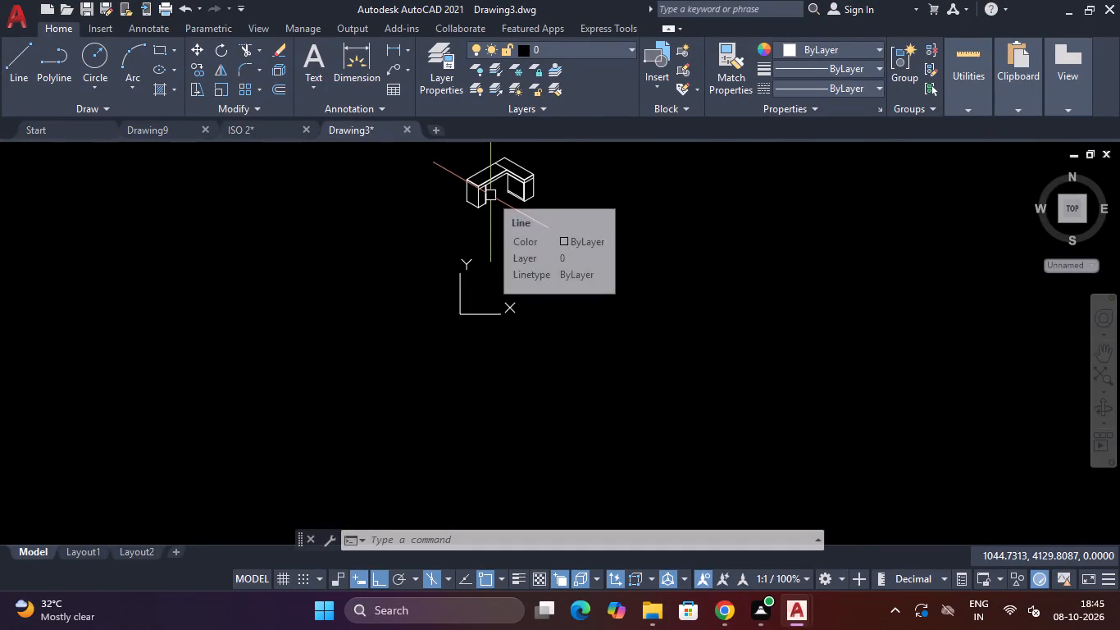
type("Z A")
key("space")
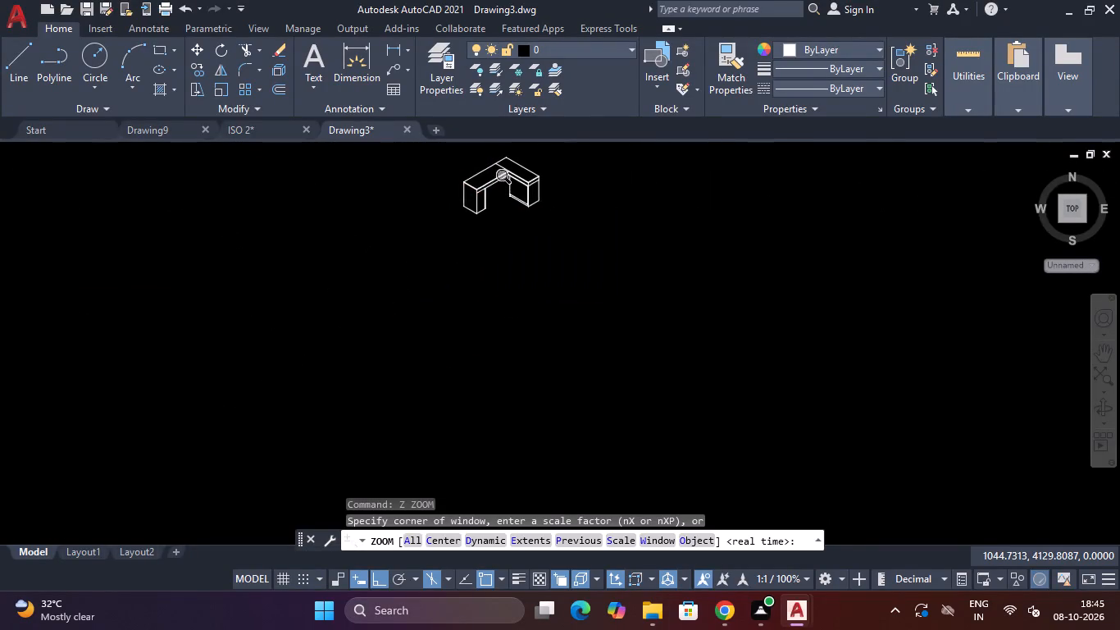
key("Escape")
key("Escape")
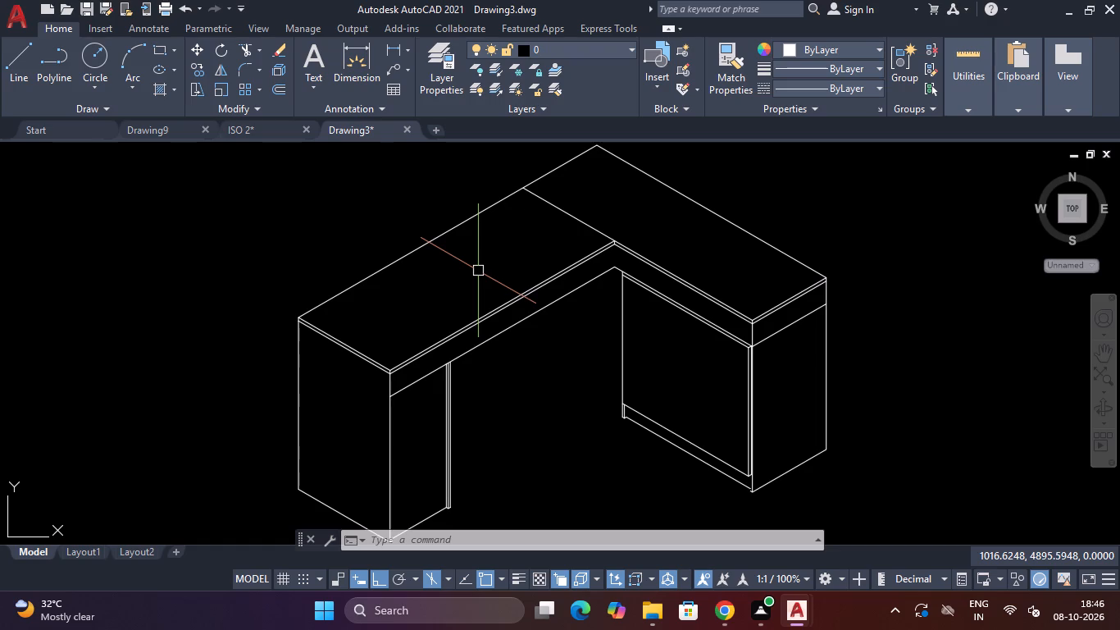
Examine the whole L-shaped desk at several scales, checking the top, both legs and the bottom edges.
type("````")
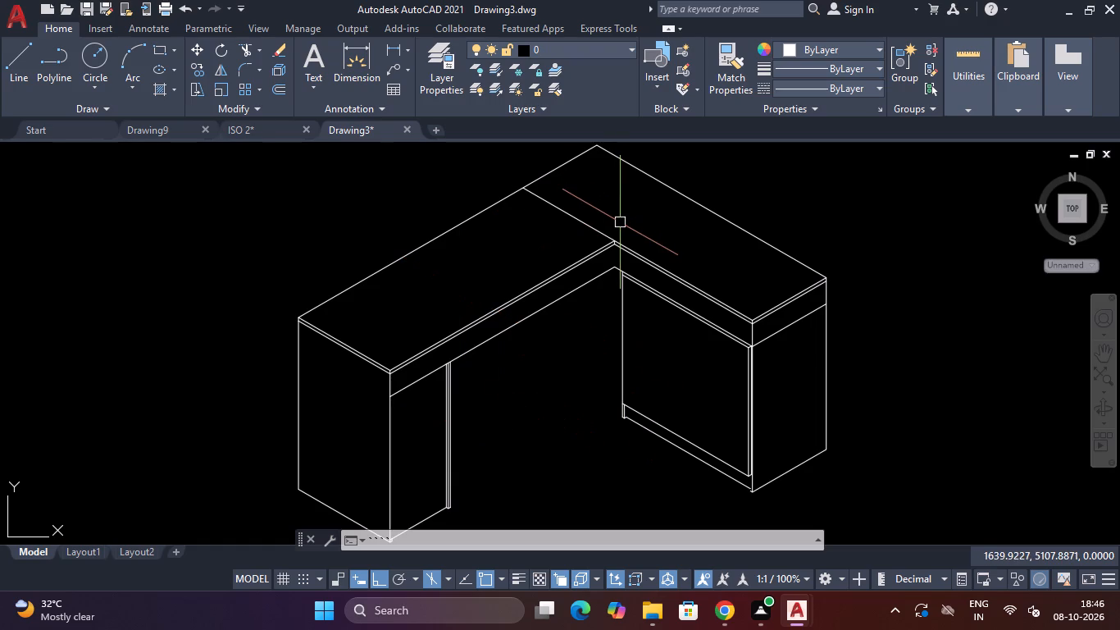
scroll(575, 281, "up", 2)
scroll(575, 281, "down", 4)
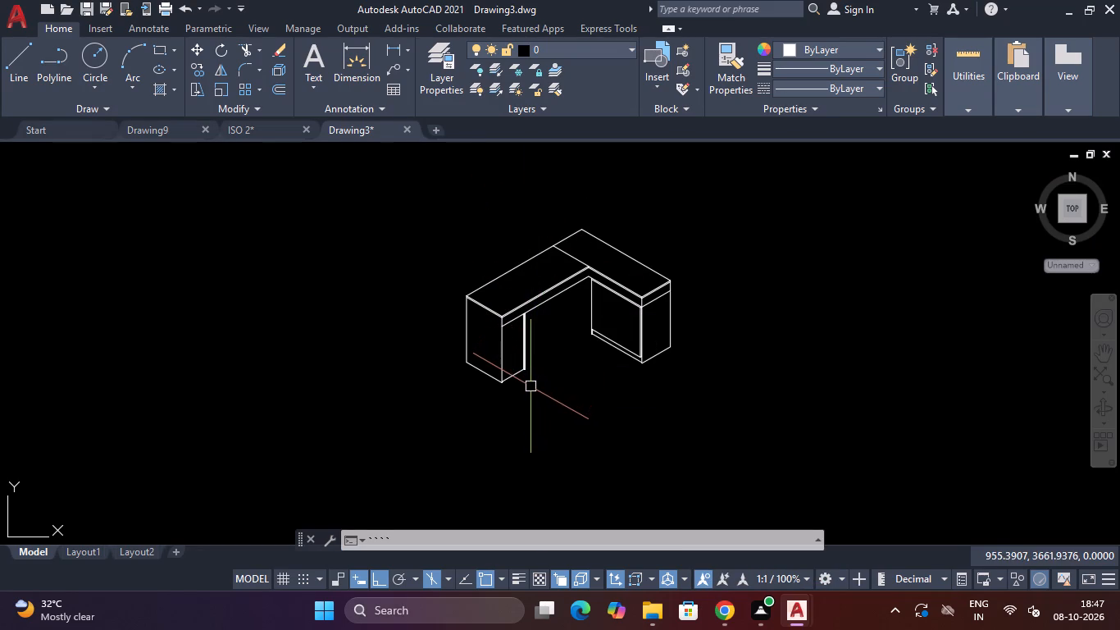
scroll(530, 386, "up", 3)
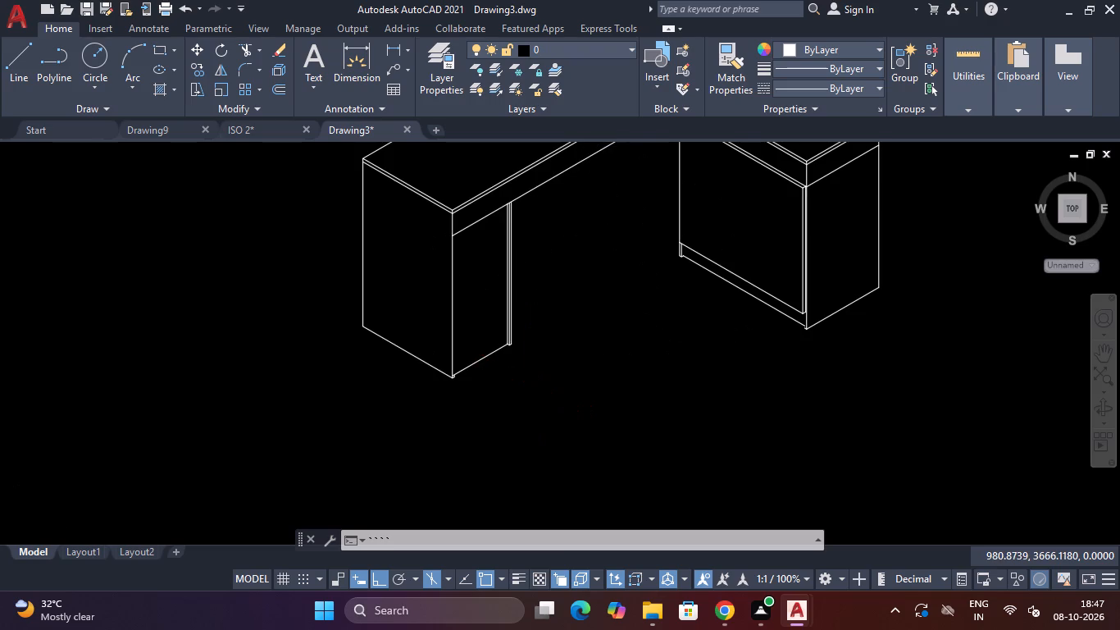
scroll(530, 386, "down", 5)
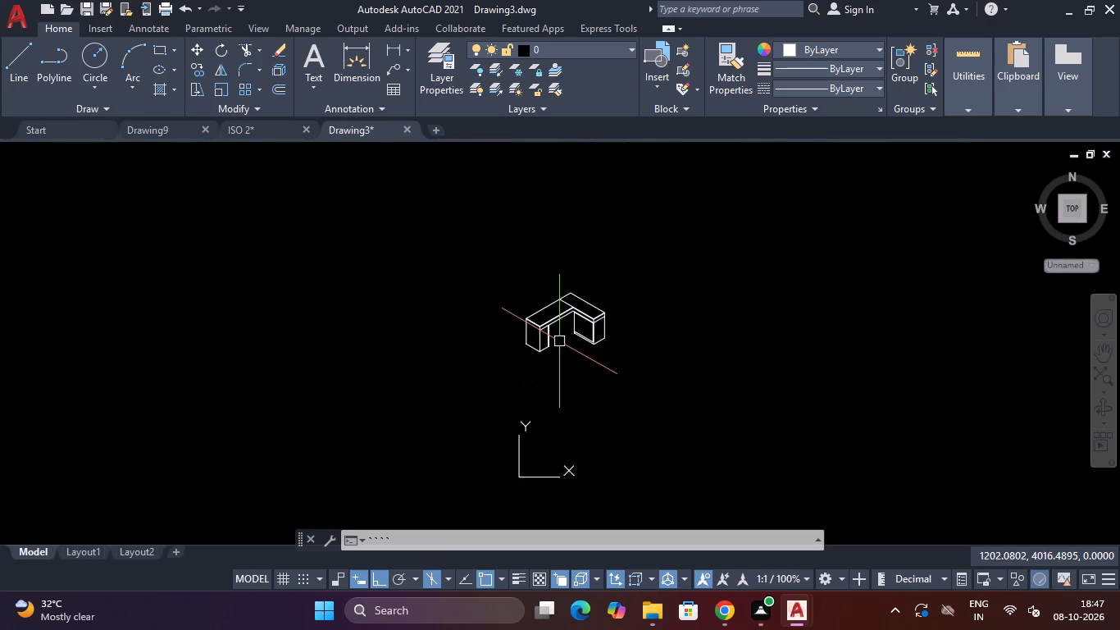
scroll(568, 308, "up", 2)
scroll(544, 370, "up", 2)
scroll(544, 370, "down", 1)
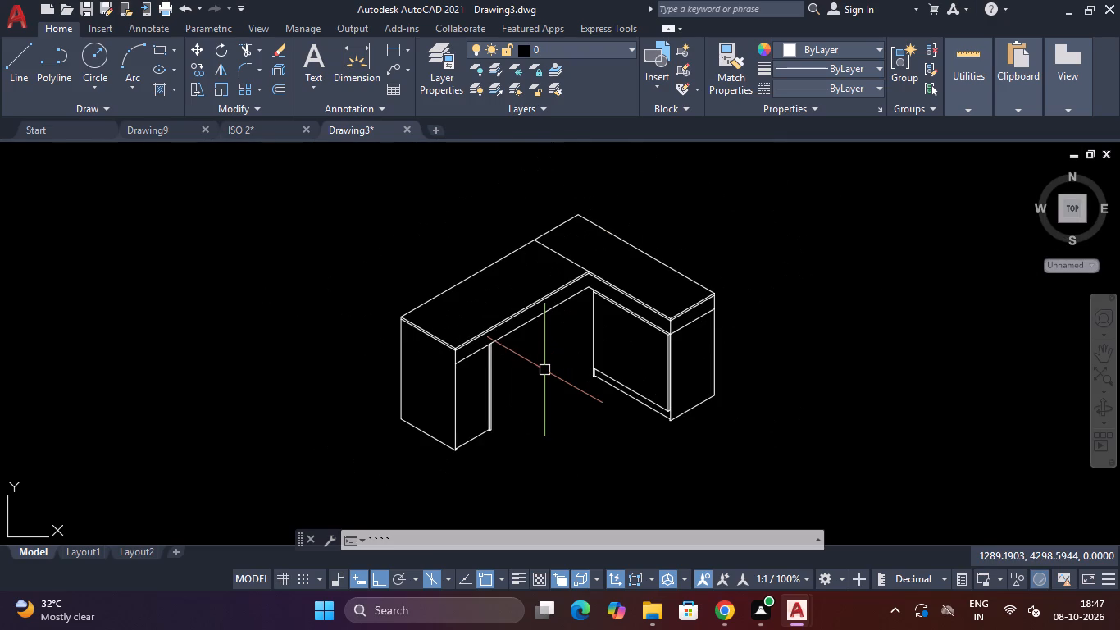
scroll(544, 370, "up", 1)
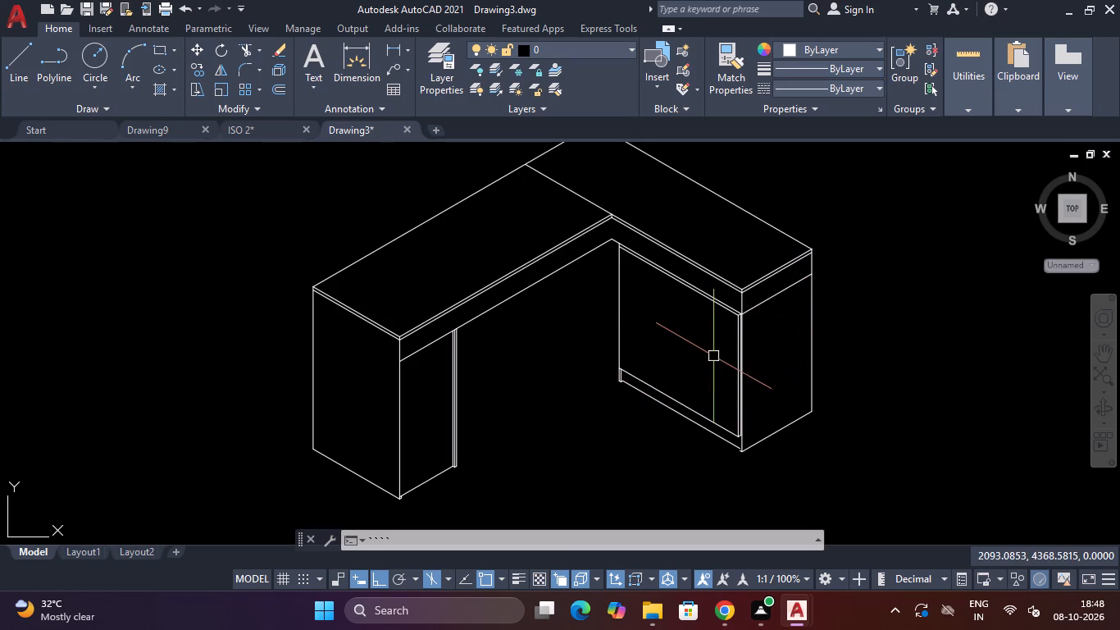
scroll(736, 431, "up", 3)
scroll(738, 428, "down", 3)
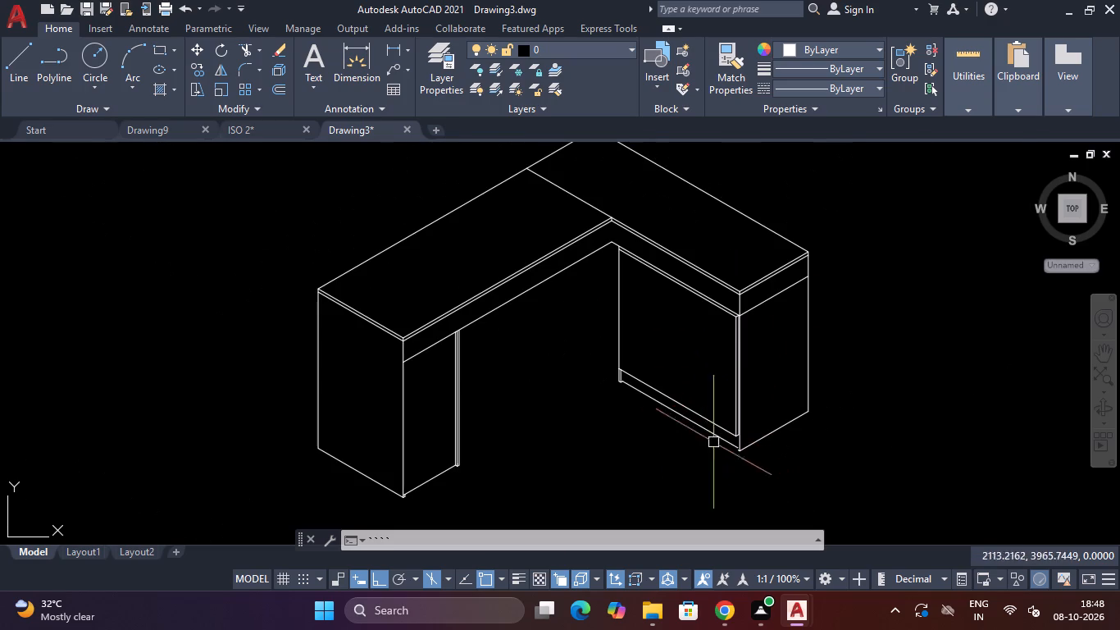
scroll(657, 405, "down", 1)
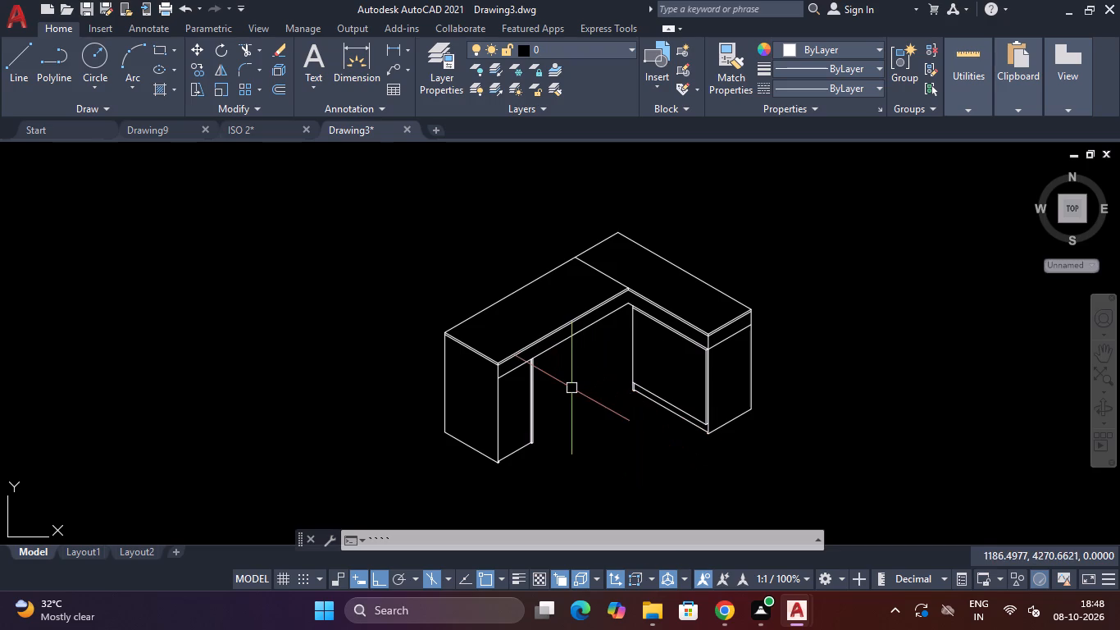
scroll(571, 388, "up", 1)
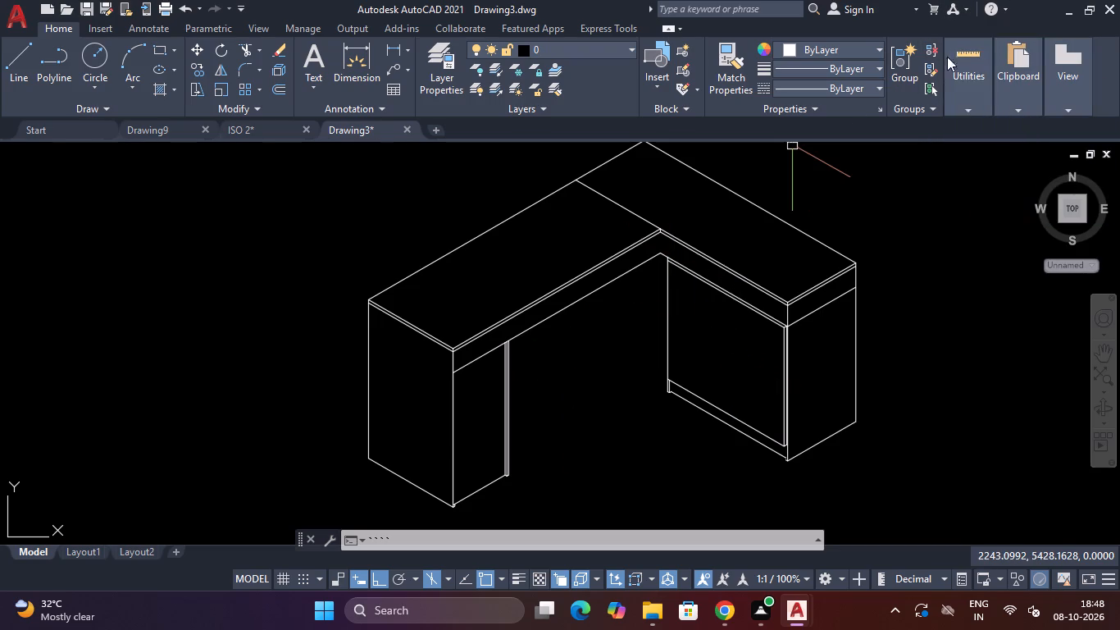
Quick-measure the desk's right end panel, the apron below the top and the thin edge strip under it.
left_click(973, 136)
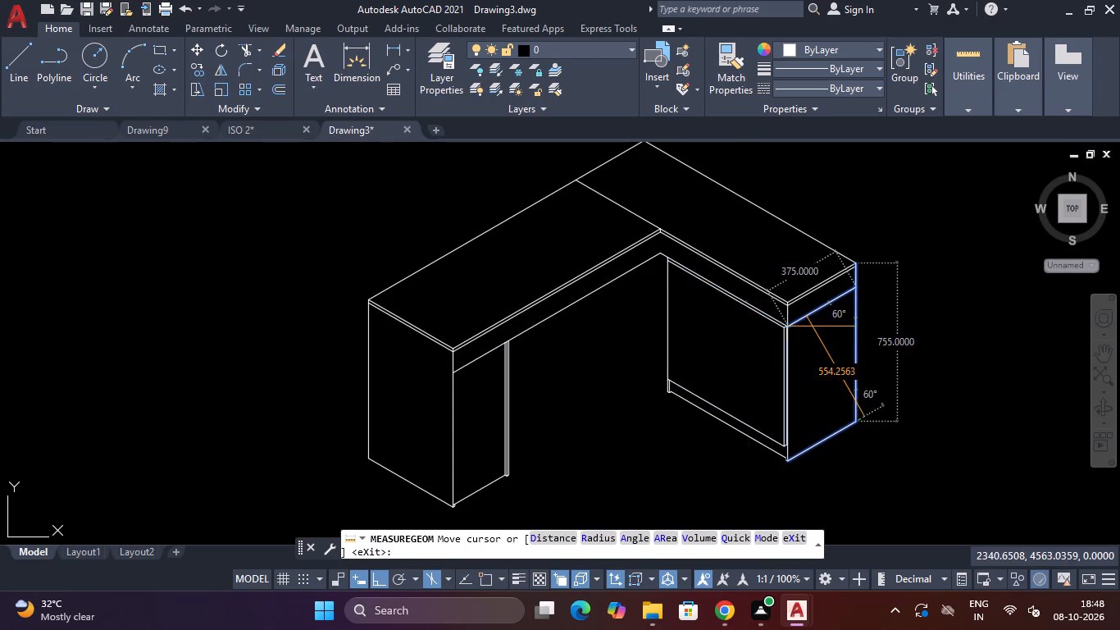
scroll(815, 304, "up", 4)
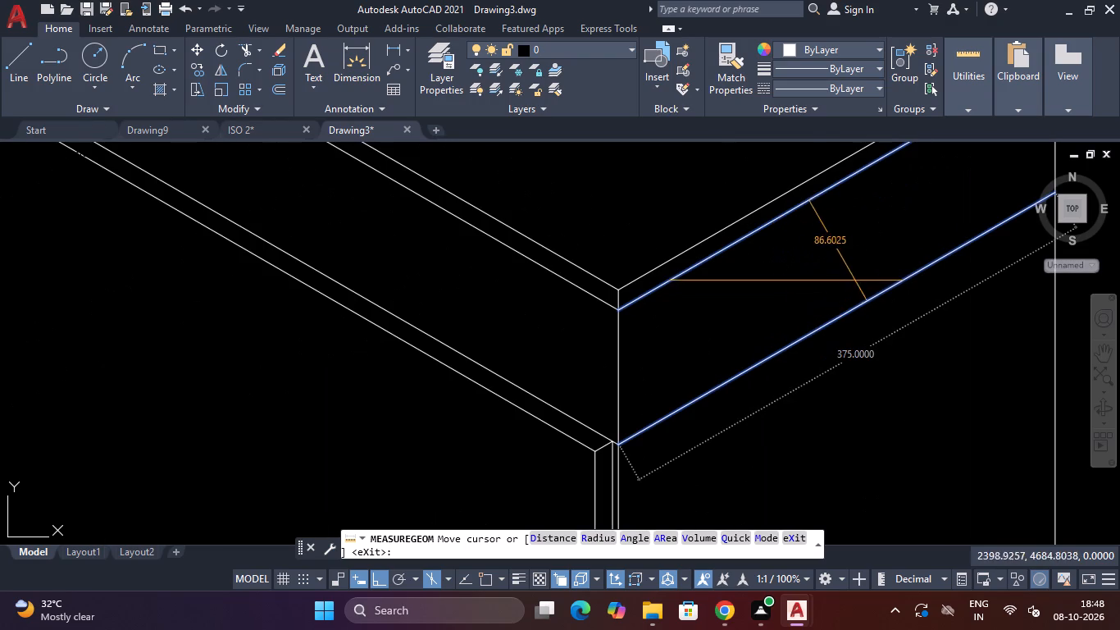
scroll(917, 264, "down", 4)
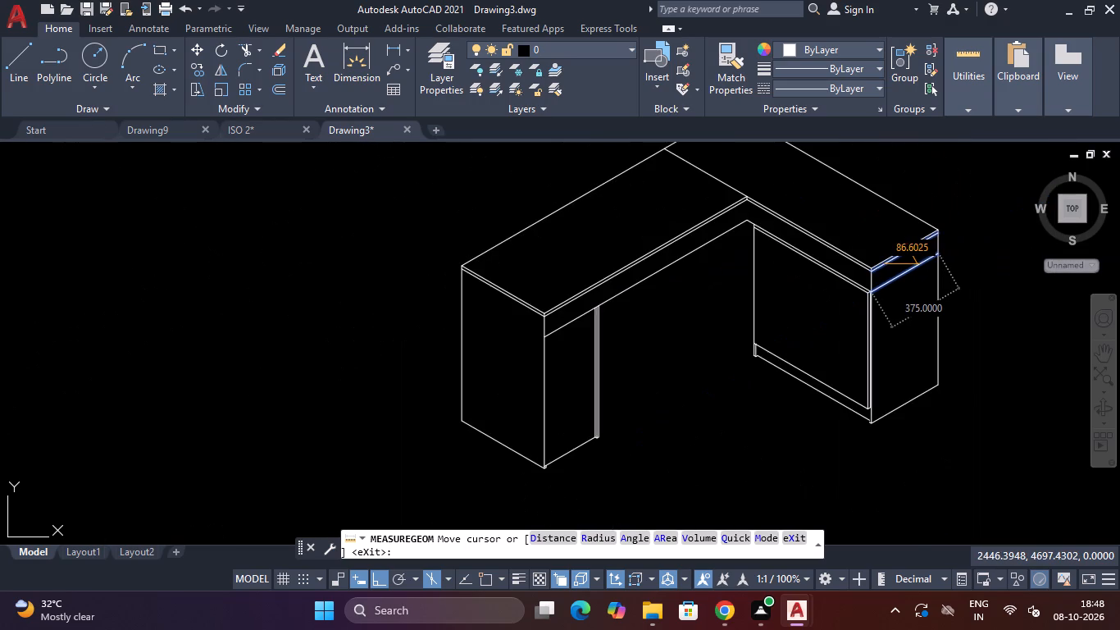
scroll(917, 264, "up", 3)
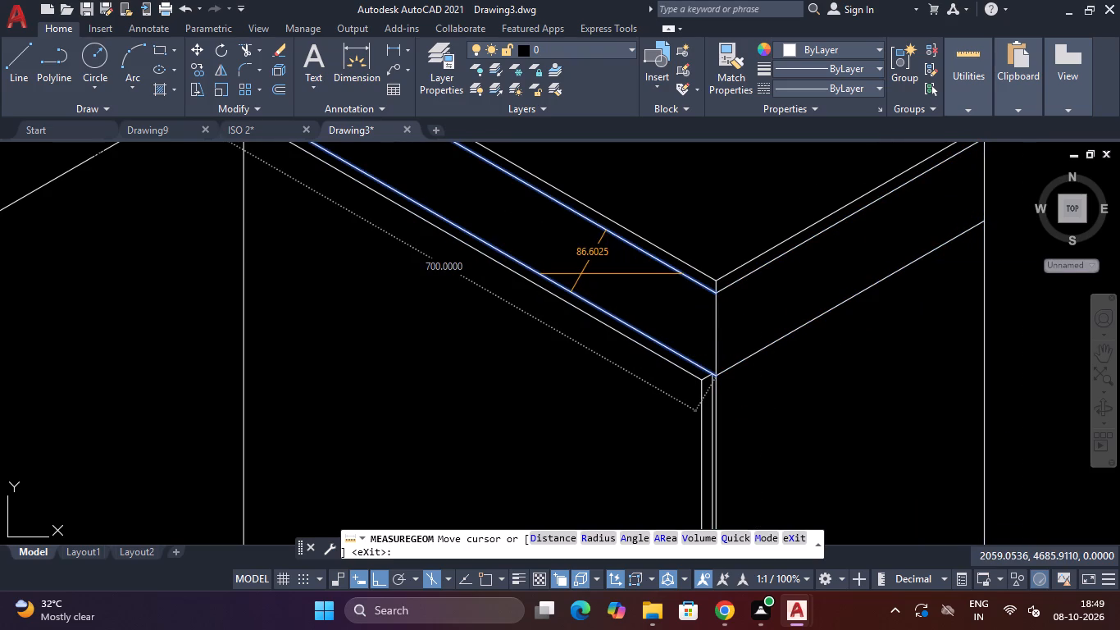
scroll(567, 297, "down", 3)
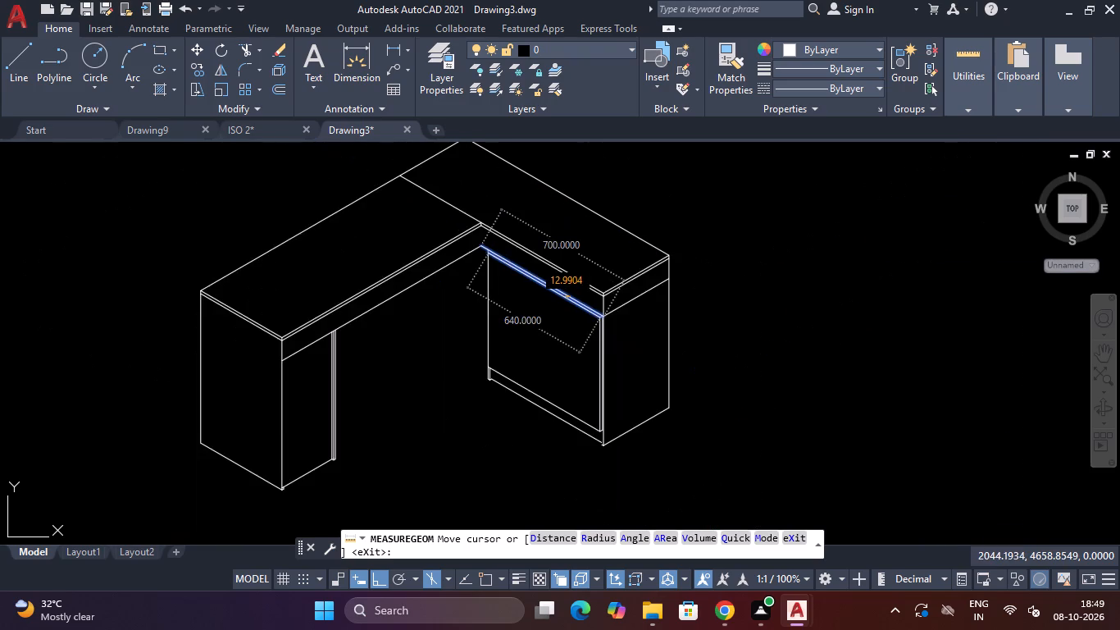
scroll(567, 297, "down", 3)
key("Escape")
key("Escape")
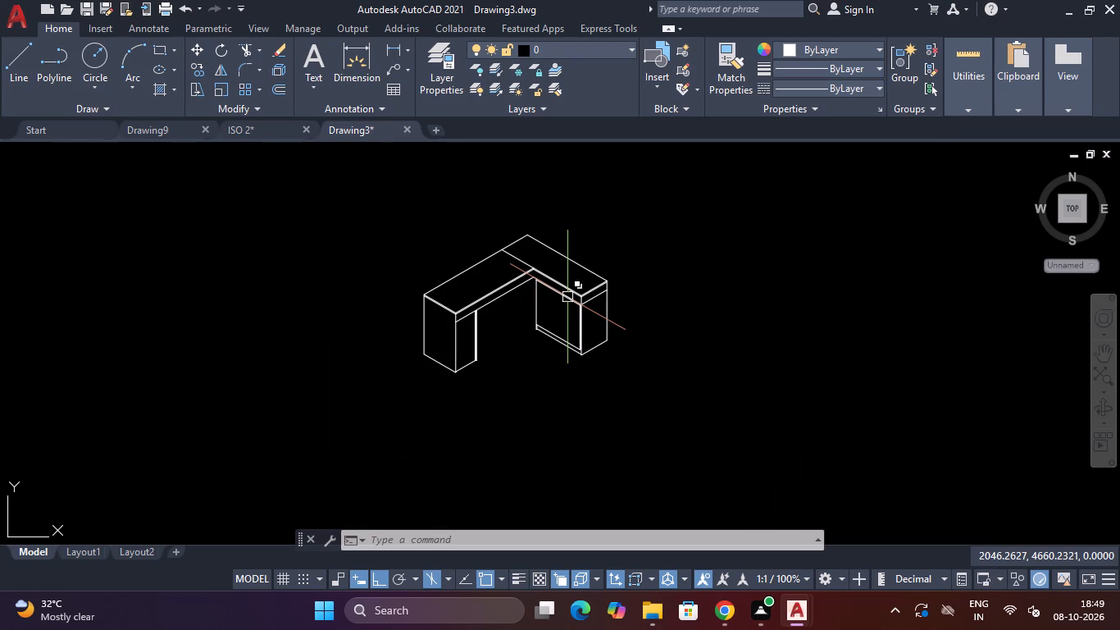
key("Escape")
key("Escape")
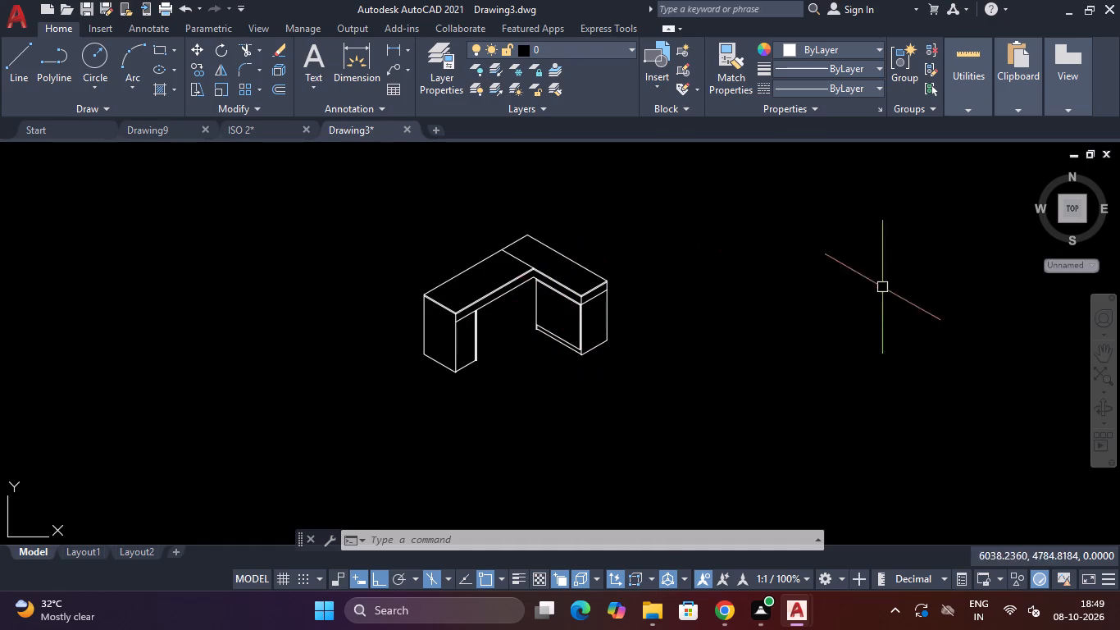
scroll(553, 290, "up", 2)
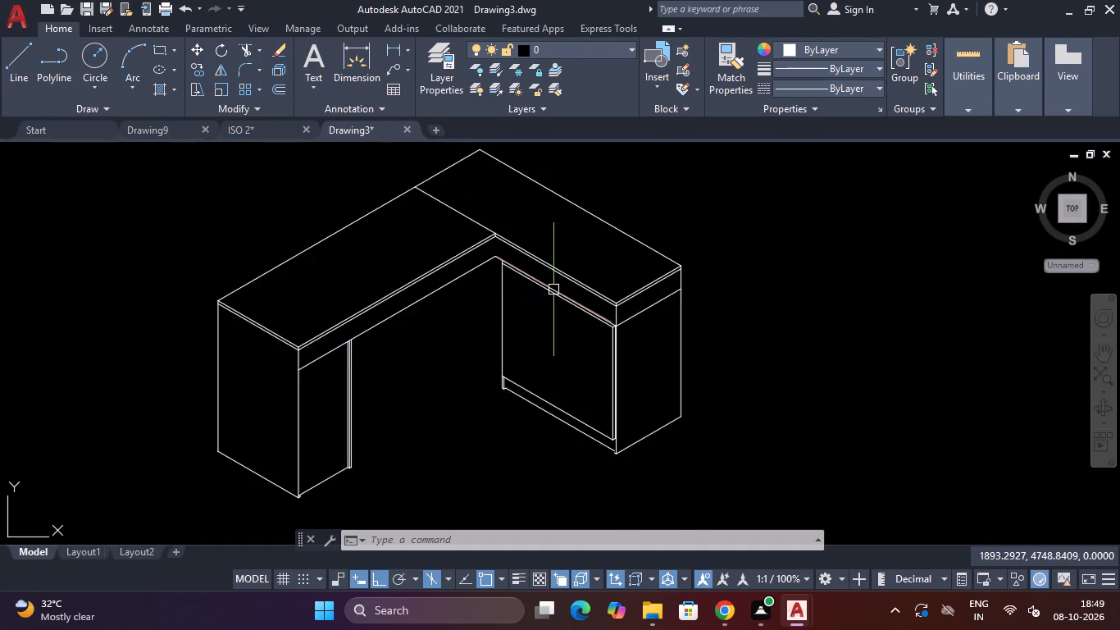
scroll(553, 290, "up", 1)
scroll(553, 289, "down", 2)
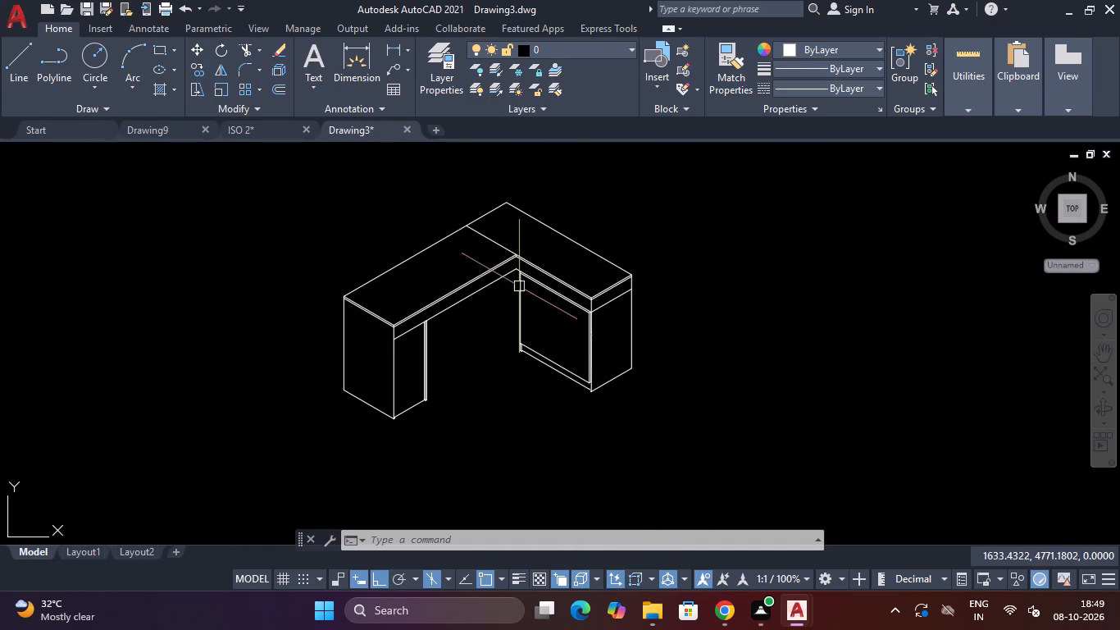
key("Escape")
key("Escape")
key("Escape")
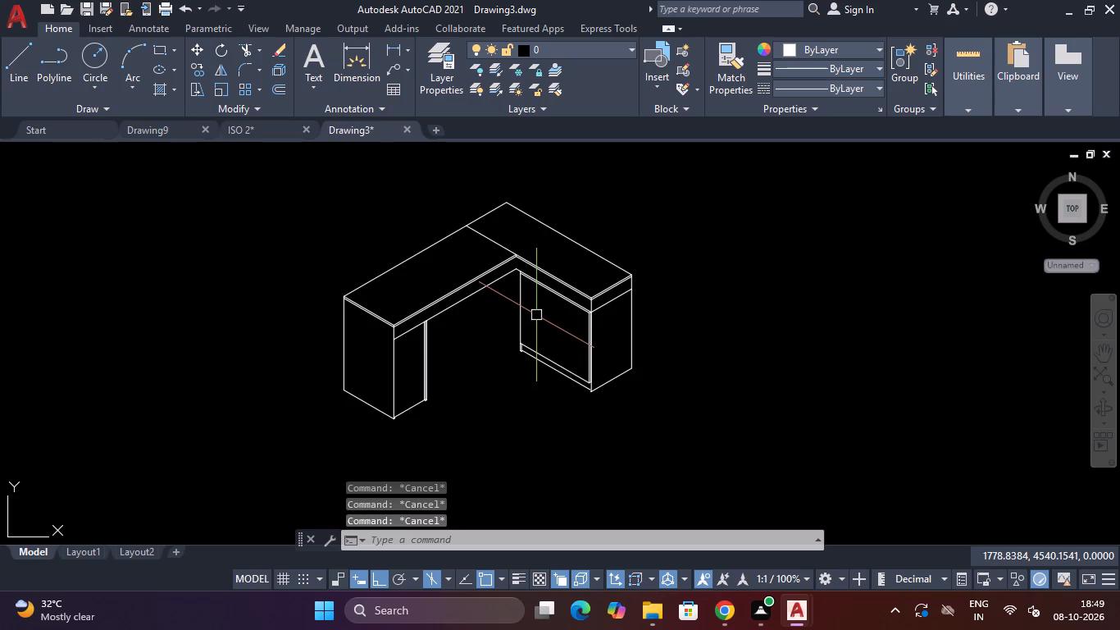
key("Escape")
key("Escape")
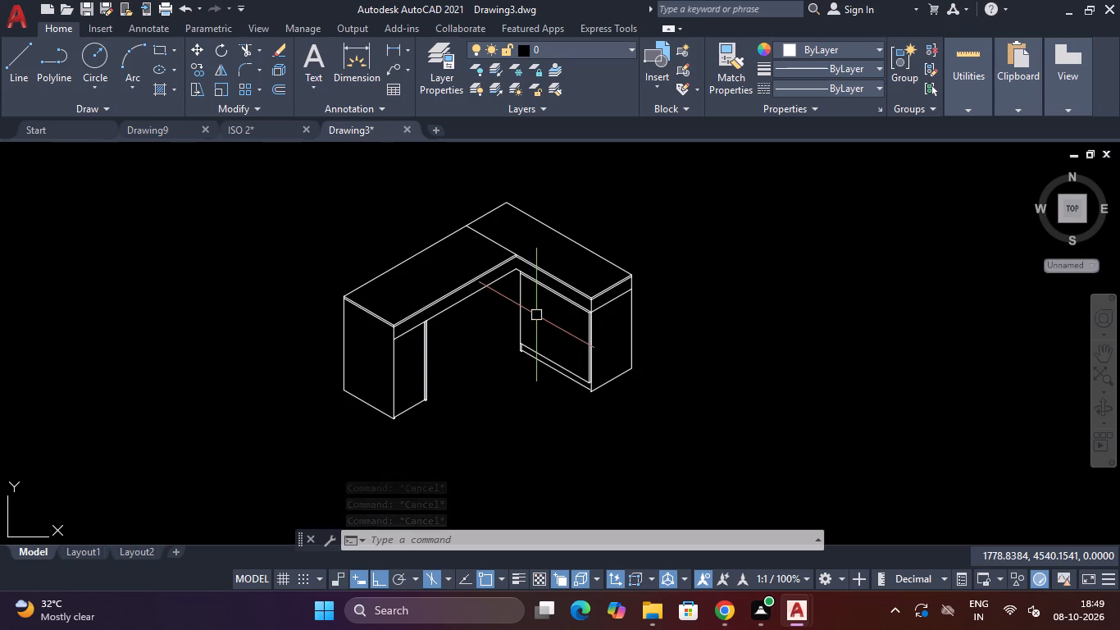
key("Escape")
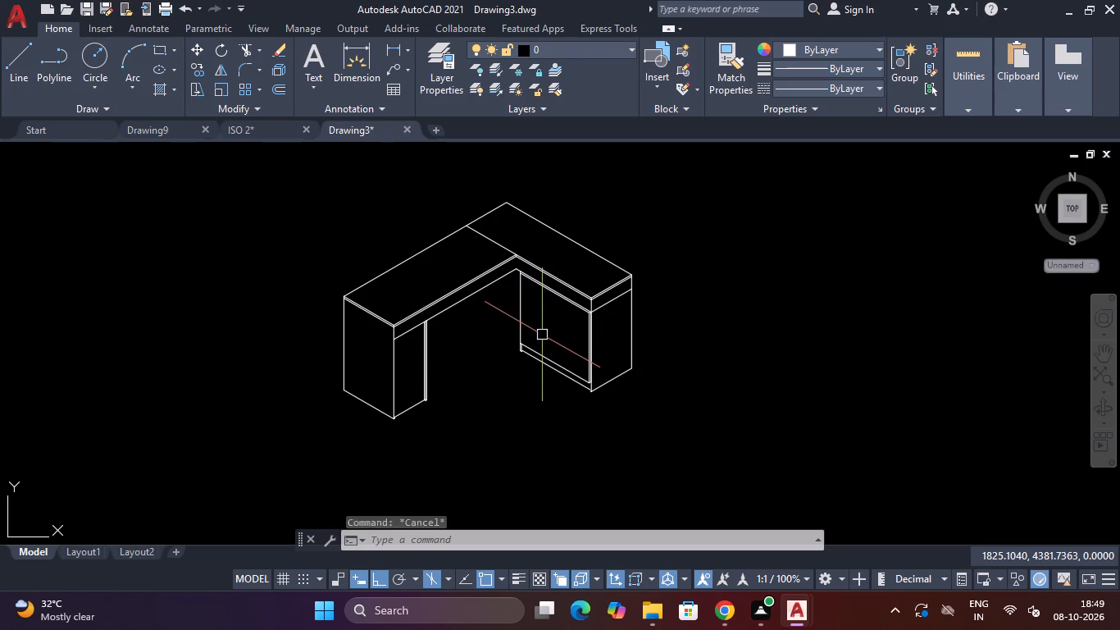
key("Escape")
Examine the bottom corners of both desk legs up close, and the whole desk with the entire drawing fitted in view.
scroll(542, 335, "up", 3)
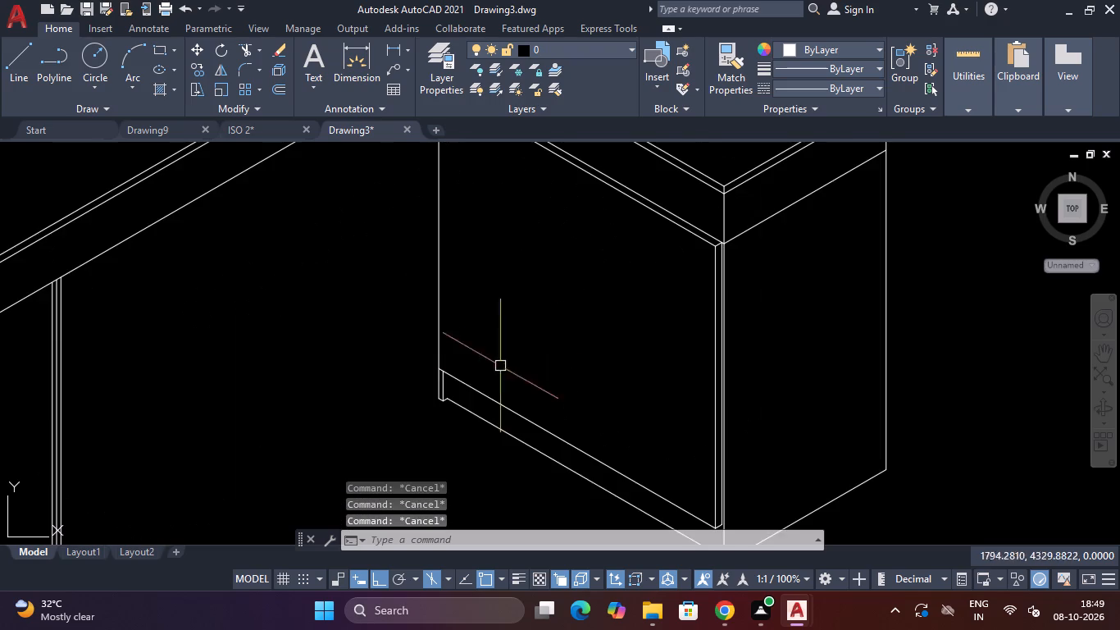
scroll(450, 391, "up", 5)
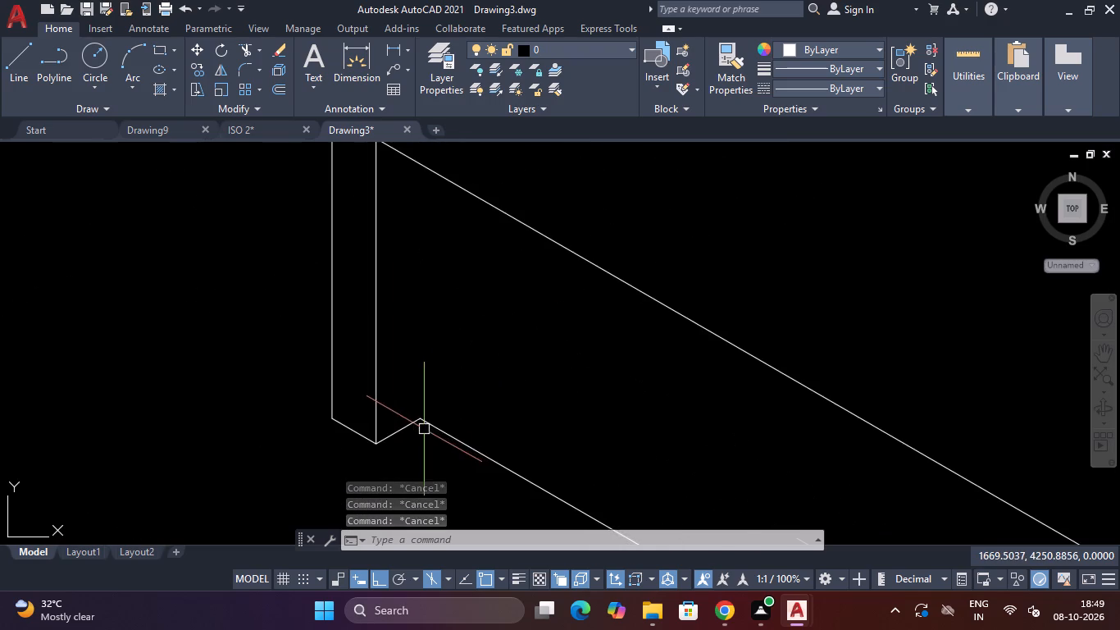
scroll(459, 395, "down", 8)
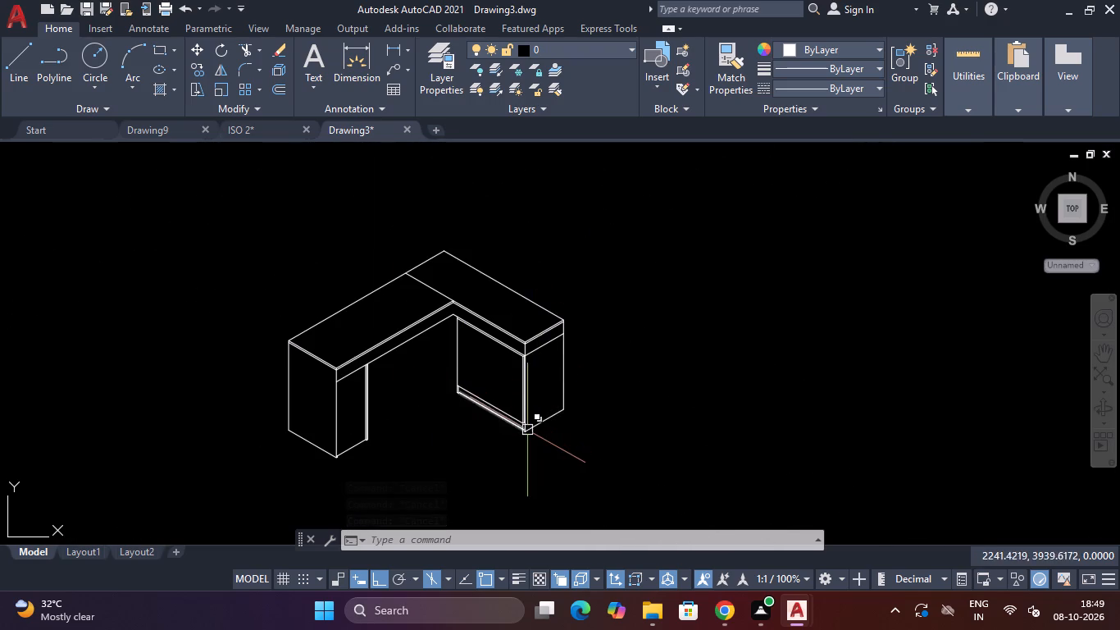
scroll(526, 430, "up", 4)
scroll(467, 451, "down", 2)
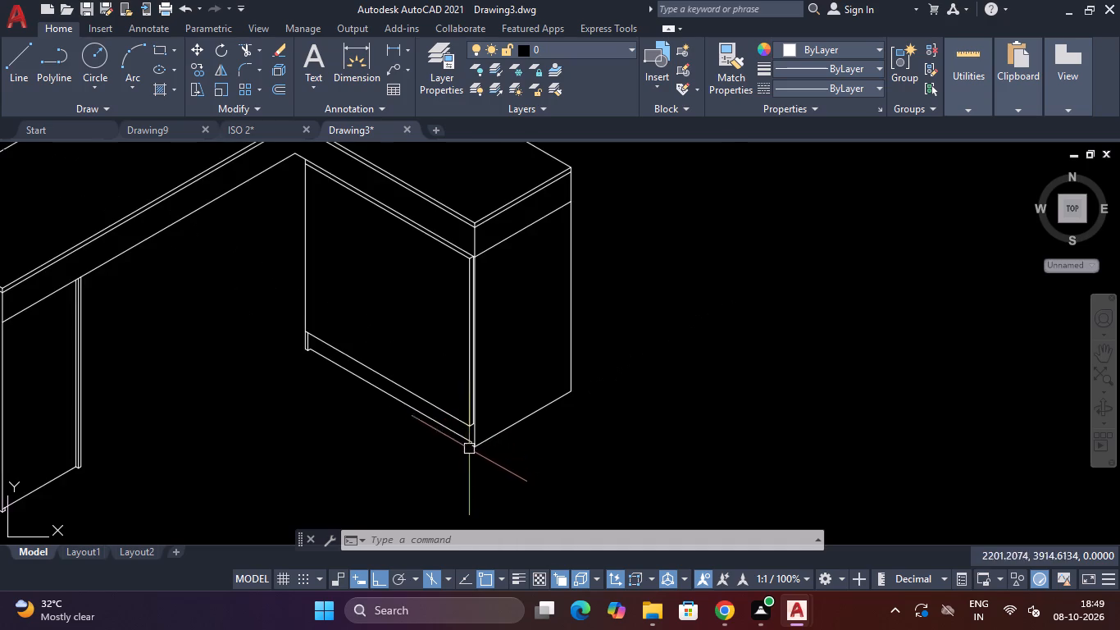
scroll(489, 422, "down", 3)
scroll(401, 404, "up", 3)
scroll(401, 404, "down", 3)
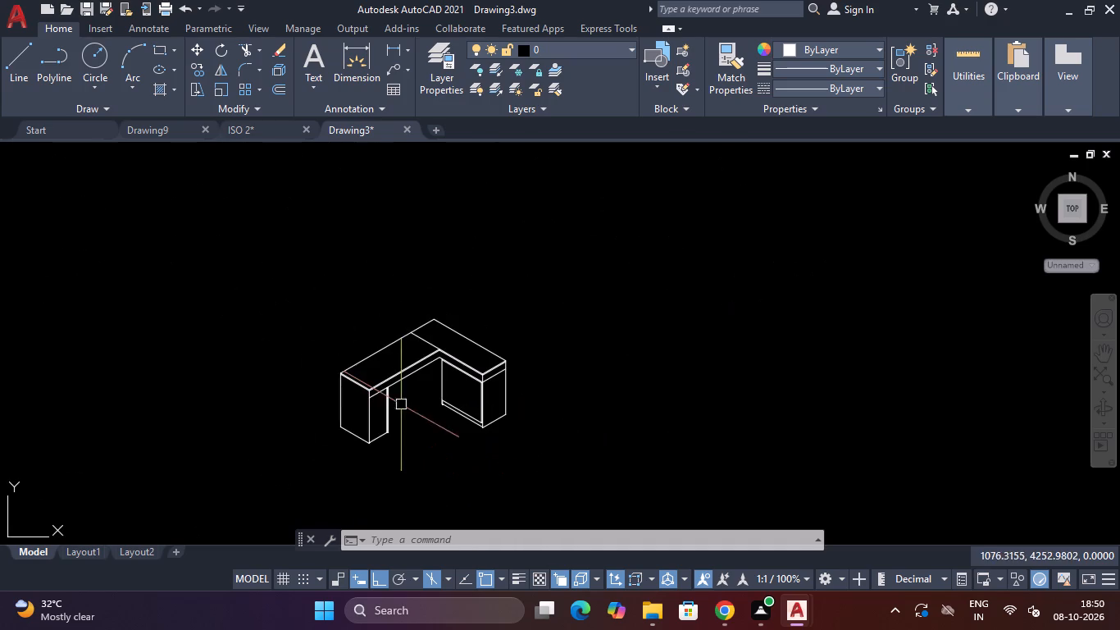
scroll(380, 357, "up", 2)
scroll(390, 450, "down", 3)
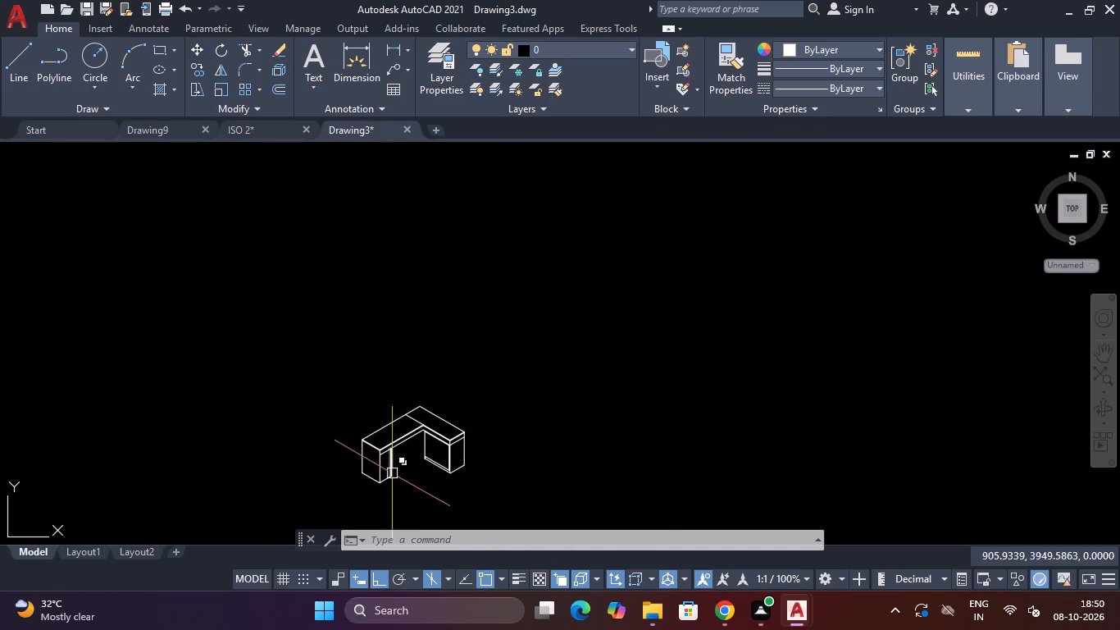
scroll(425, 457, "down", 4)
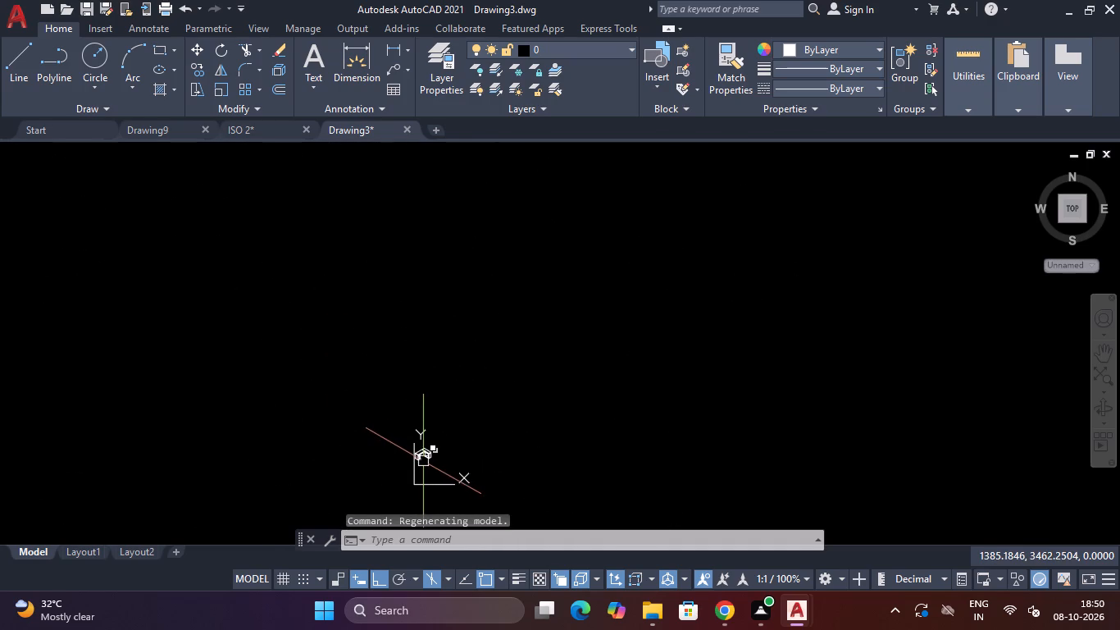
type("Z")
key("space")
type("A")
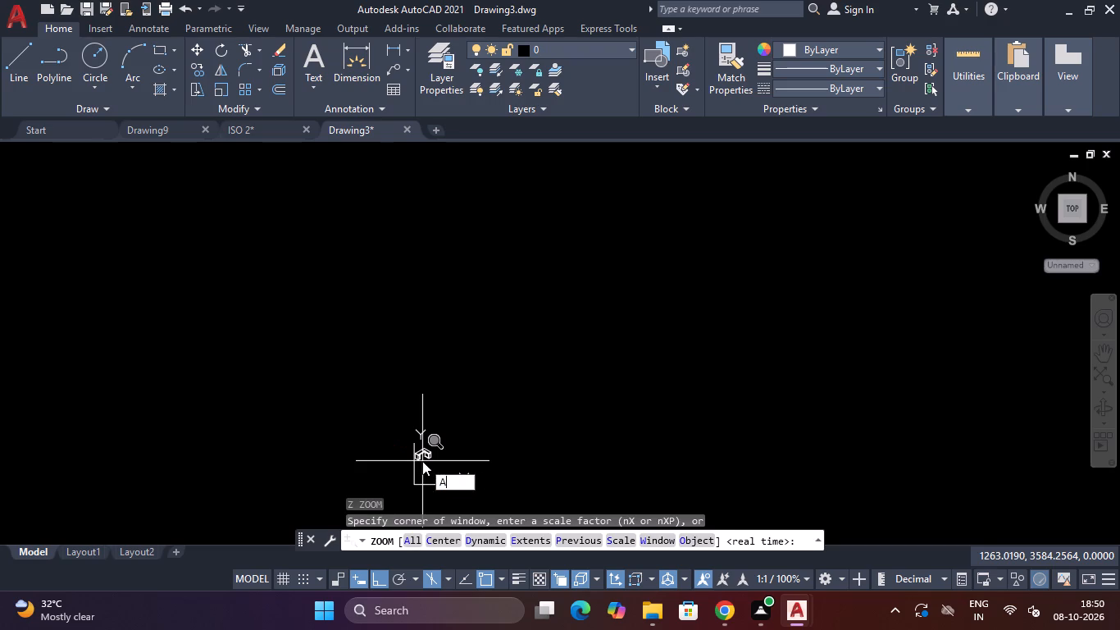
key("space")
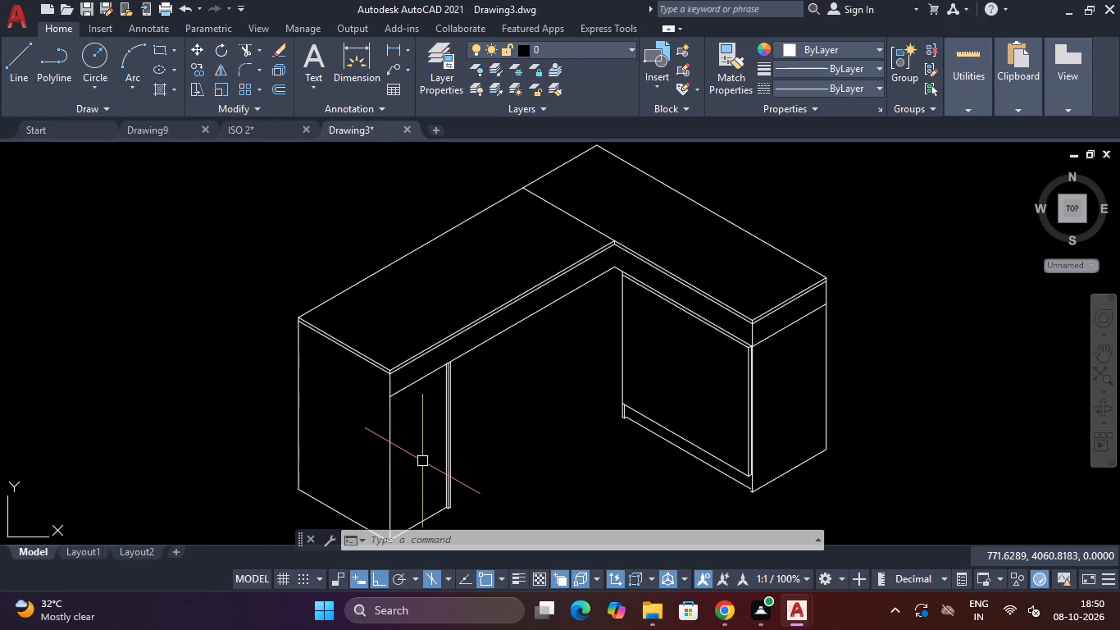
scroll(519, 366, "down", 1)
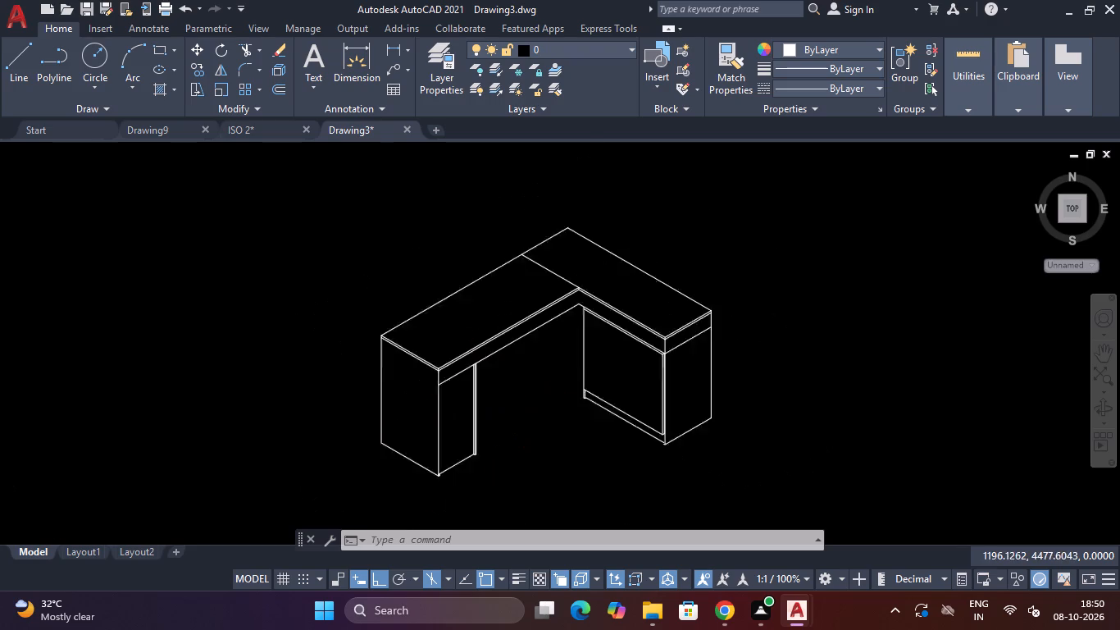
scroll(519, 366, "down", 1)
scroll(519, 366, "up", 1)
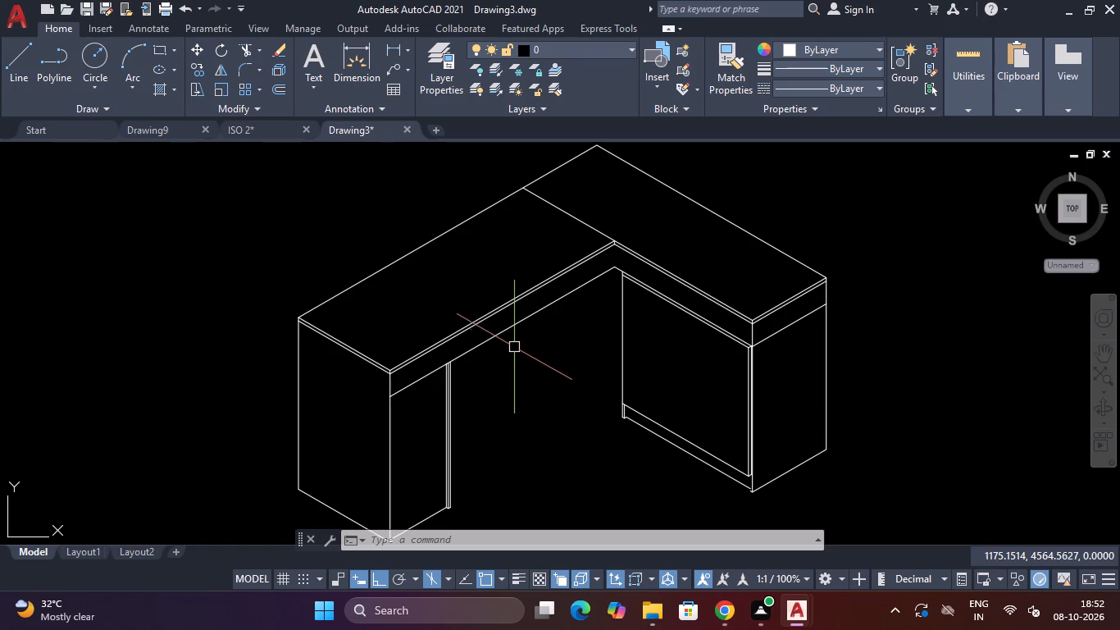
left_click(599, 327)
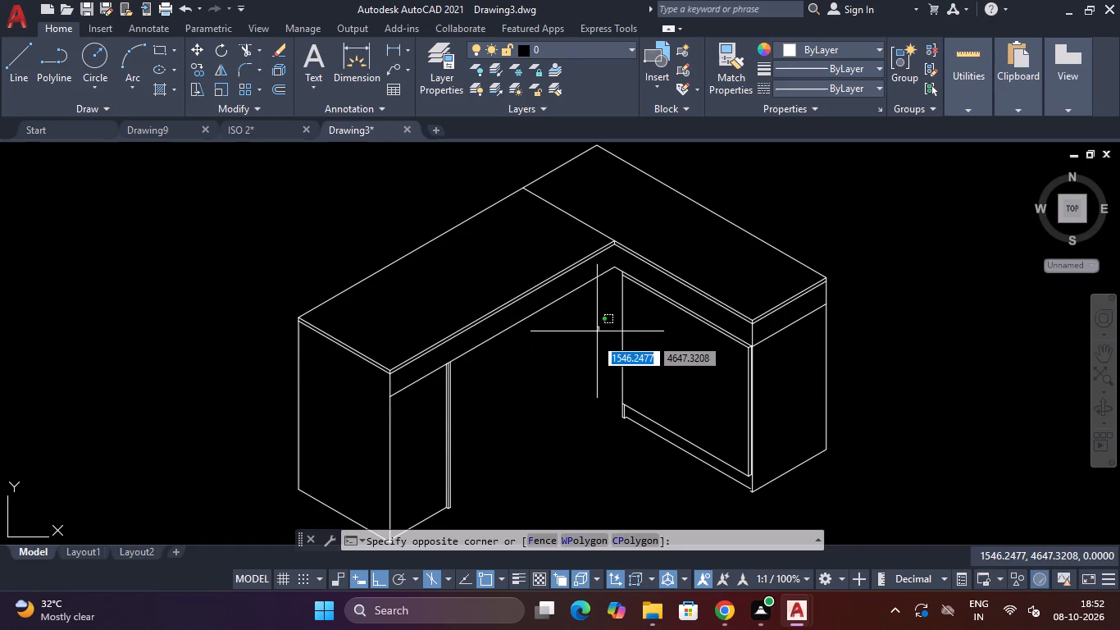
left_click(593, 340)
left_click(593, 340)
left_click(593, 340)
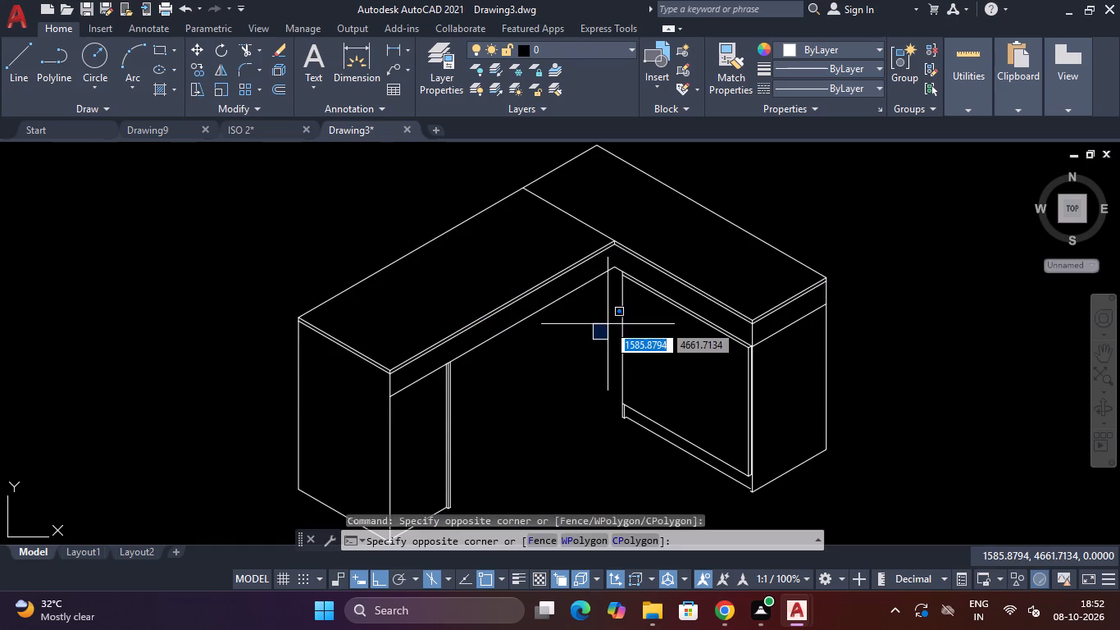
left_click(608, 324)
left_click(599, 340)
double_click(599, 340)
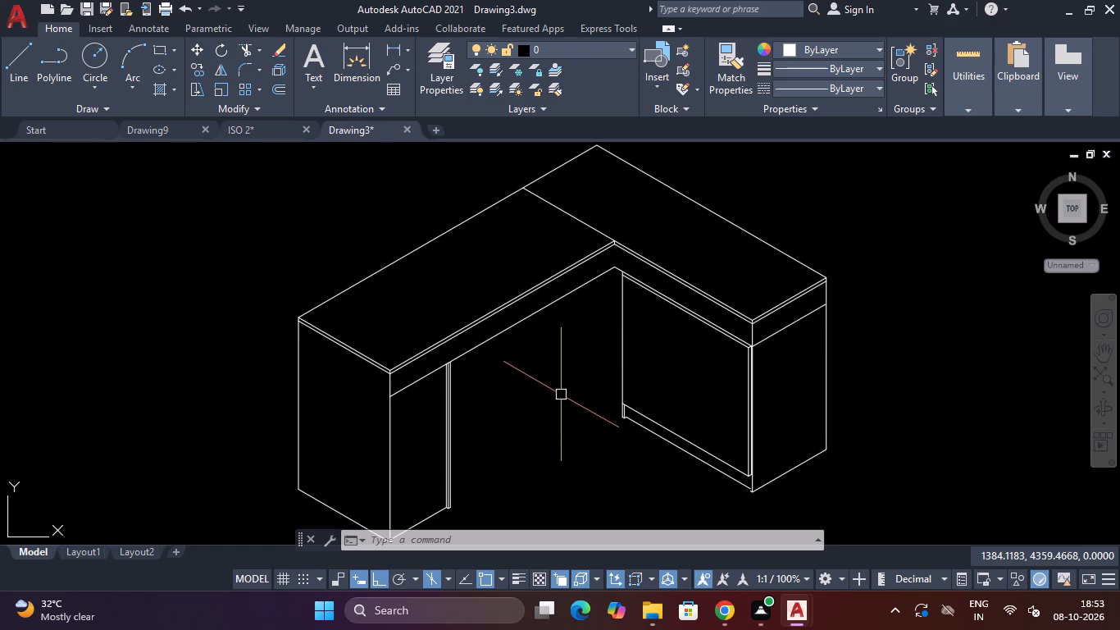
Draw a 75-high vertical line from the left leg's bottom front corner, continuing at 30° past the leg's inner panel.
scroll(561, 395, "down", 1)
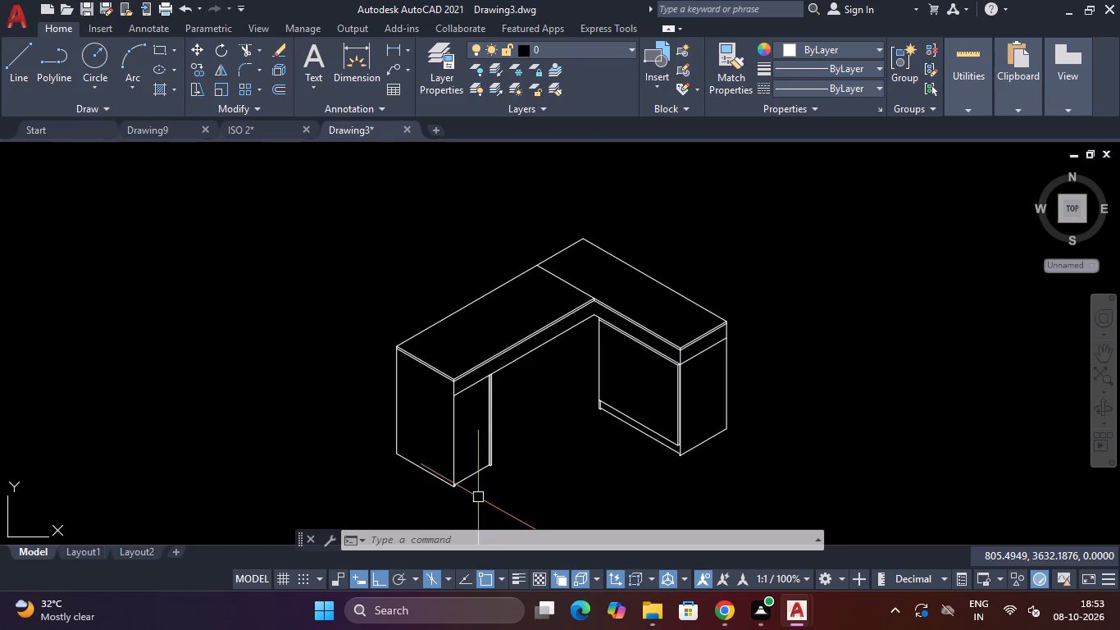
scroll(471, 504, "up", 3)
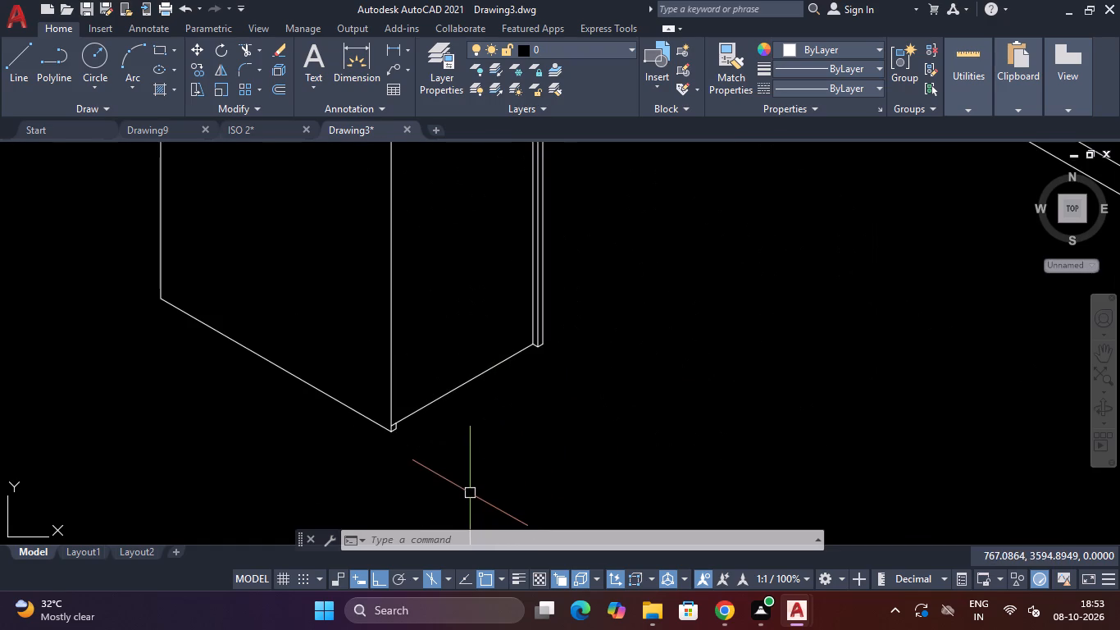
scroll(389, 453, "up", 2)
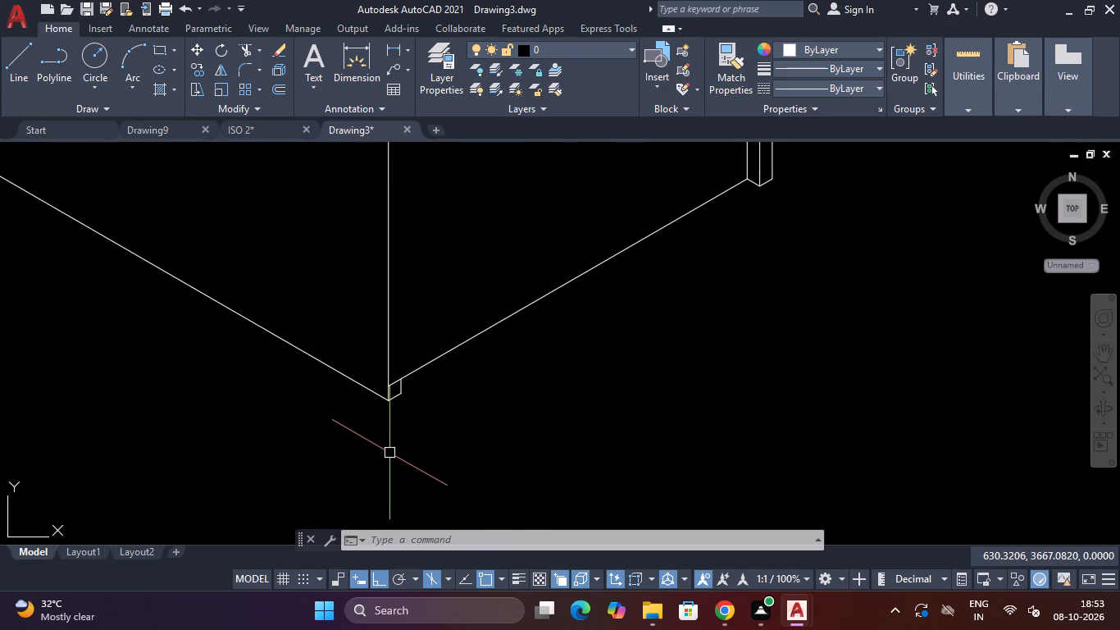
type("L")
key("space")
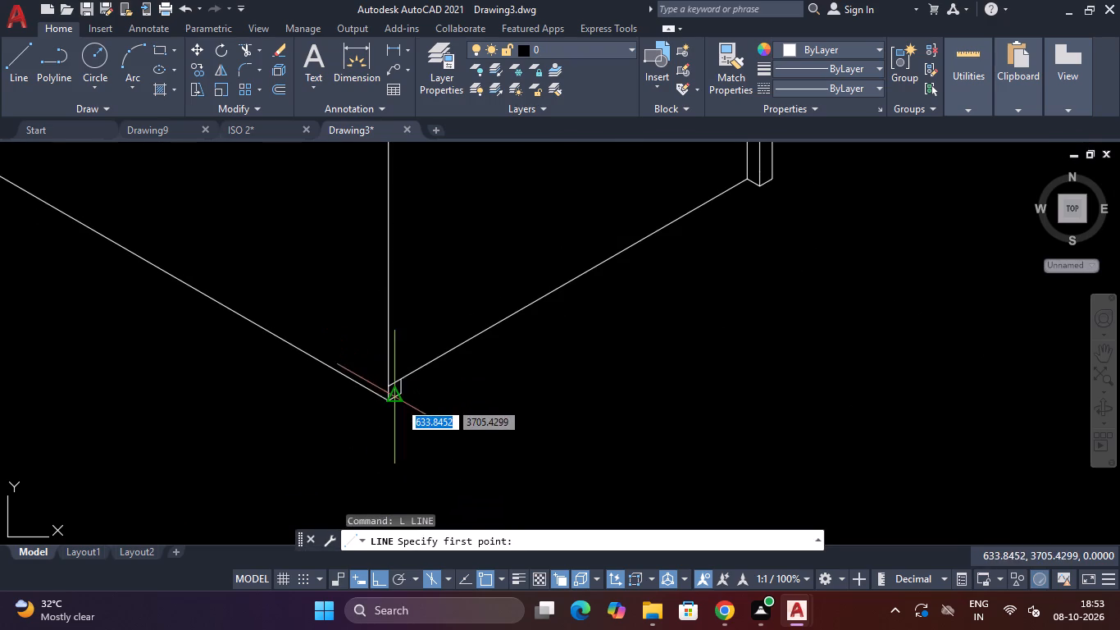
left_click(387, 402)
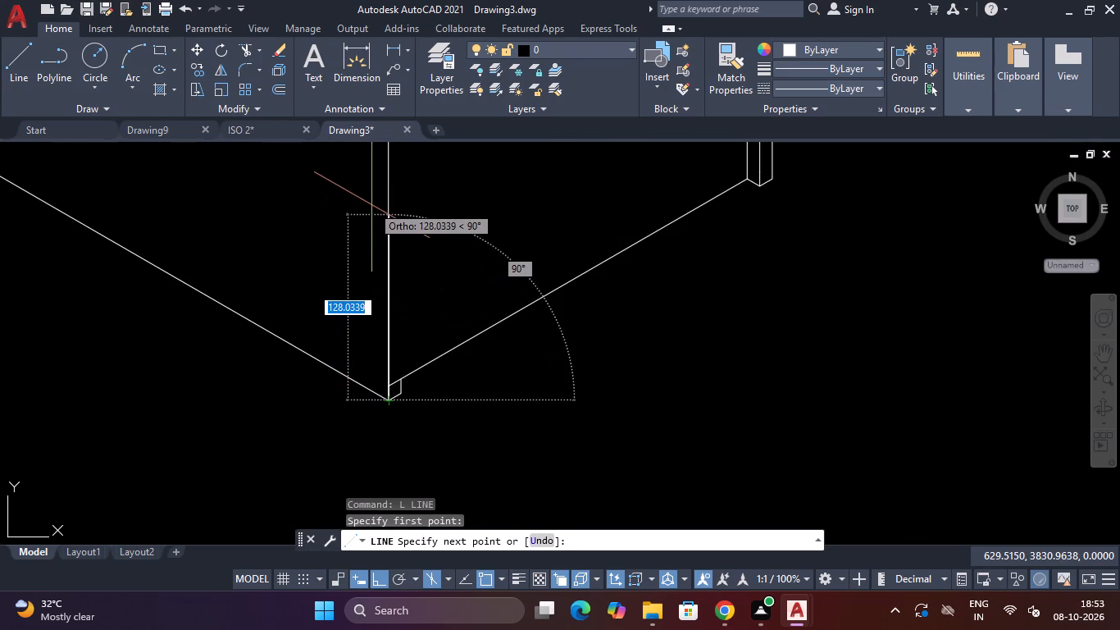
type("75")
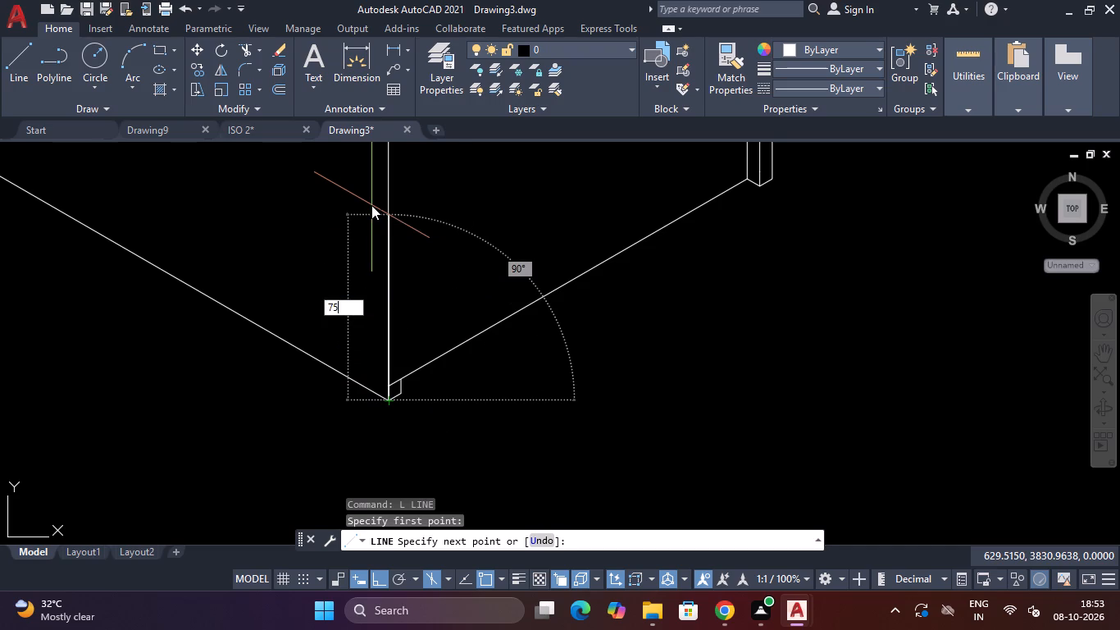
key("Return")
scroll(676, 180, "down", 4)
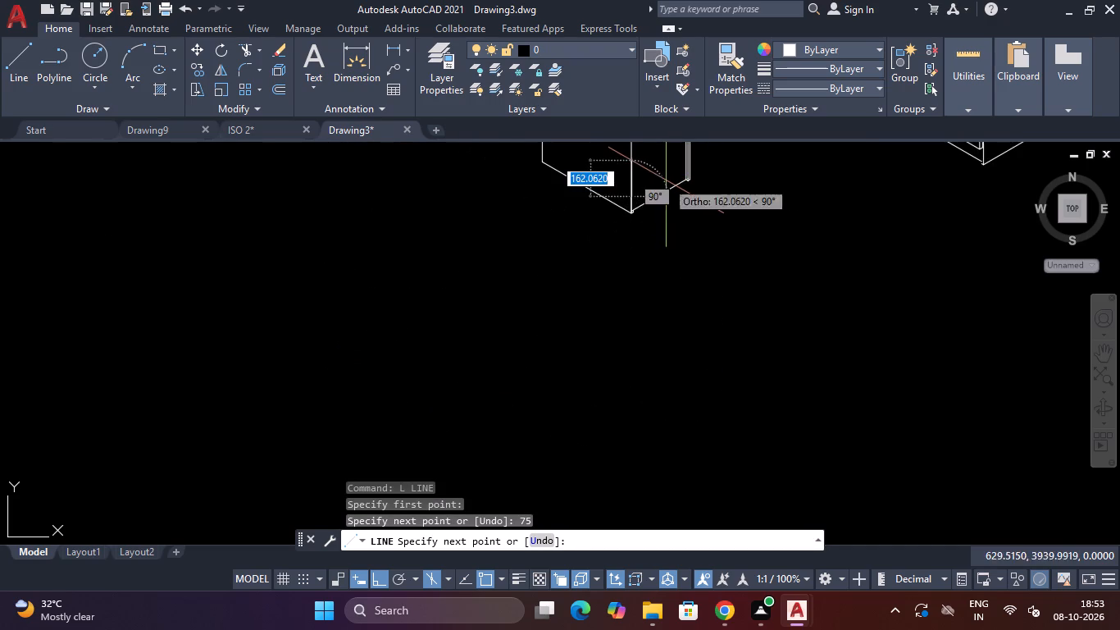
scroll(666, 180, "down", 1)
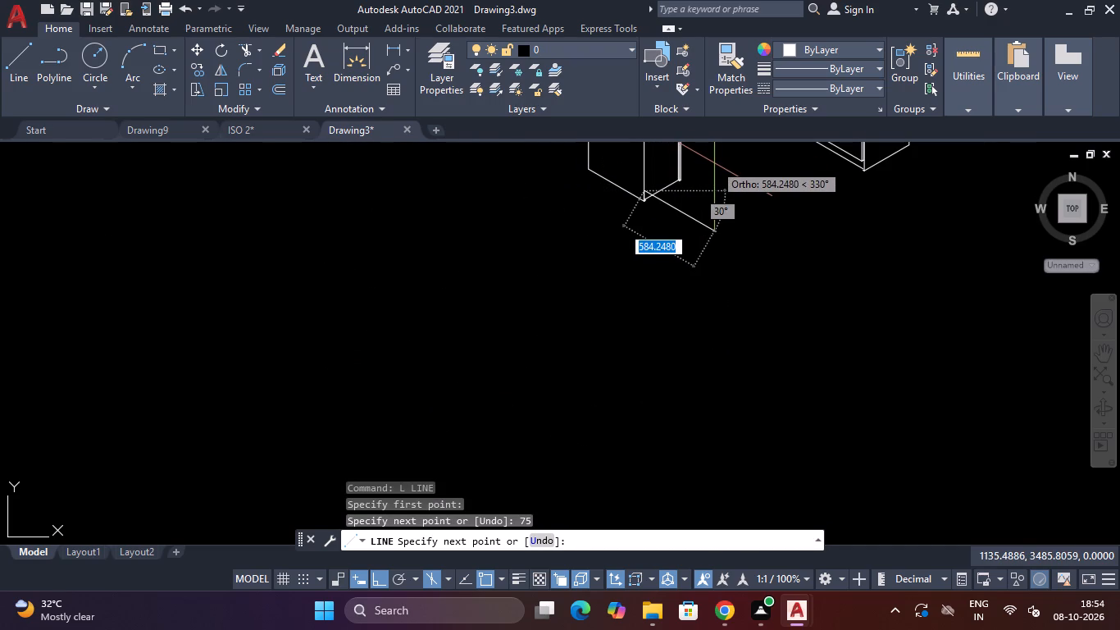
key("F5")
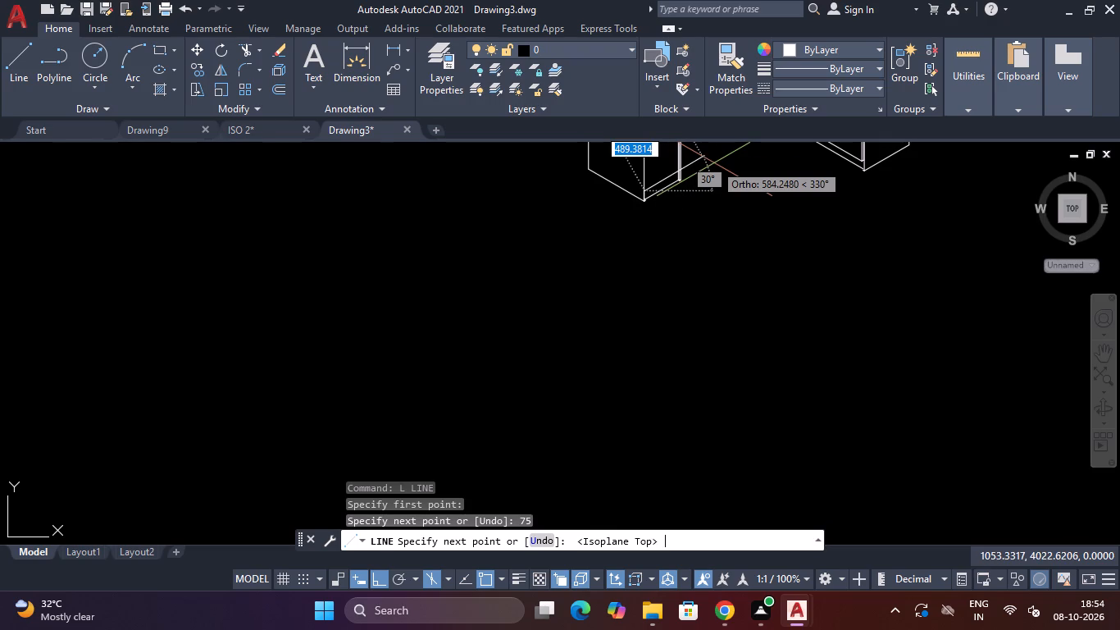
left_click(737, 143)
key("Escape")
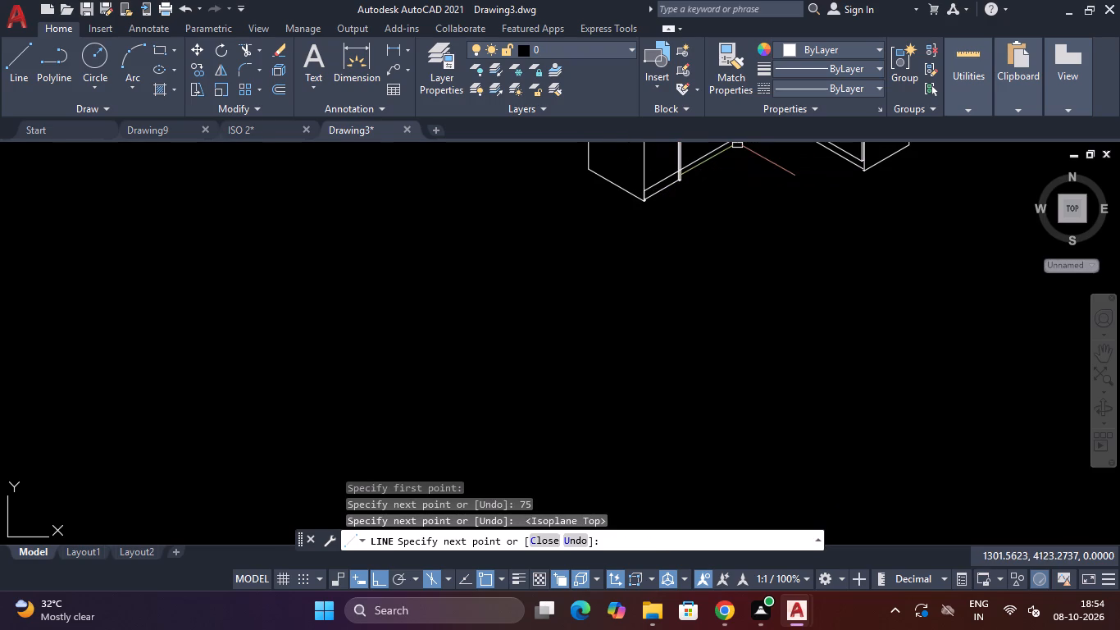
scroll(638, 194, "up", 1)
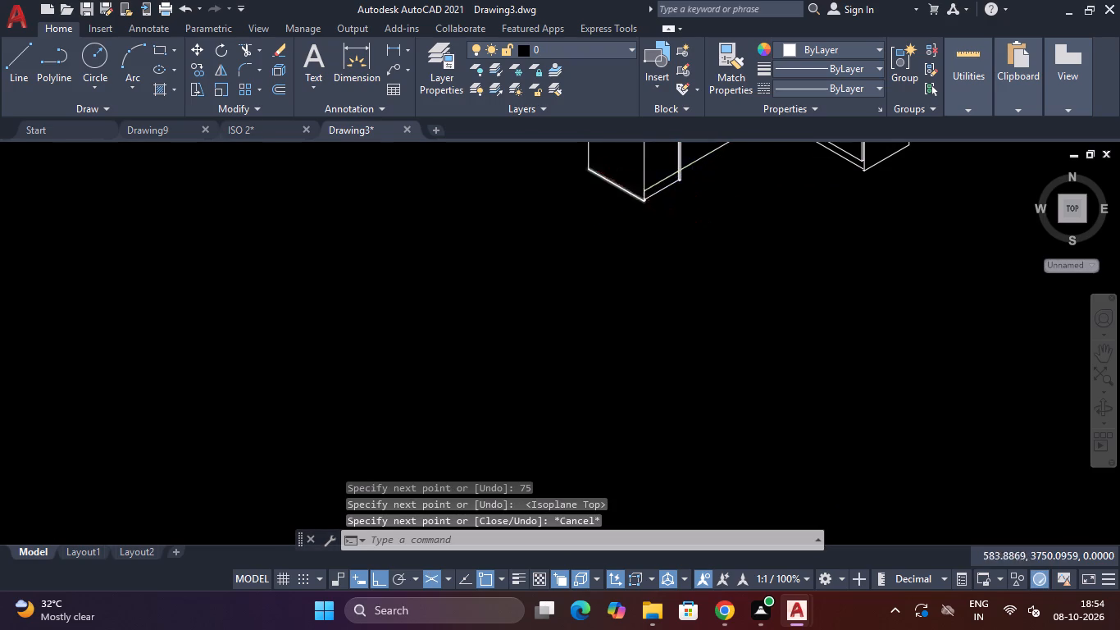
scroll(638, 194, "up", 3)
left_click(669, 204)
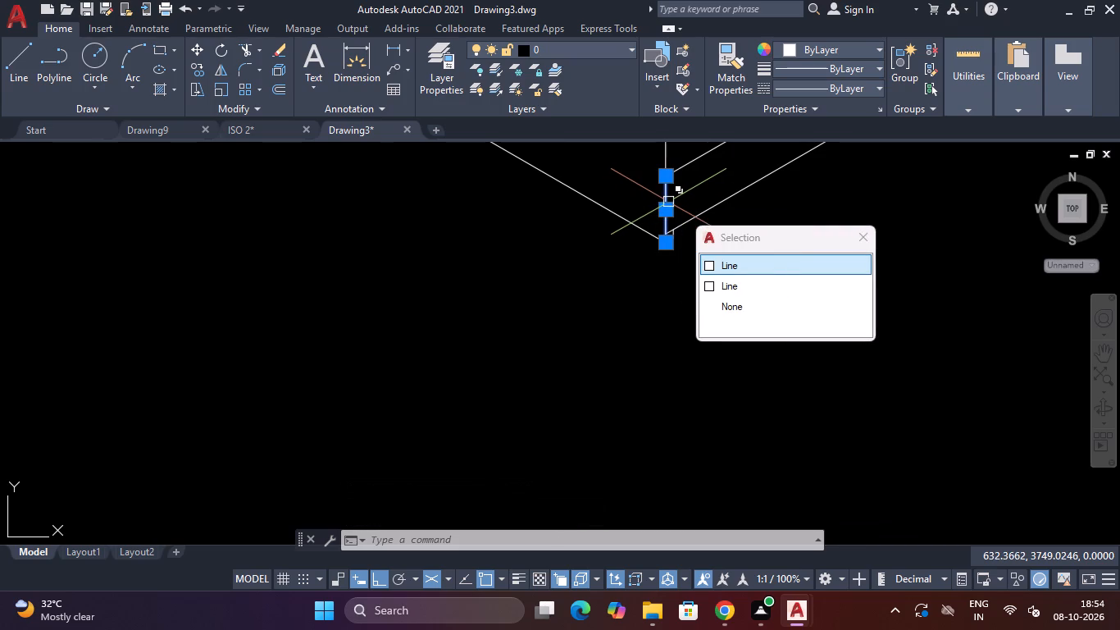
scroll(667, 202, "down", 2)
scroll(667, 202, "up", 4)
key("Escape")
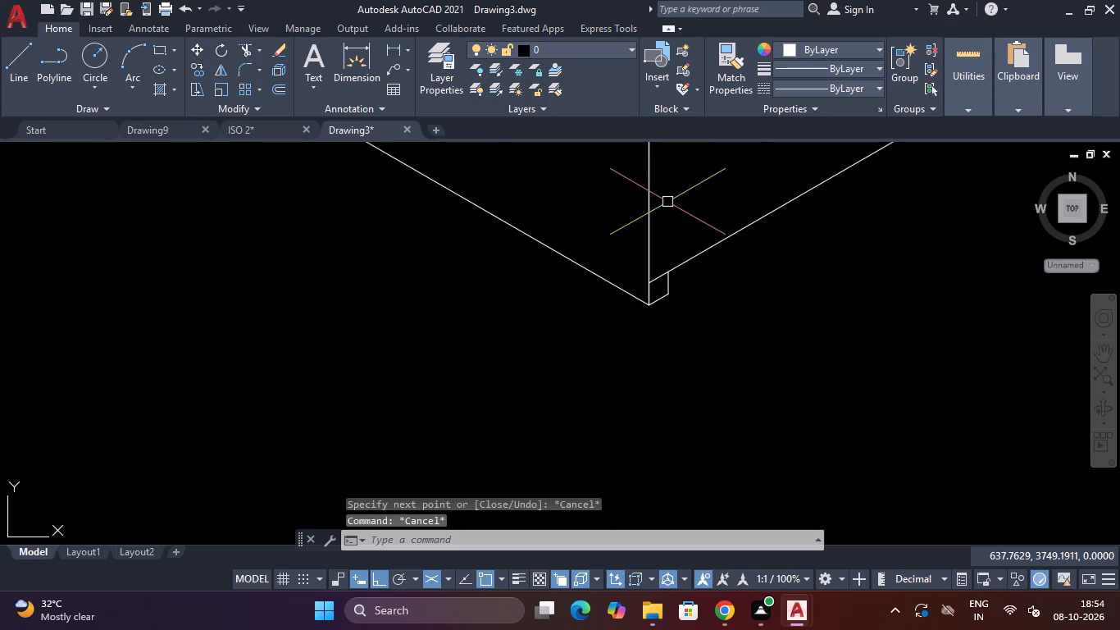
Draw a vertical line from the inner end of the left leg's bottom corner thickness up past the apron's lower edge.
scroll(668, 200, "down", 3)
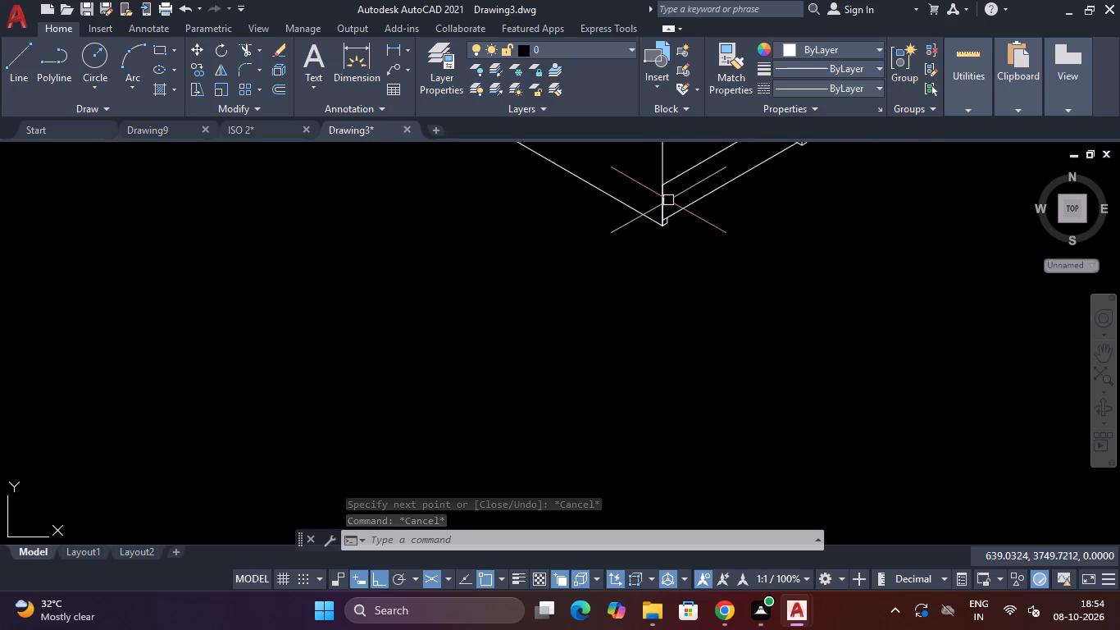
scroll(685, 186, "down", 3)
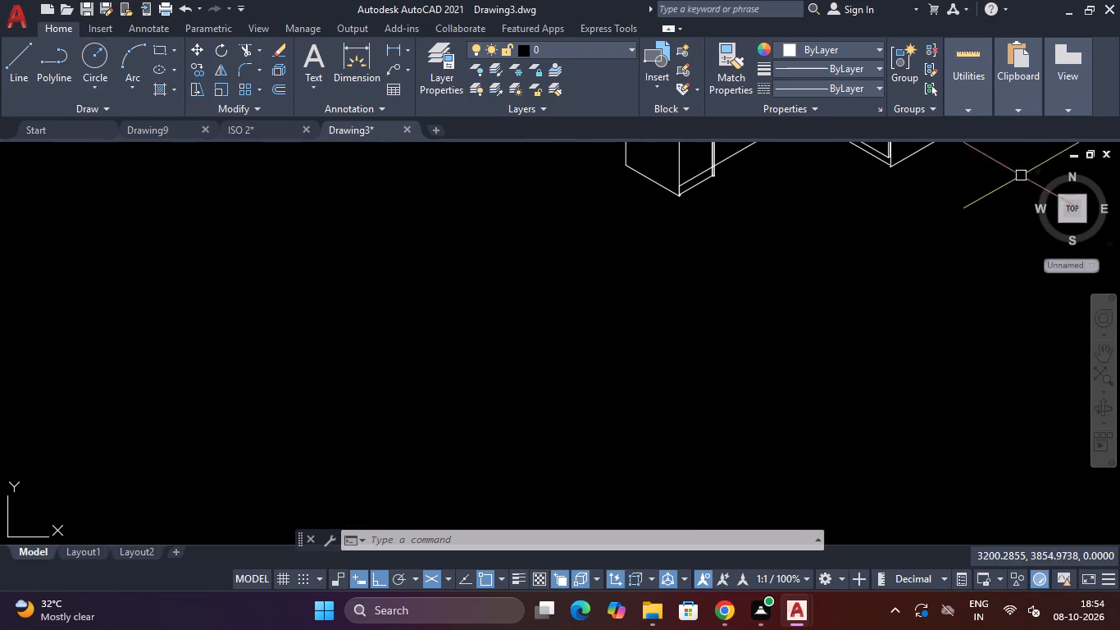
type("P")
key("space")
left_click_drag(733, 246, 713, 331)
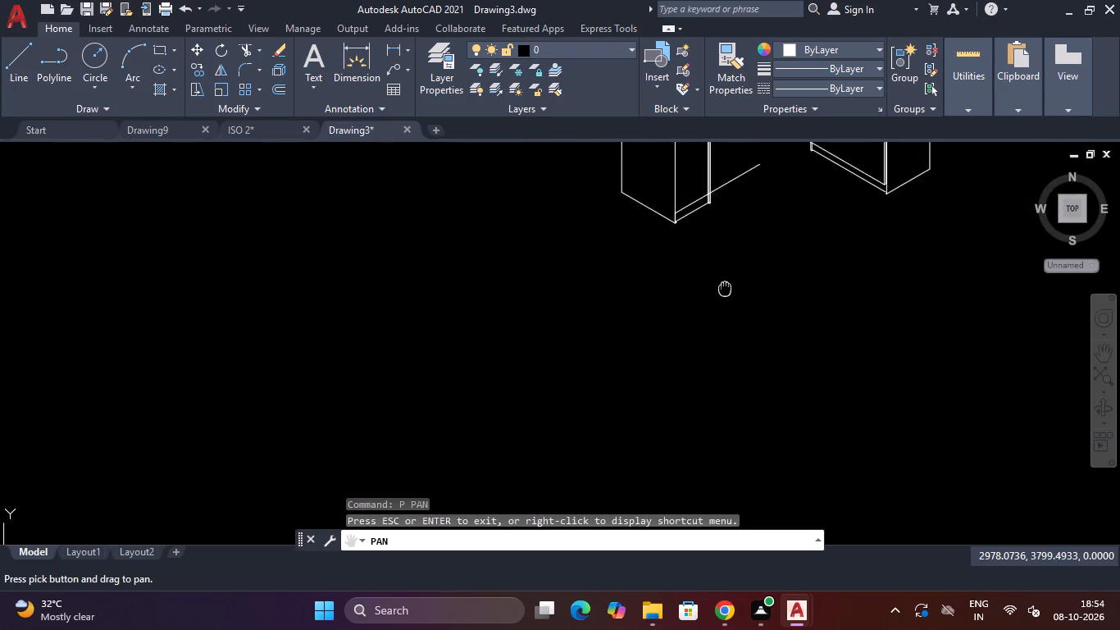
left_click_drag(713, 331, 677, 367)
scroll(644, 316, "up", 1)
key("Escape")
scroll(617, 305, "up", 3)
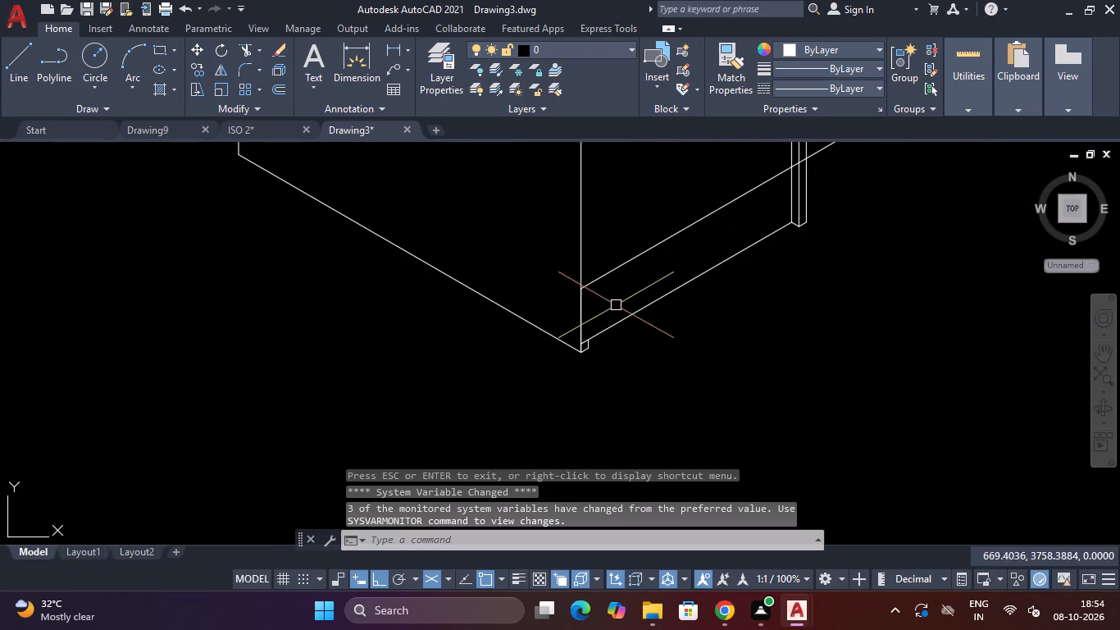
type("L")
key("space")
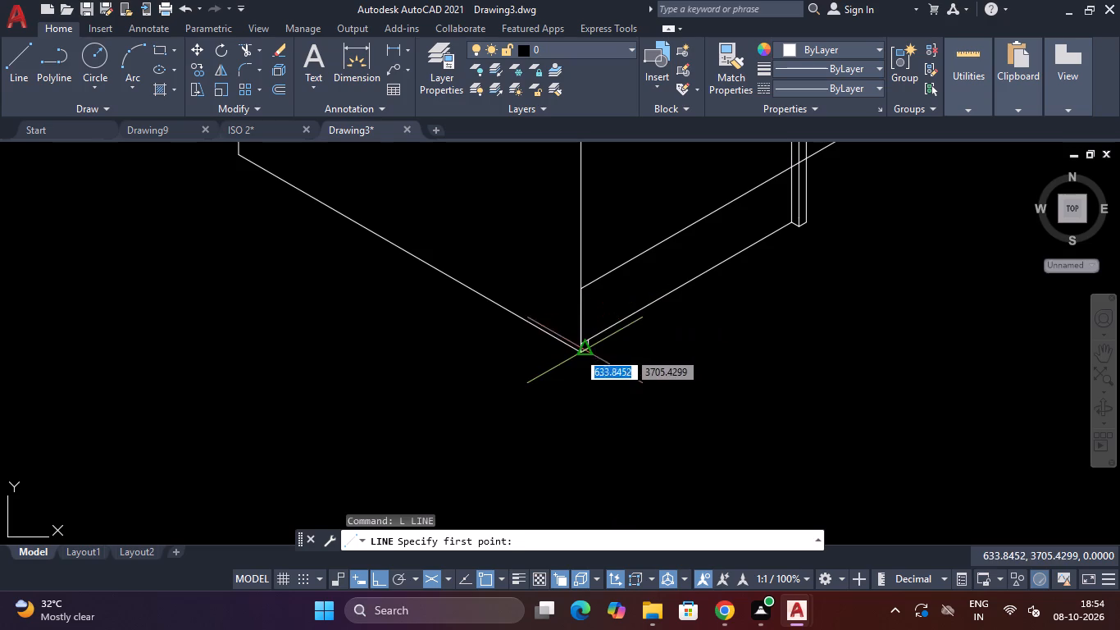
left_click(585, 337)
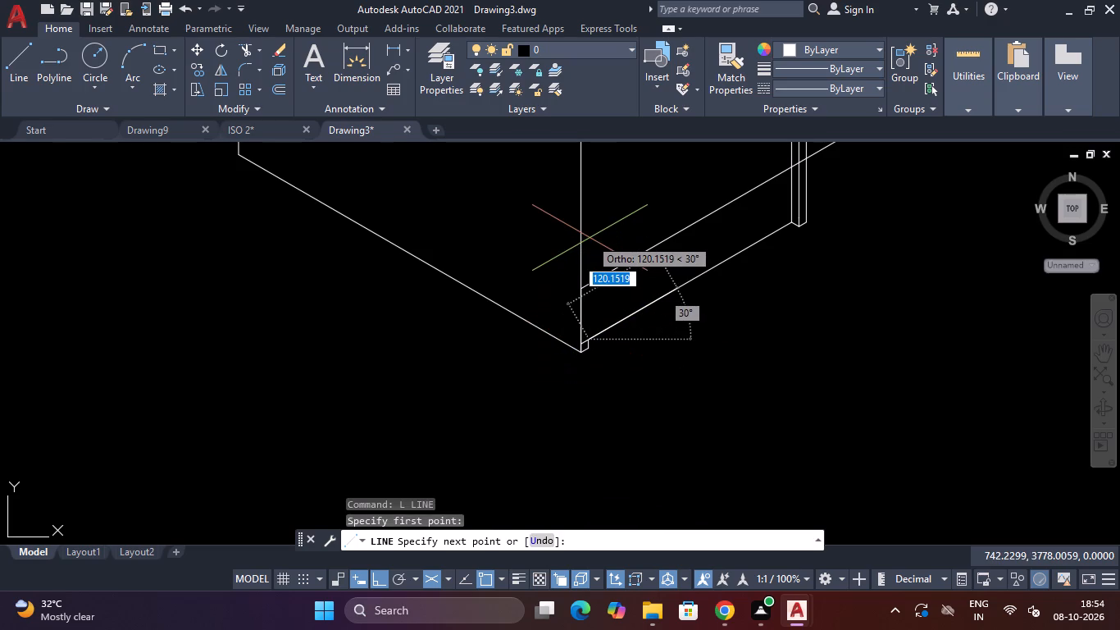
key("F5")
scroll(593, 221, "down", 5)
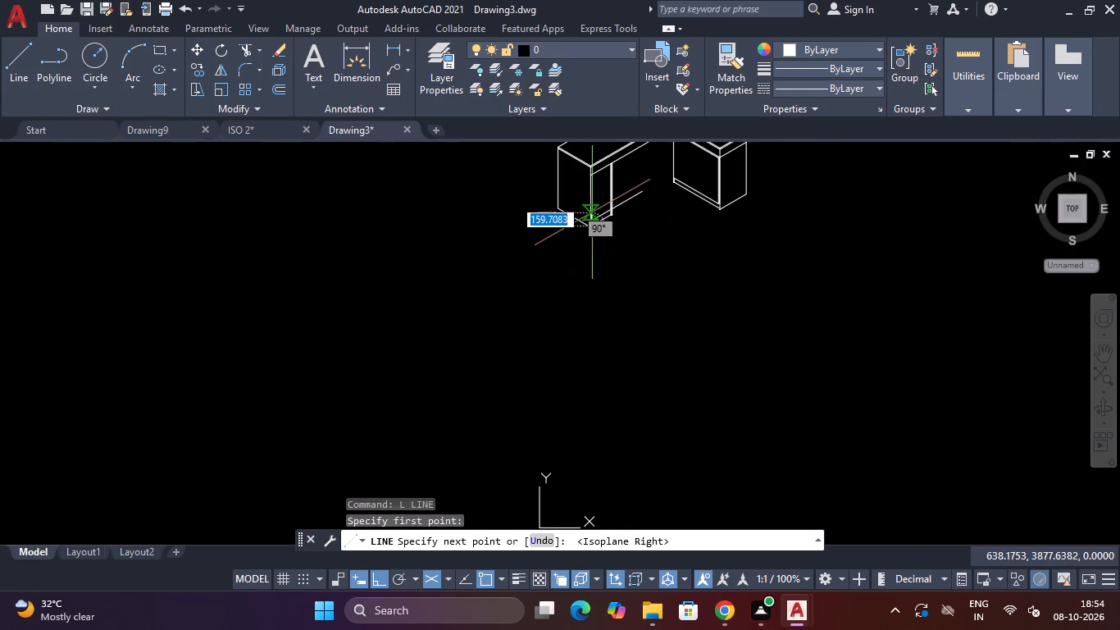
scroll(579, 157, "up", 3)
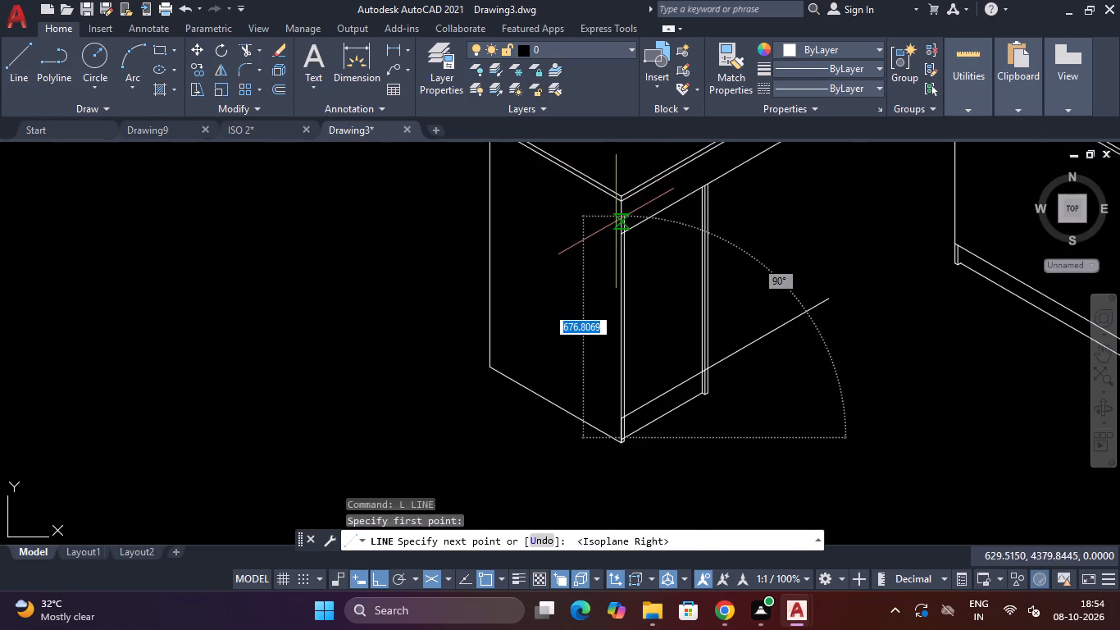
scroll(616, 221, "up", 3)
left_click(654, 199)
key("Escape")
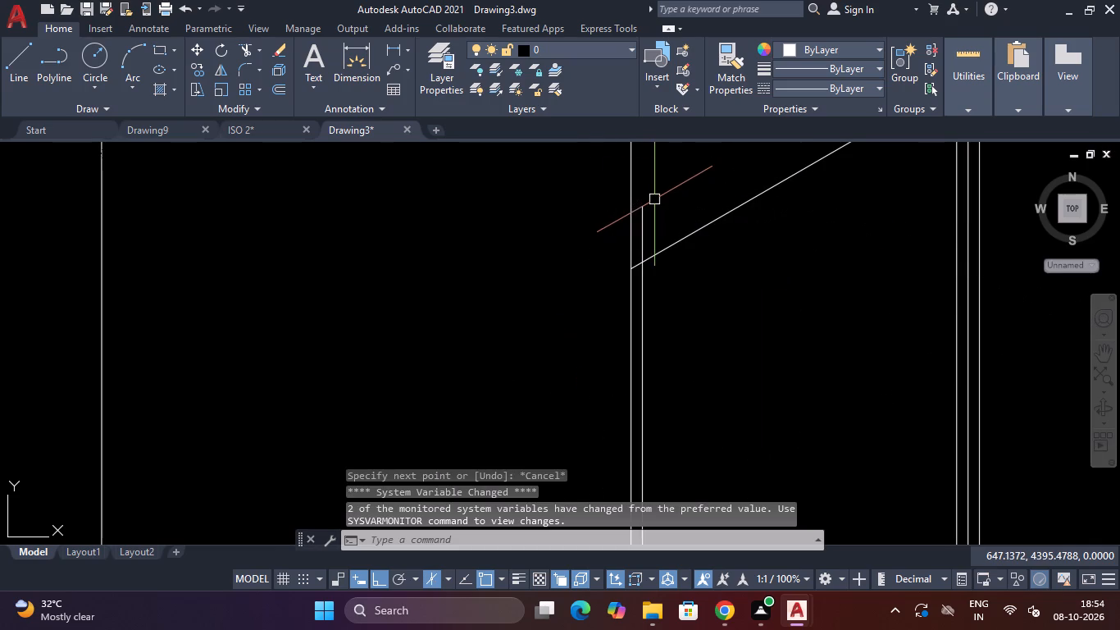
Trim the new vertical line above the apron's lower edge and the 30° line beyond the leg's inner panel edge.
type("TR")
key("Return")
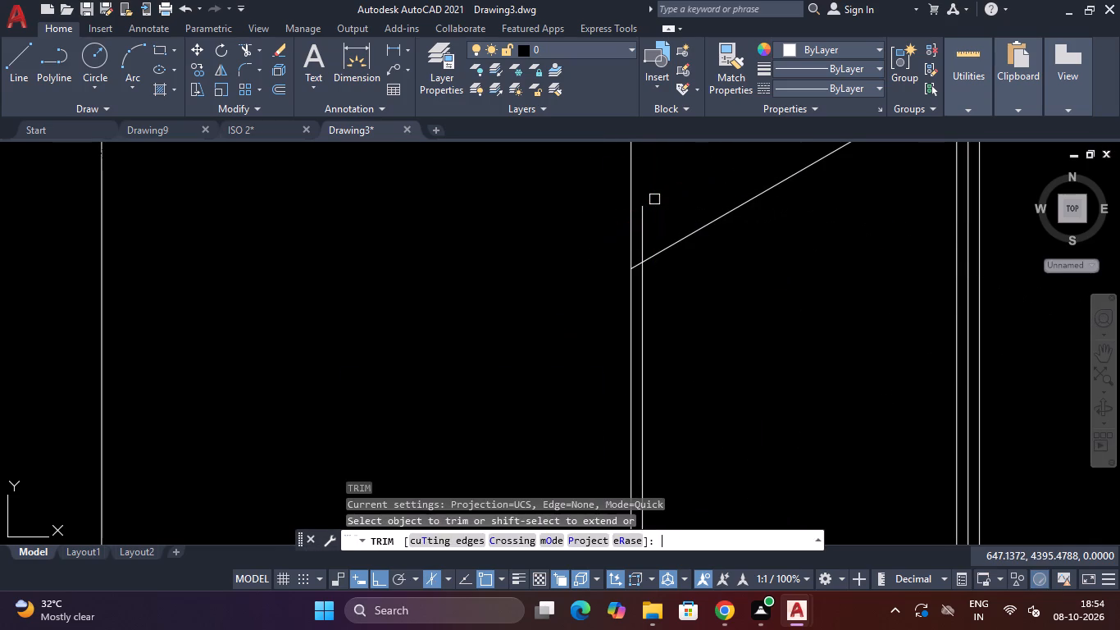
left_click(644, 233)
scroll(658, 253, "down", 4)
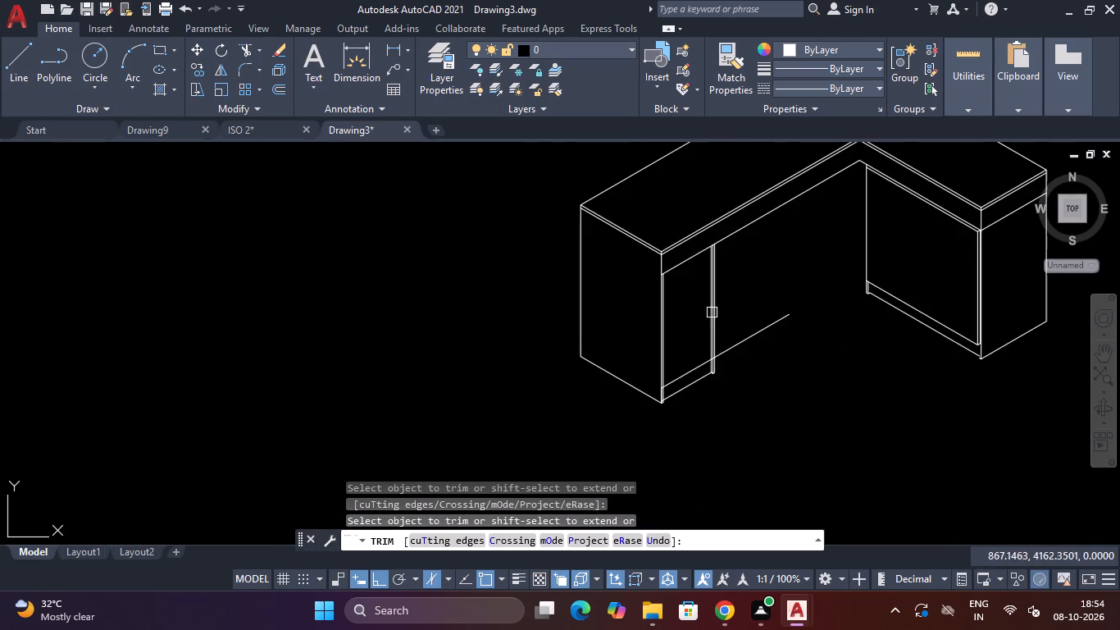
scroll(693, 372, "up", 3)
left_click_drag(816, 244, 817, 252)
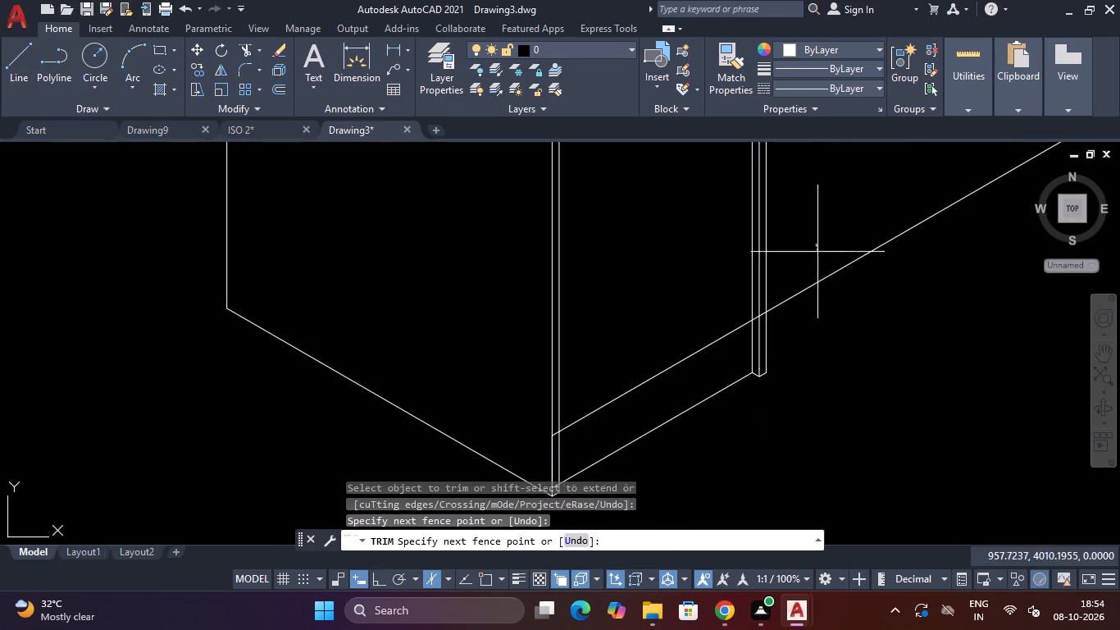
left_click(850, 308)
scroll(759, 330, "up", 4)
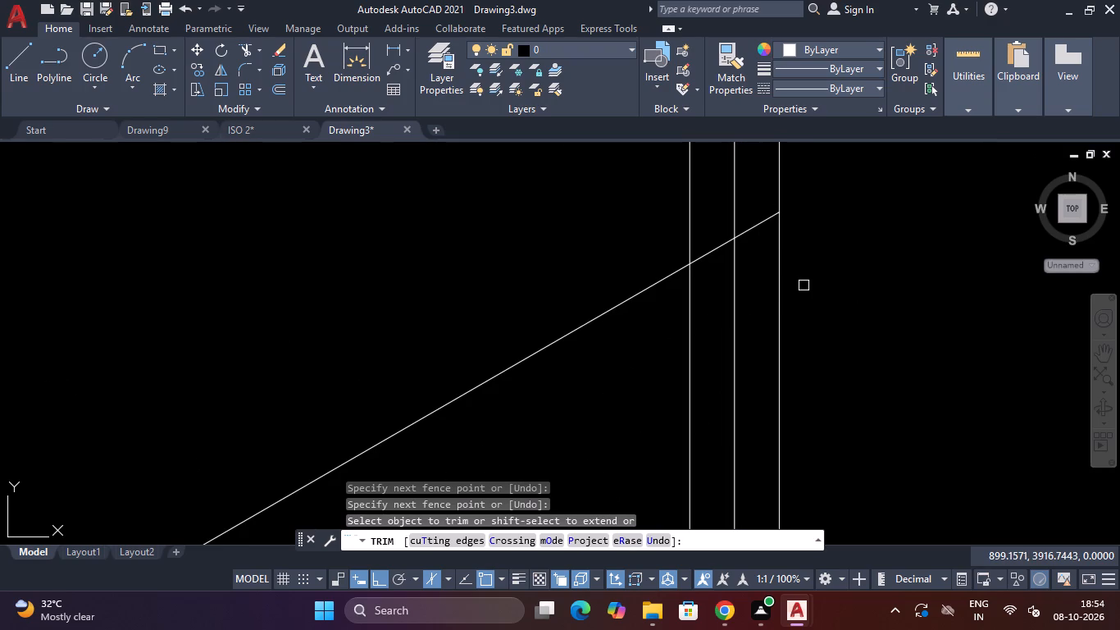
scroll(804, 285, "down", 2)
scroll(672, 384, "down", 3)
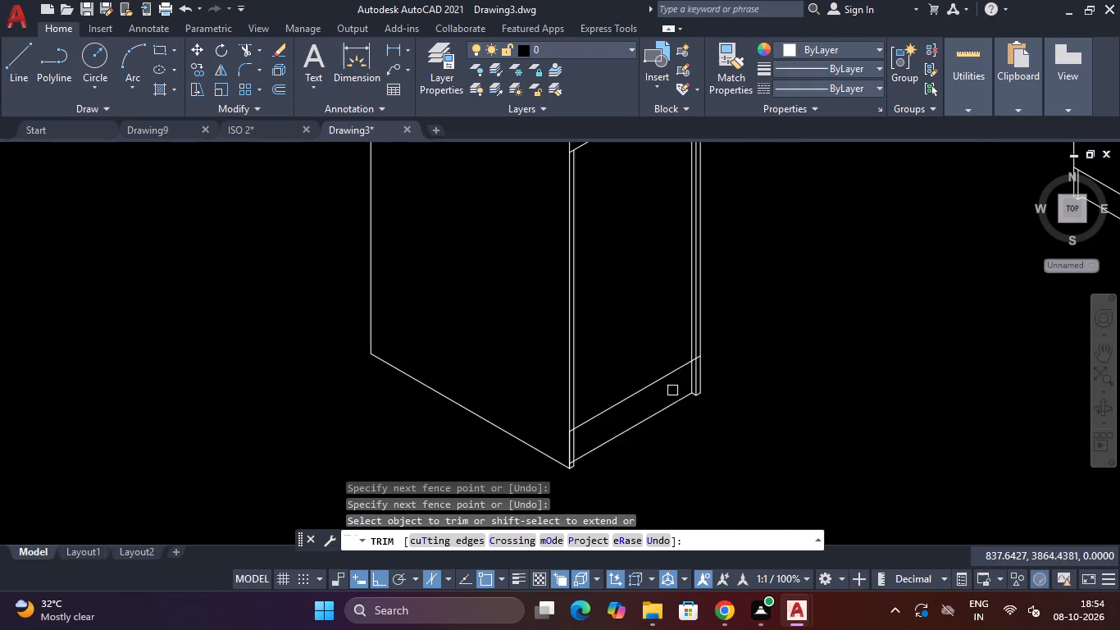
key("Escape")
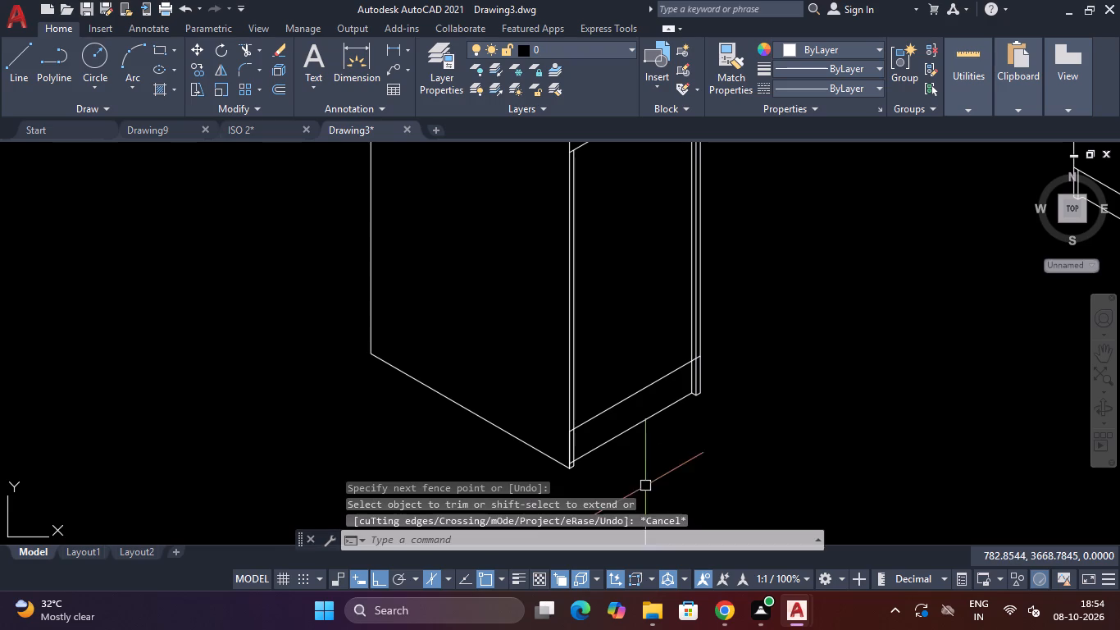
Delete the 75-long construction line overlapping the left leg's front vertical edge.
scroll(549, 458, "up", 4)
left_click(656, 418)
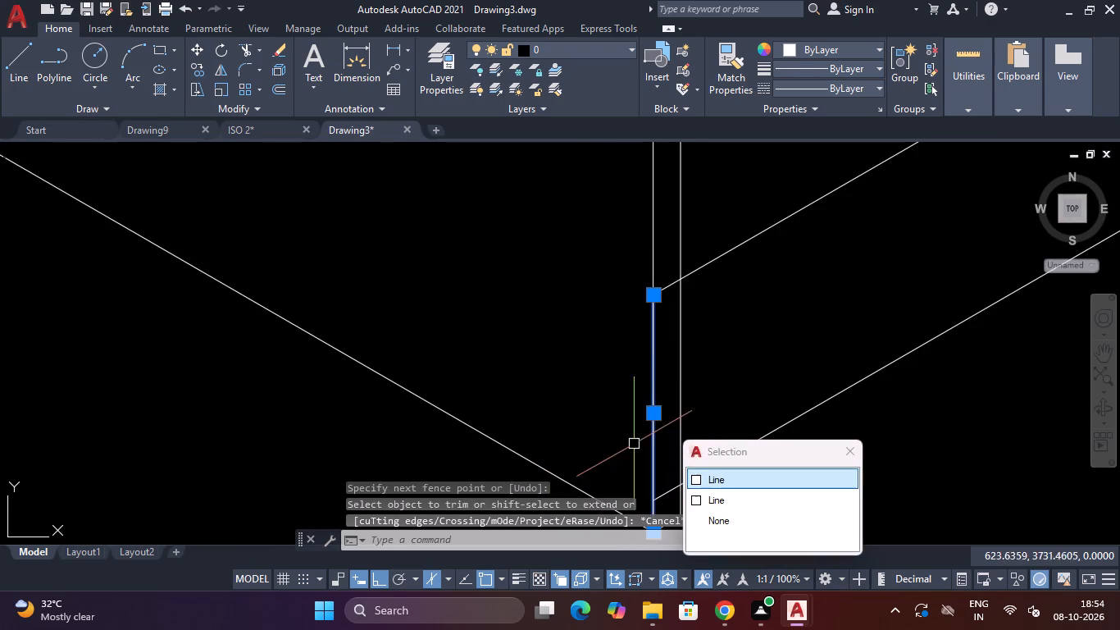
key("Delete")
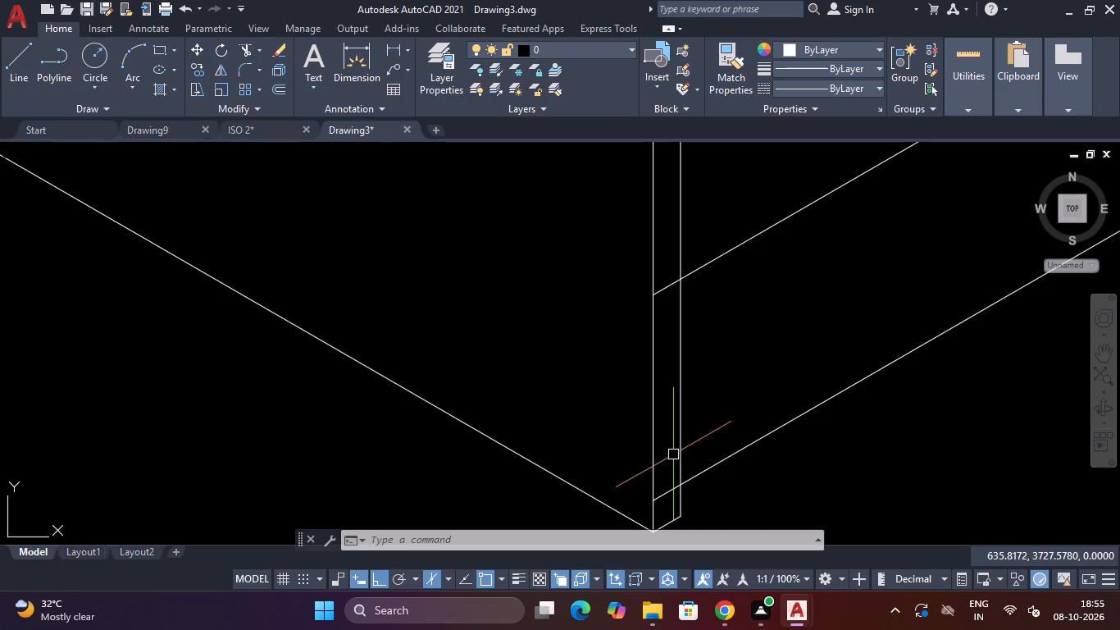
Trim the short piece of the left leg's bottom 30° line inside the front panel's thickness.
scroll(734, 415, "down", 3)
scroll(778, 415, "up", 2)
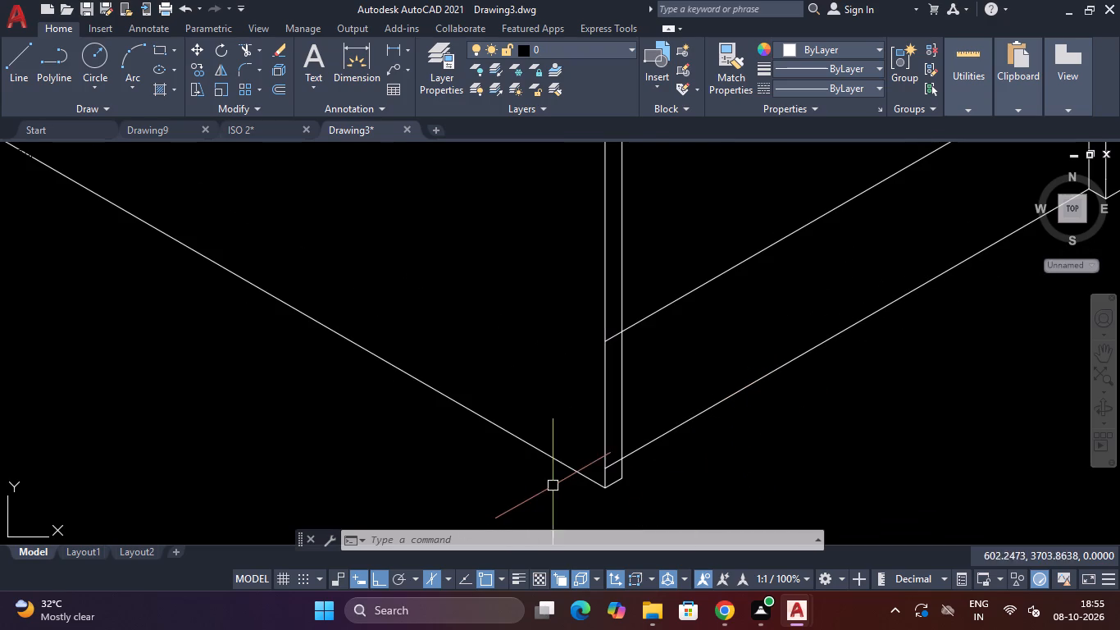
type("TR")
key("space")
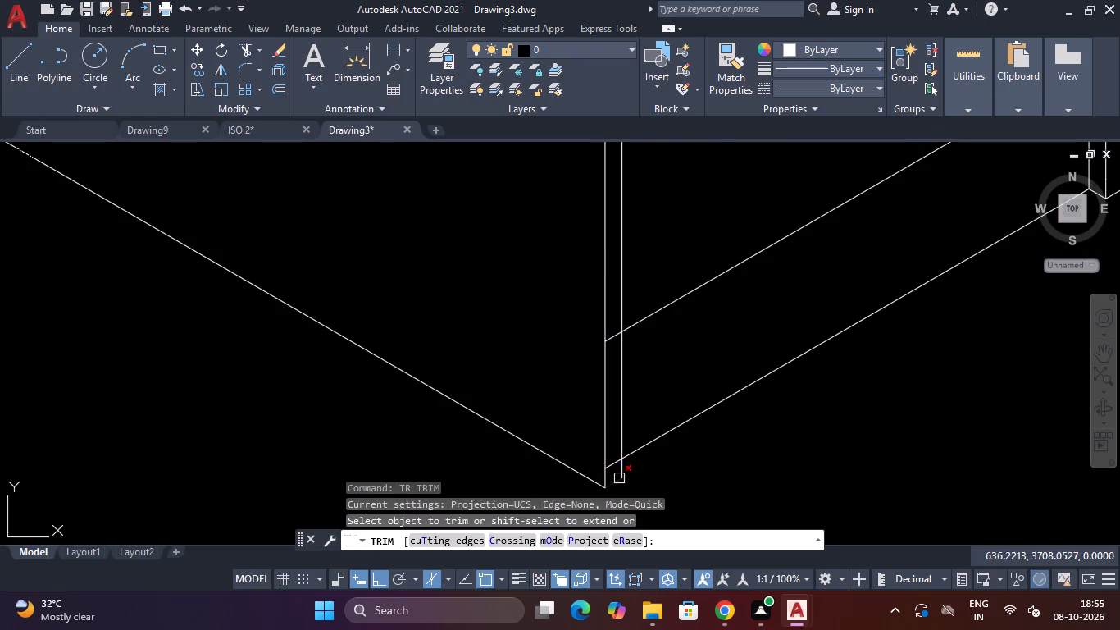
scroll(619, 472, "up", 2)
left_click(594, 454)
scroll(598, 441, "down", 4)
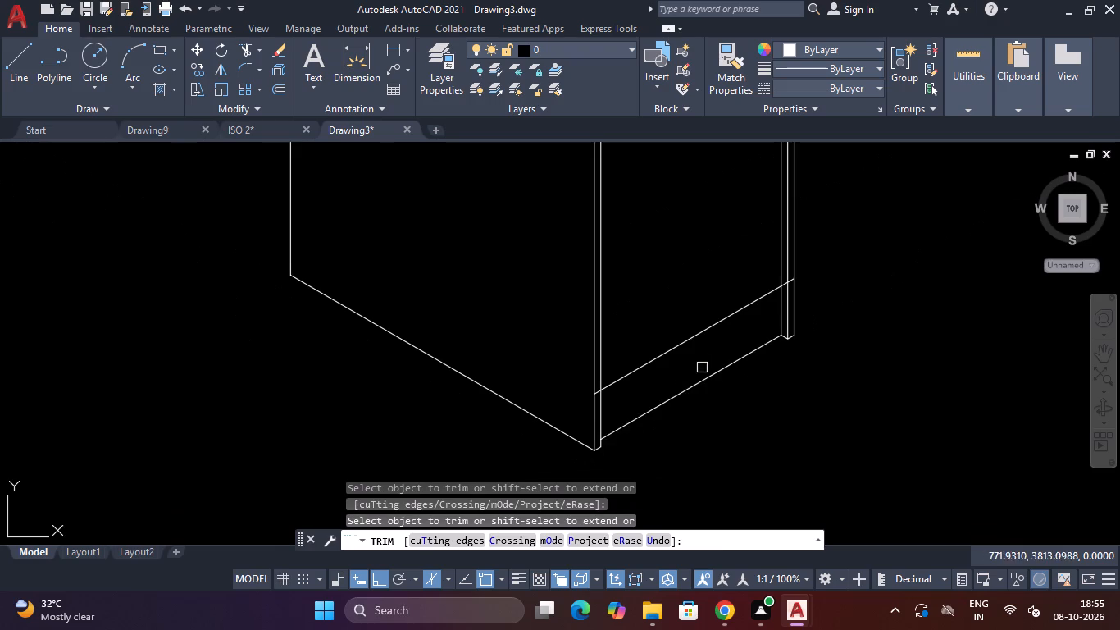
key("Escape")
key("Escape")
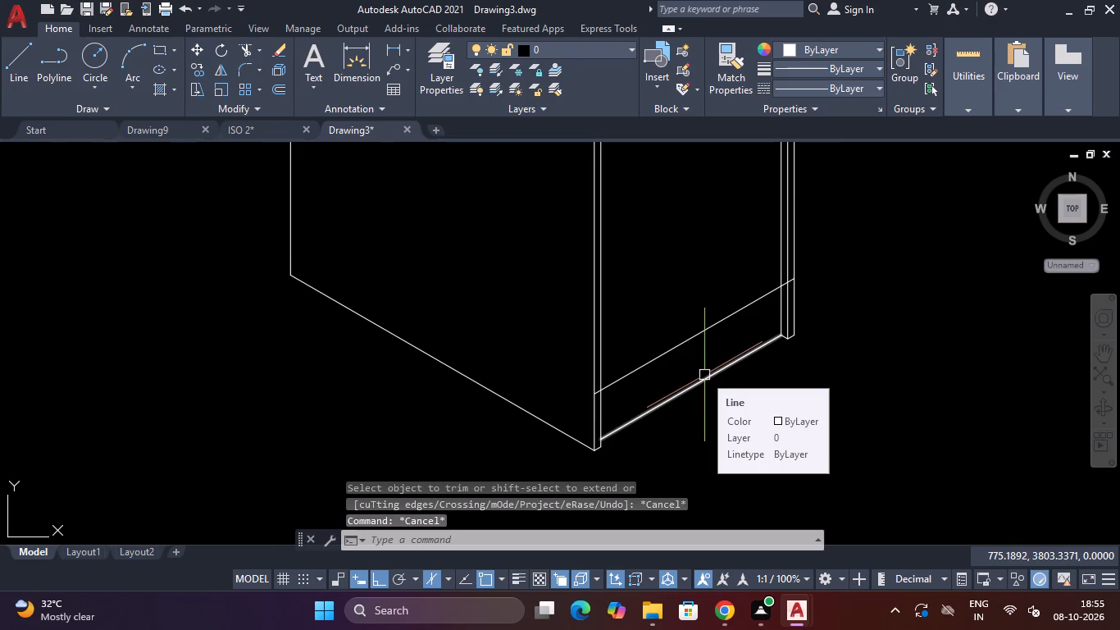
scroll(726, 281, "down", 3)
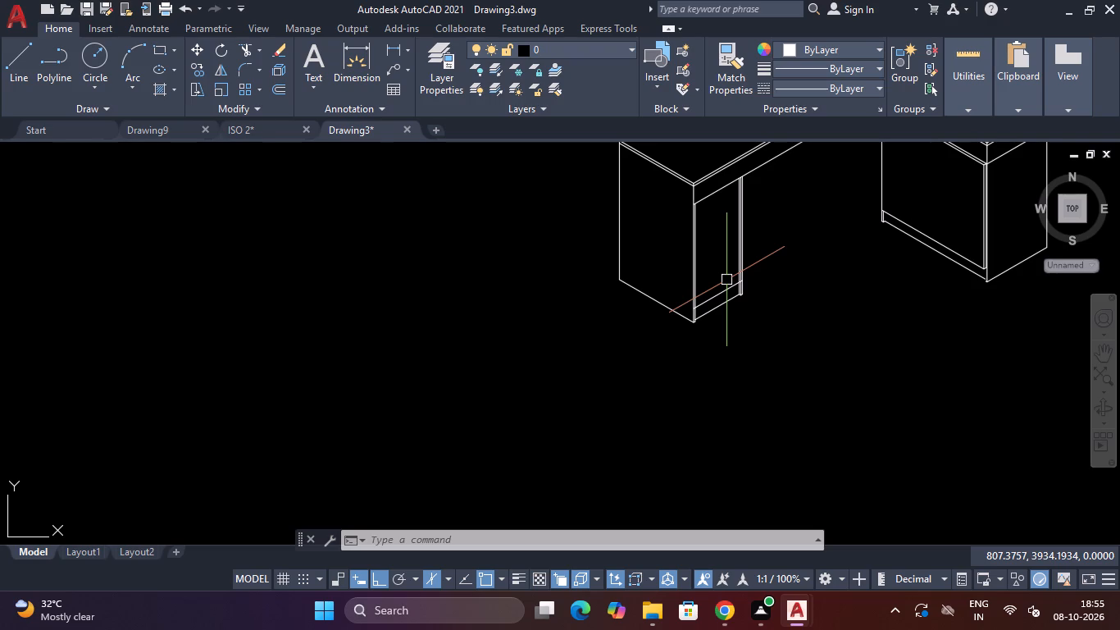
Draw a 15-long line at 330° from the upper 30° line's outer end on the left leg, continuing at 30° past the inner panel.
scroll(712, 307, "up", 2)
scroll(619, 287, "up", 4)
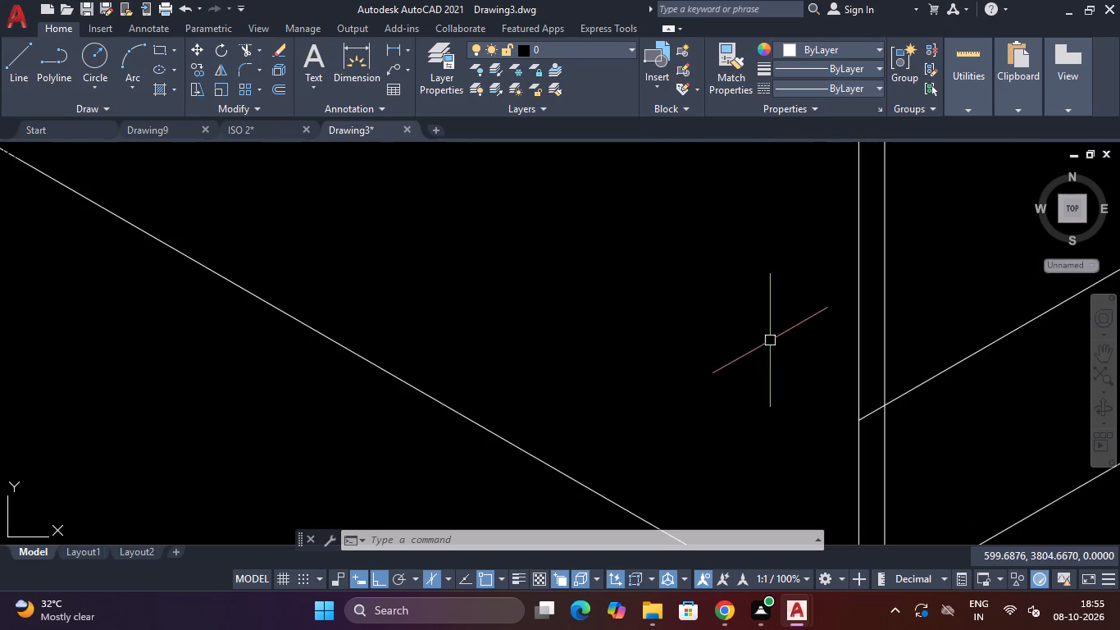
scroll(761, 338, "down", 4)
key("space")
scroll(766, 345, "up", 3)
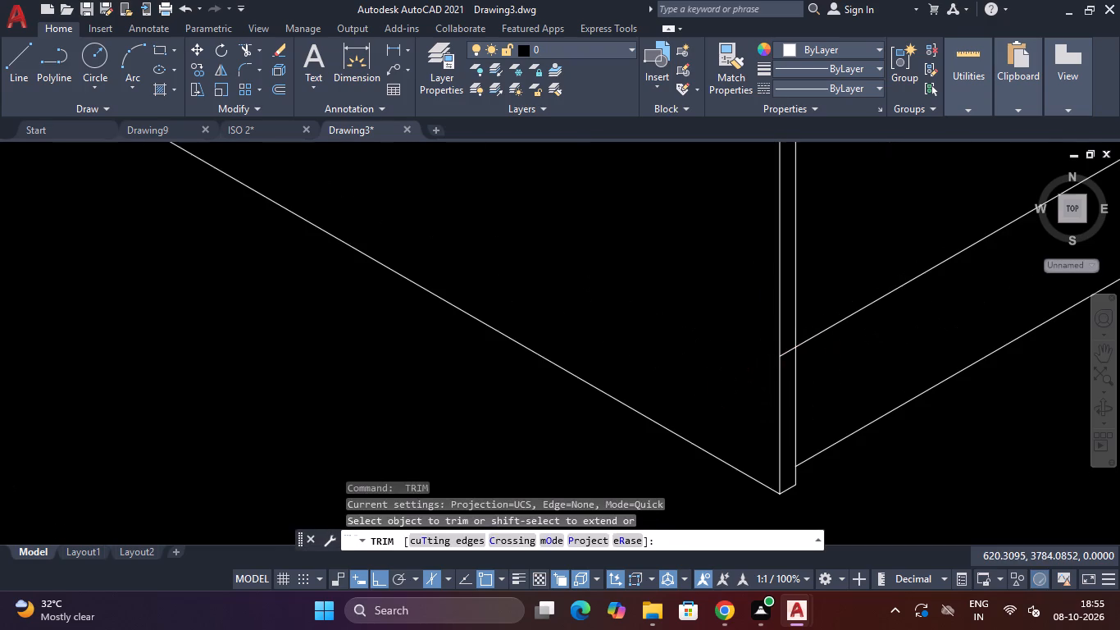
key("Escape")
type("L")
key("space")
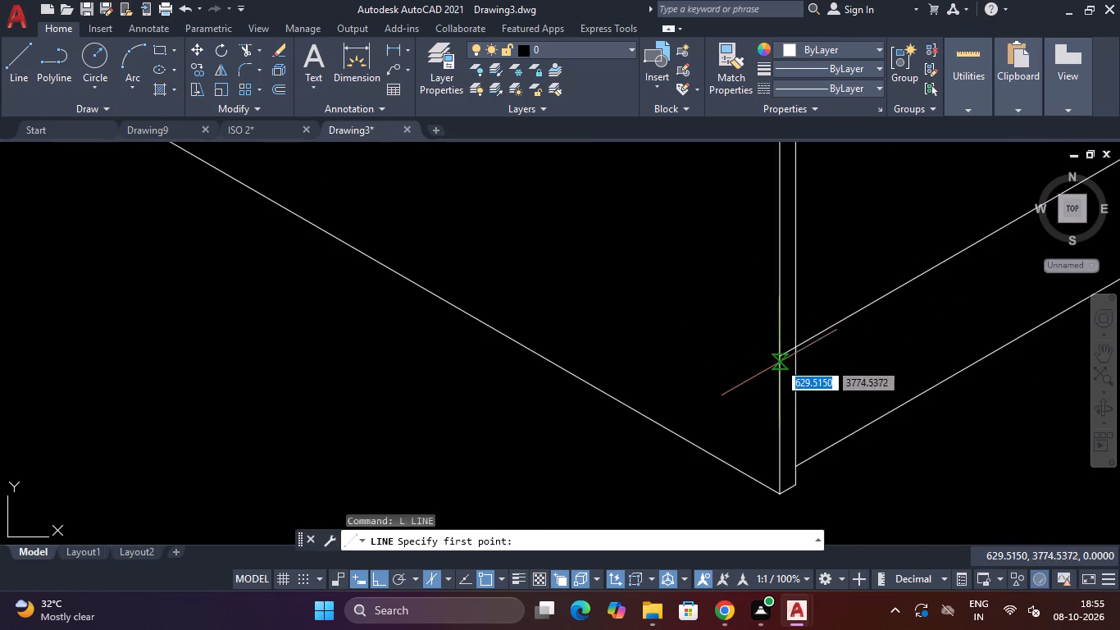
left_click(778, 359)
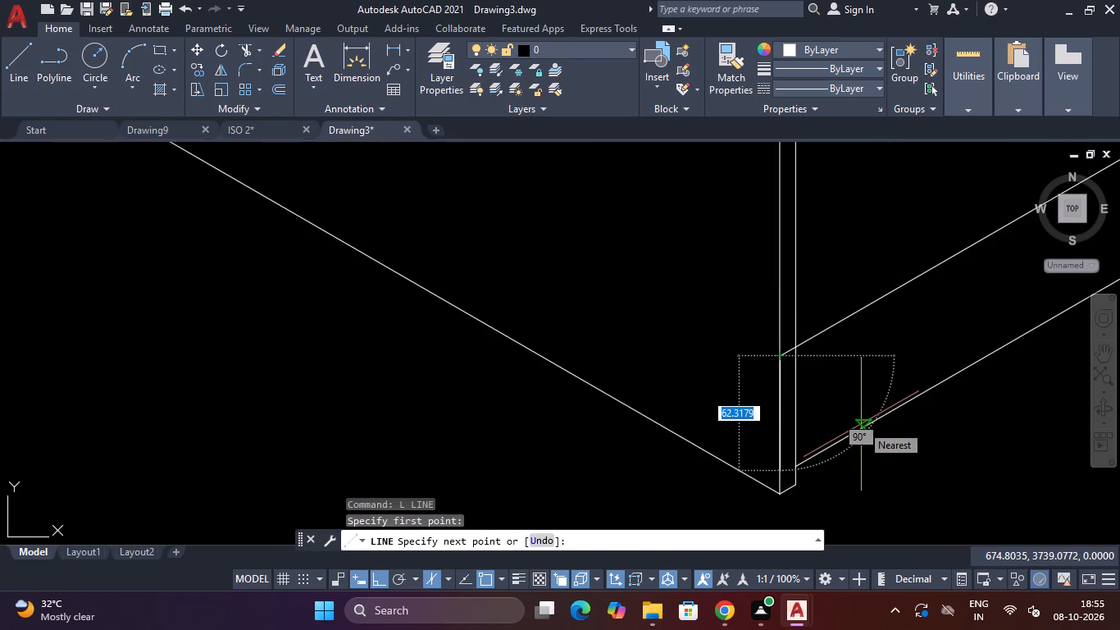
key("F5")
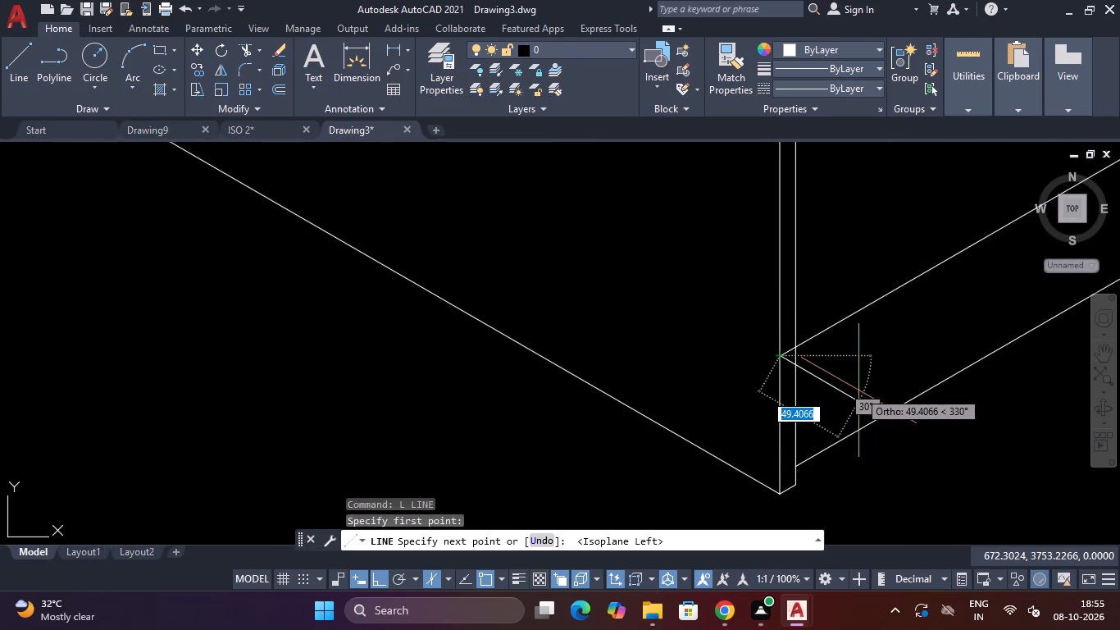
type("15")
key("Return")
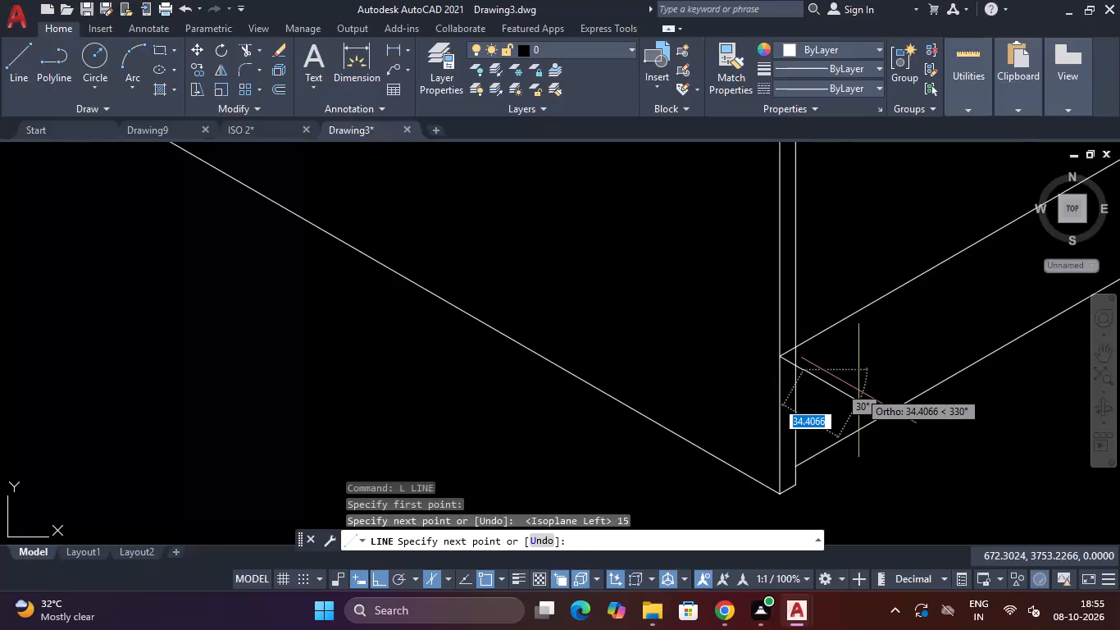
scroll(858, 388, "down", 4)
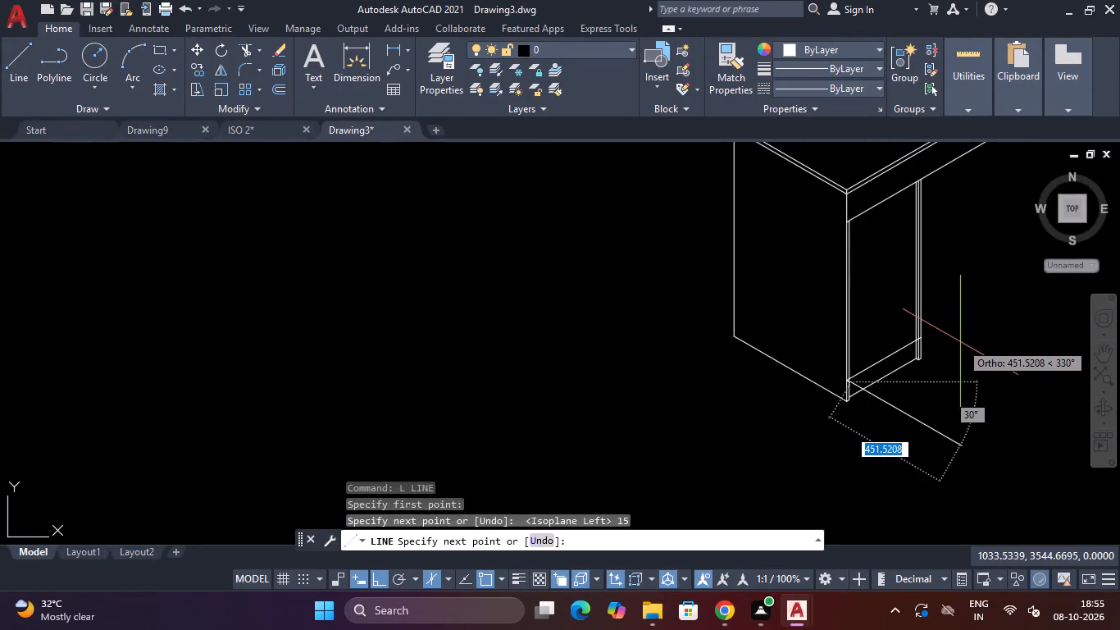
key("F5")
scroll(961, 340, "up", 2)
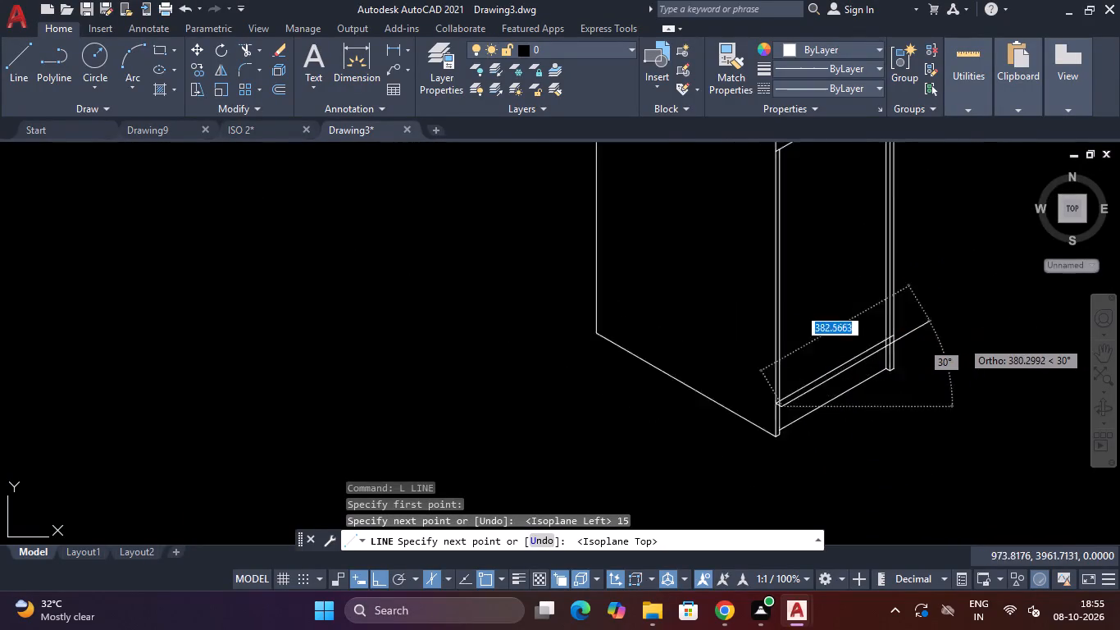
scroll(961, 340, "up", 1)
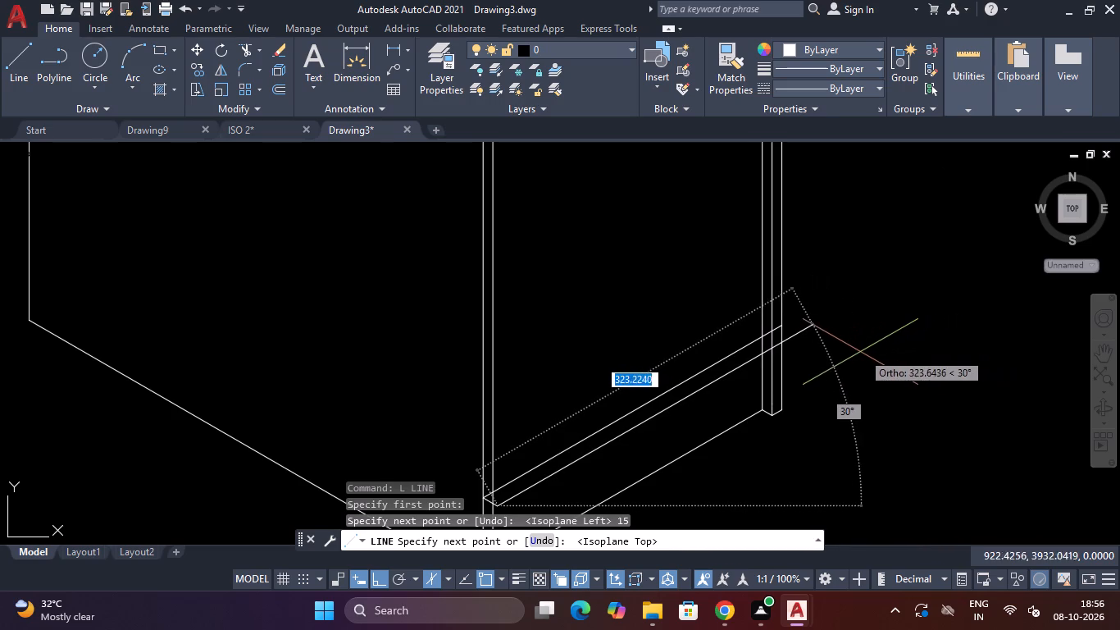
left_click(852, 354)
key("Escape")
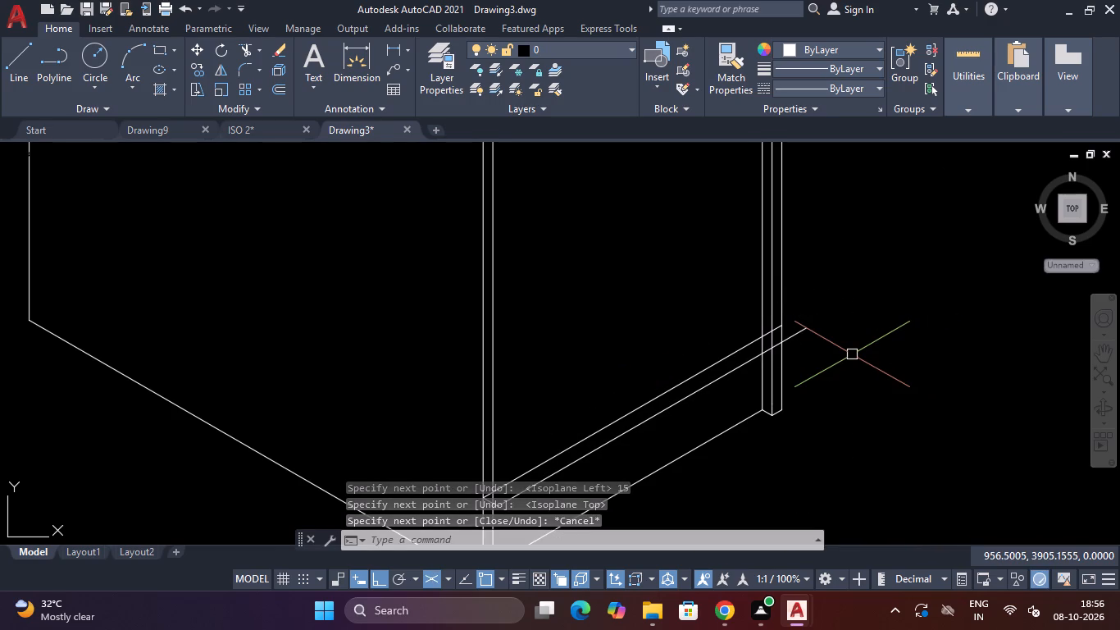
Trim the new 30° line's overhang beyond the left leg's inner panel and the panel's two verticals between the parallel 30° lines.
type("TR")
key("space")
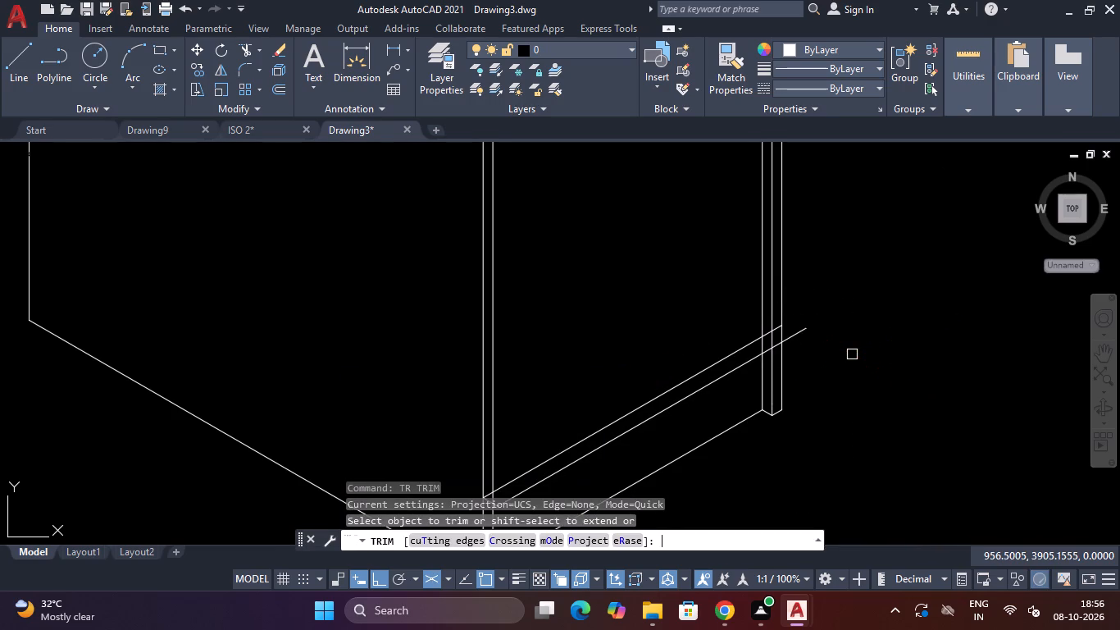
left_click(803, 333)
scroll(802, 333, "down", 2)
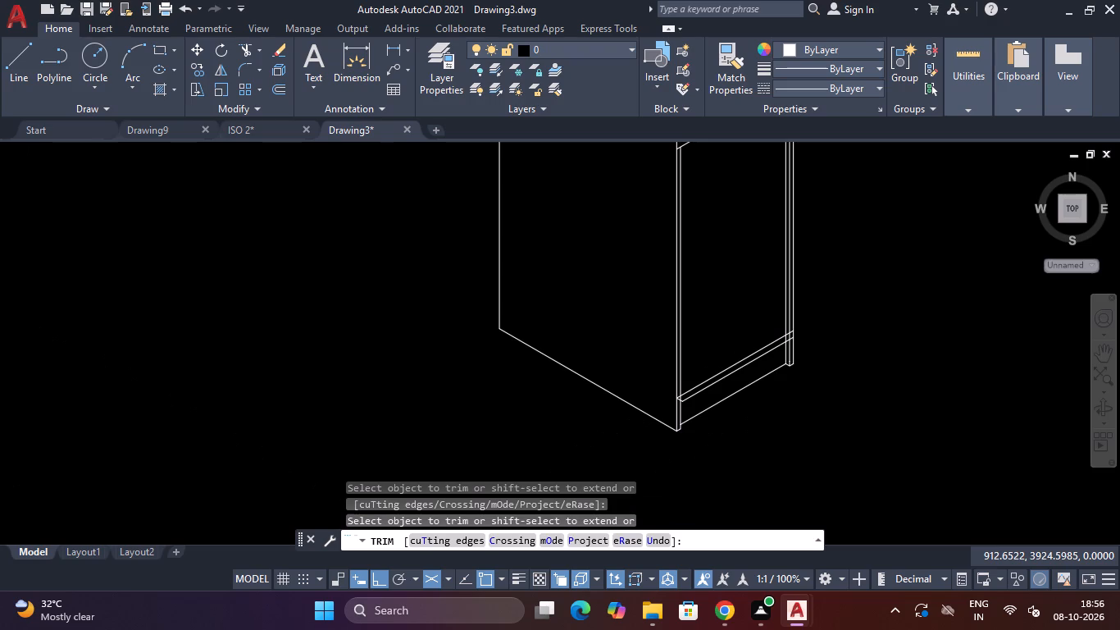
scroll(802, 333, "up", 3)
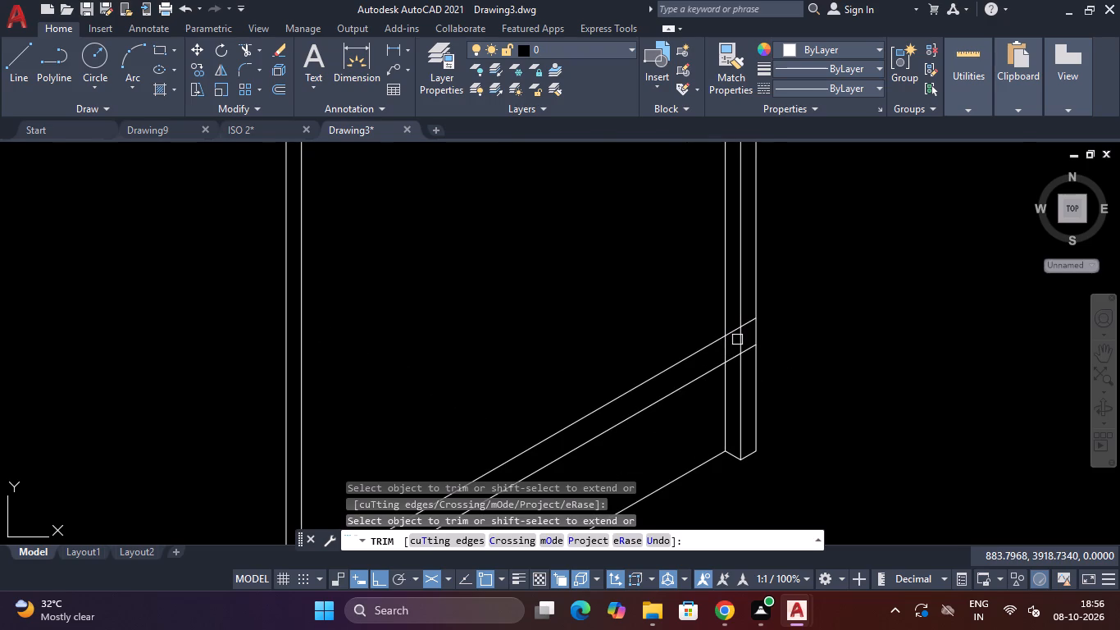
left_click(737, 340)
left_click(724, 351)
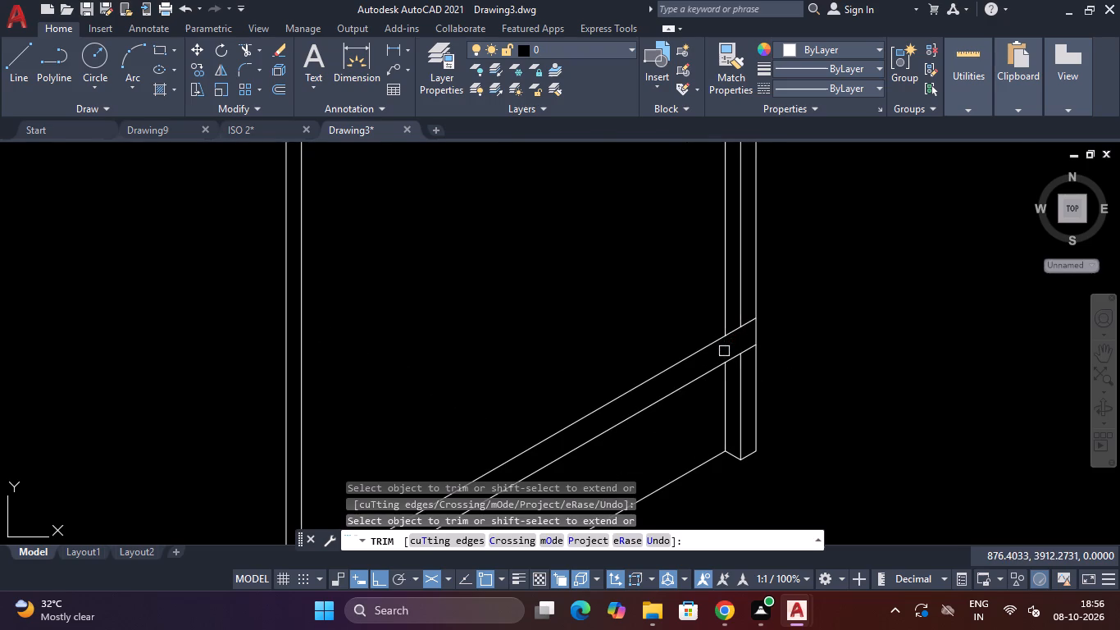
scroll(724, 351, "down", 2)
key("Escape")
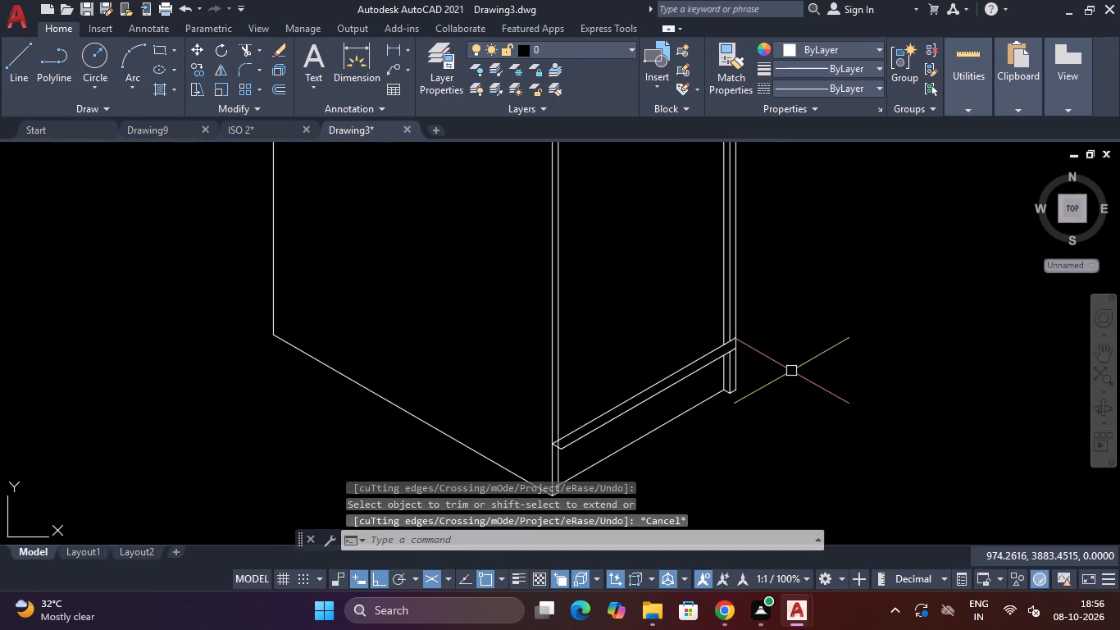
Delete the upper of the two parallel 30° lines near the bottom of the left leg.
left_click(689, 360)
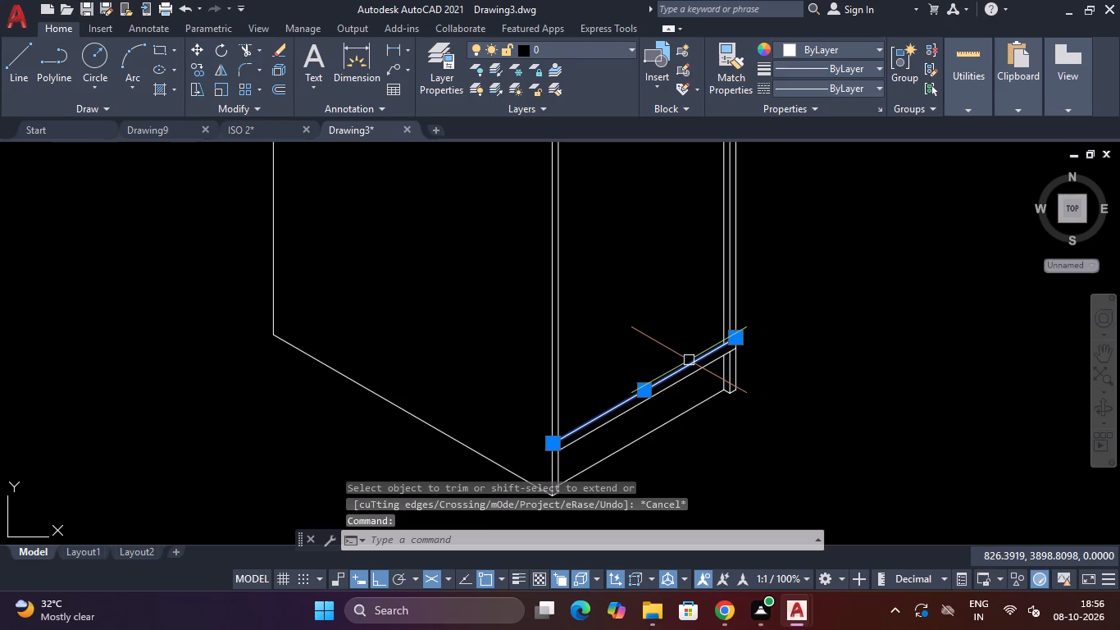
key("Delete")
Delete the remaining 30° line above the left leg's bottom edge.
scroll(689, 360, "down", 1)
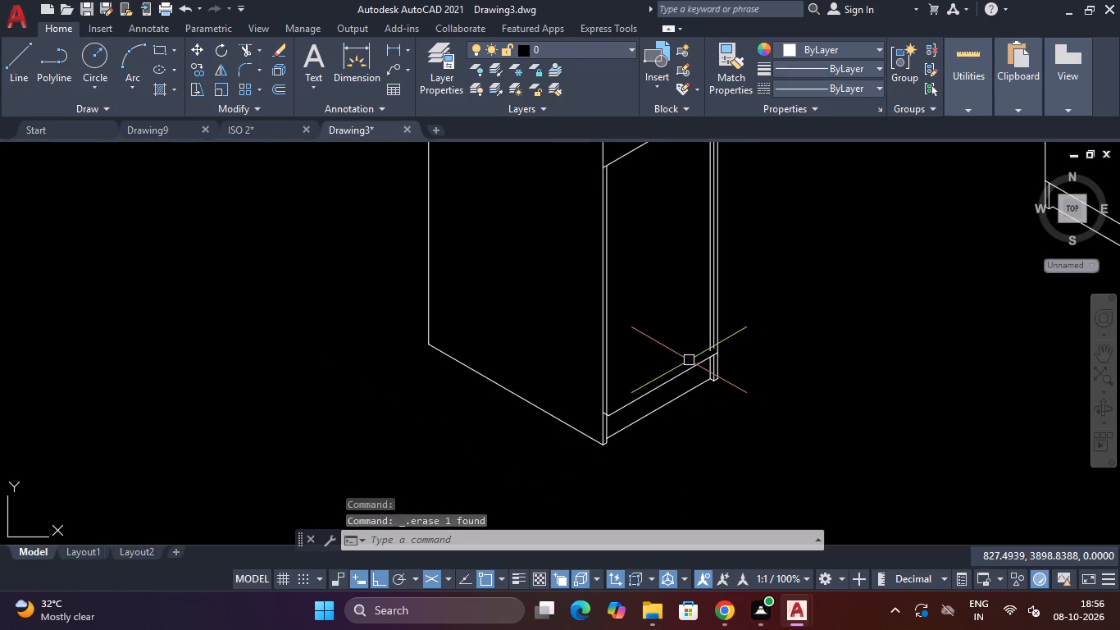
scroll(689, 360, "down", 4)
scroll(677, 307, "up", 1)
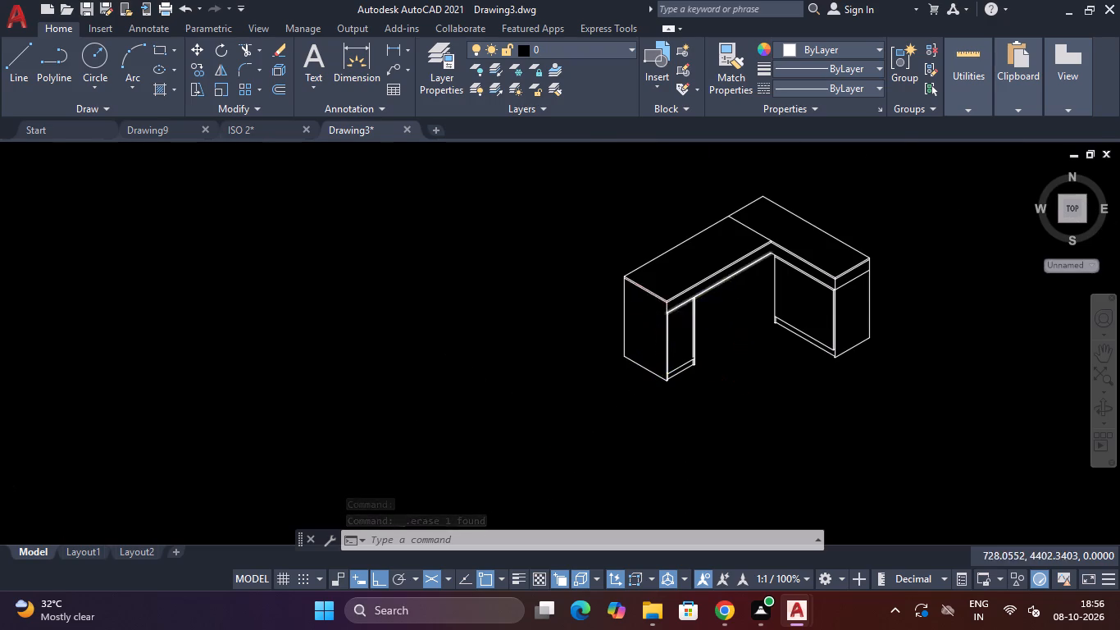
scroll(677, 307, "up", 1)
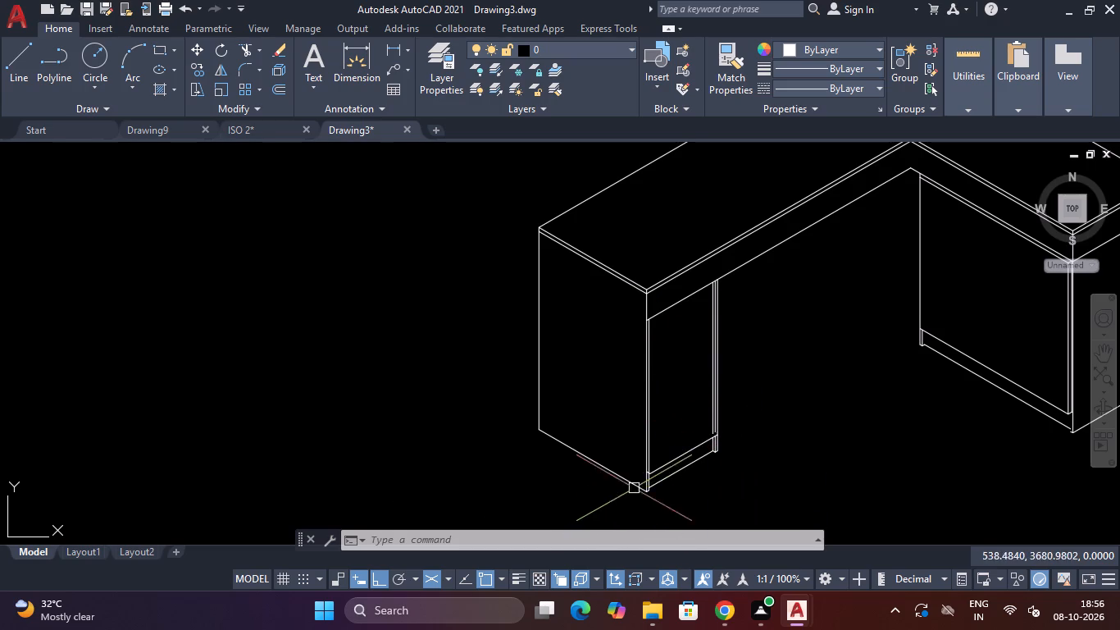
scroll(677, 452, "up", 3)
left_click(686, 445)
left_click(678, 481)
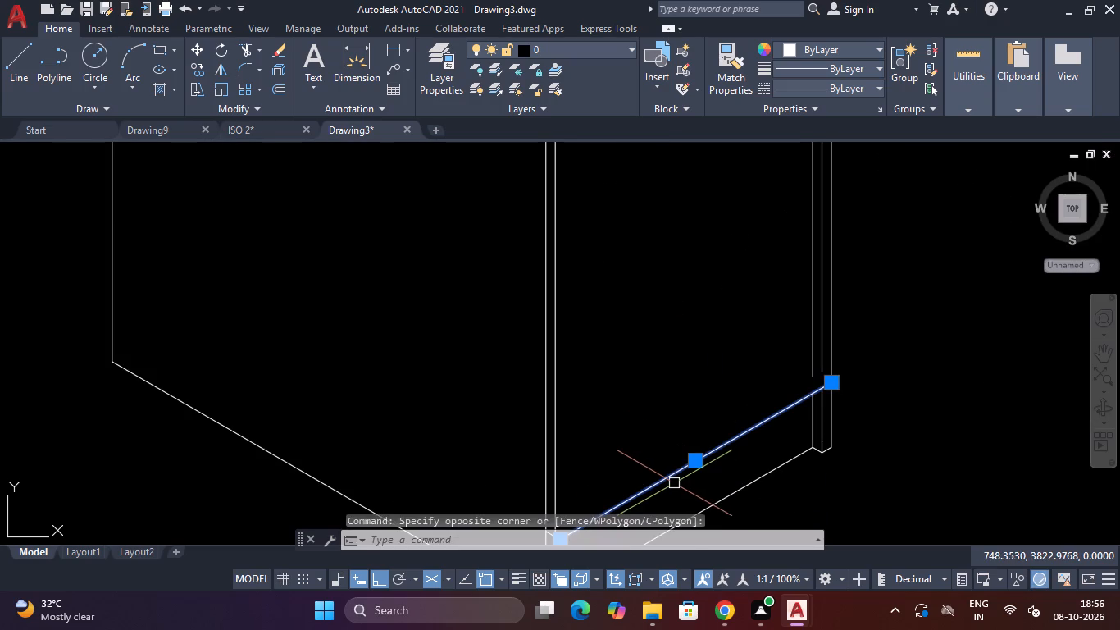
key("Delete")
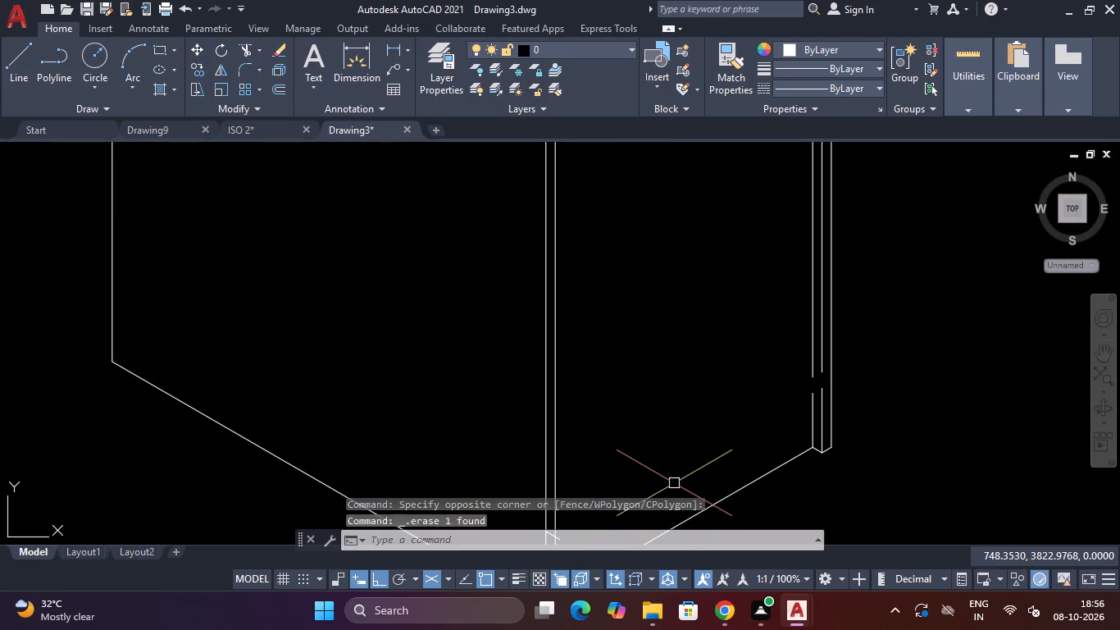
Trim the short 330° line where it extends beyond the left leg's front panel thickness.
scroll(694, 450, "down", 3)
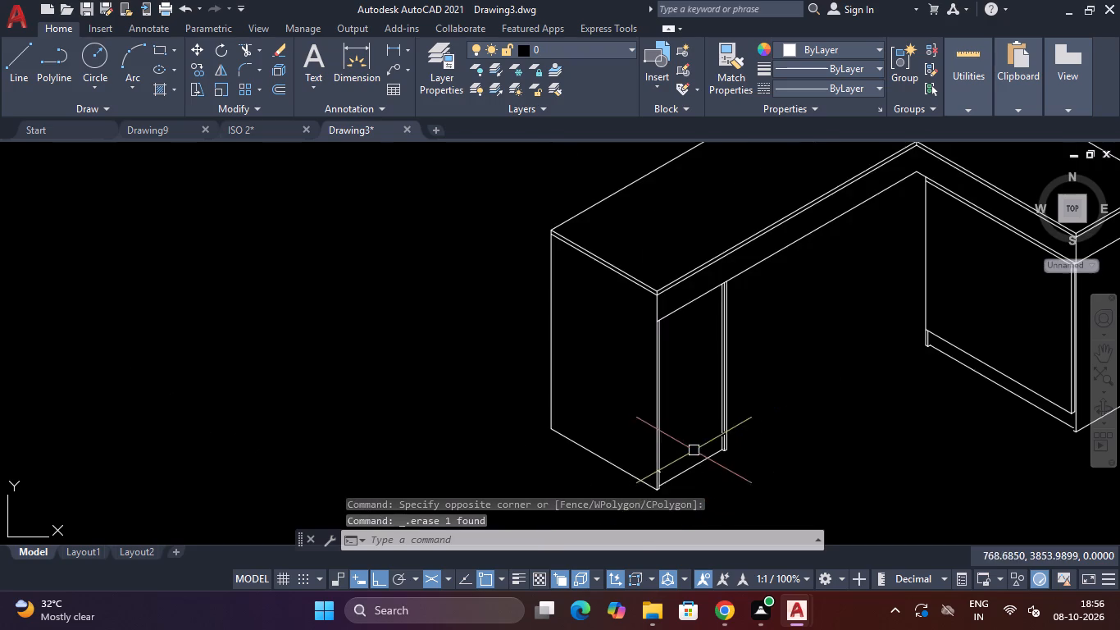
scroll(675, 480, "up", 4)
type("TR")
key("space")
left_click(571, 427)
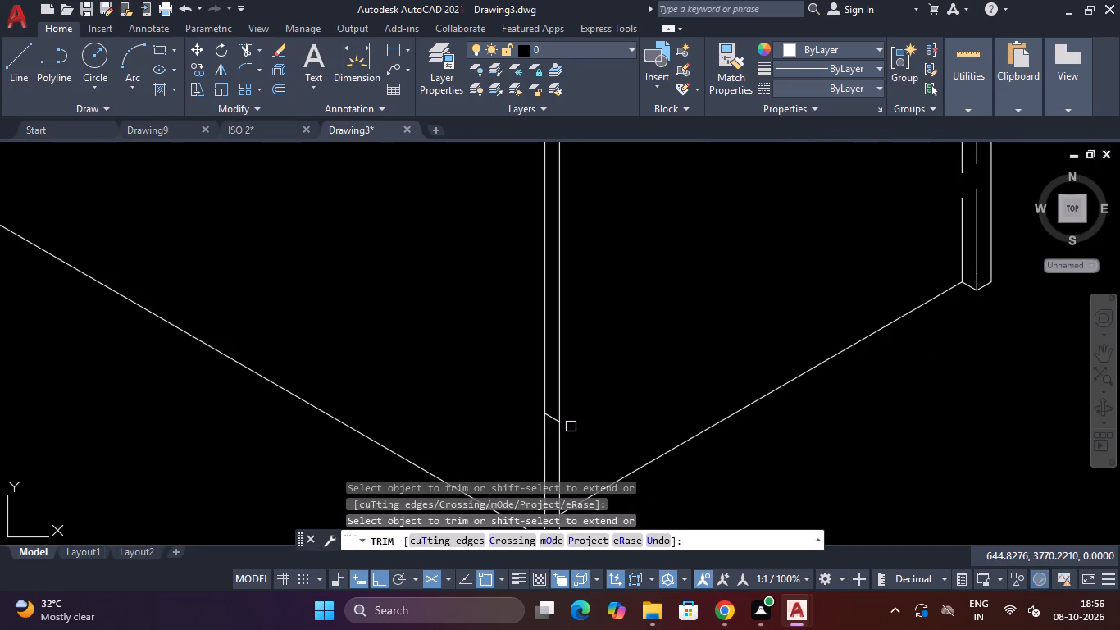
key("Escape")
Draw a 15-long line at 330° from the trimmed short line's inner end, continuing at 30° past the left leg's inner panel.
scroll(571, 427, "down", 1)
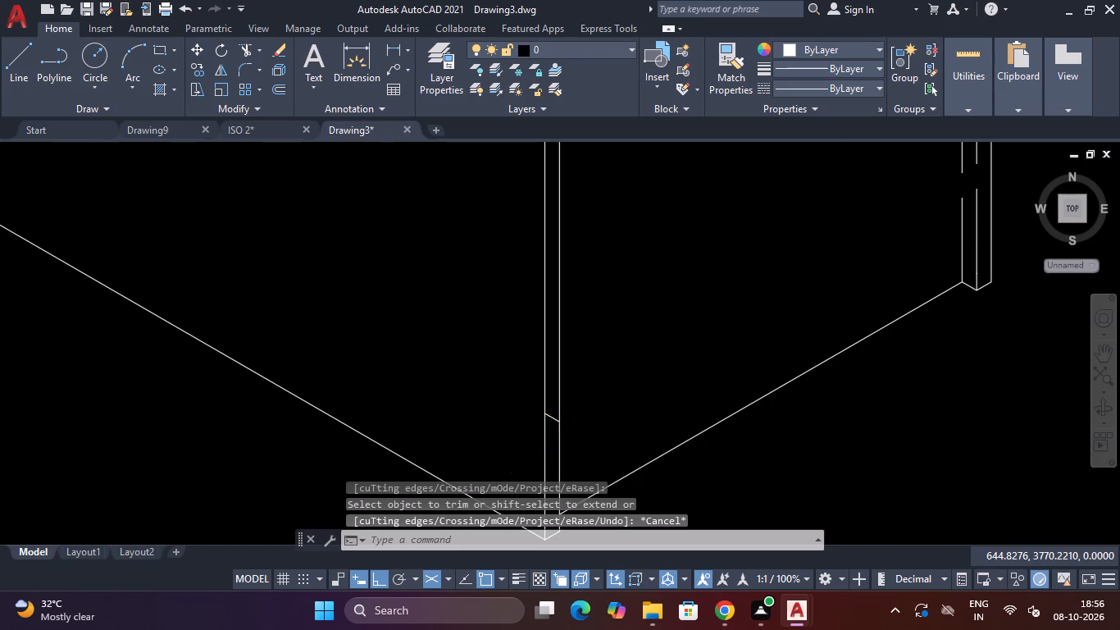
scroll(571, 427, "down", 5)
scroll(585, 416, "up", 2)
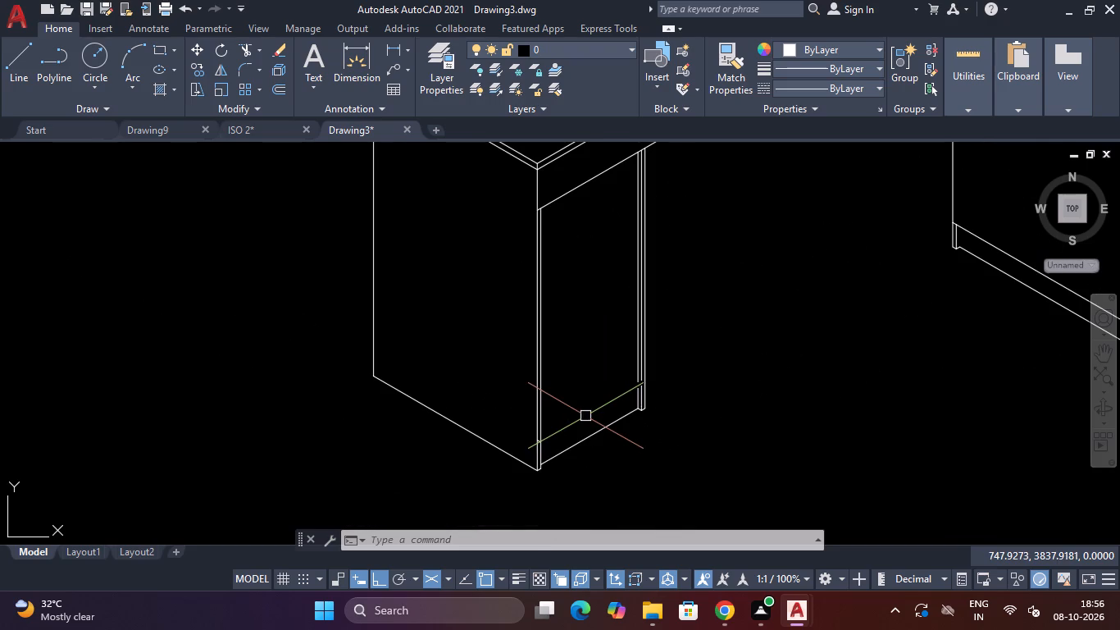
type("L")
key("space")
scroll(567, 442, "up", 4)
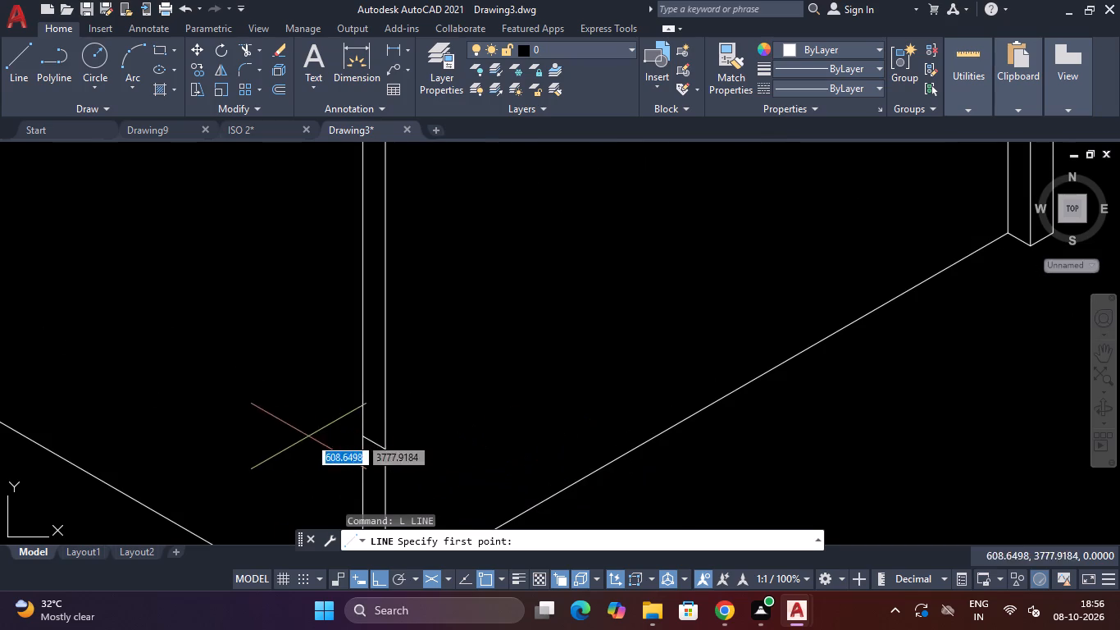
left_click(381, 448)
scroll(477, 523, "down", 4)
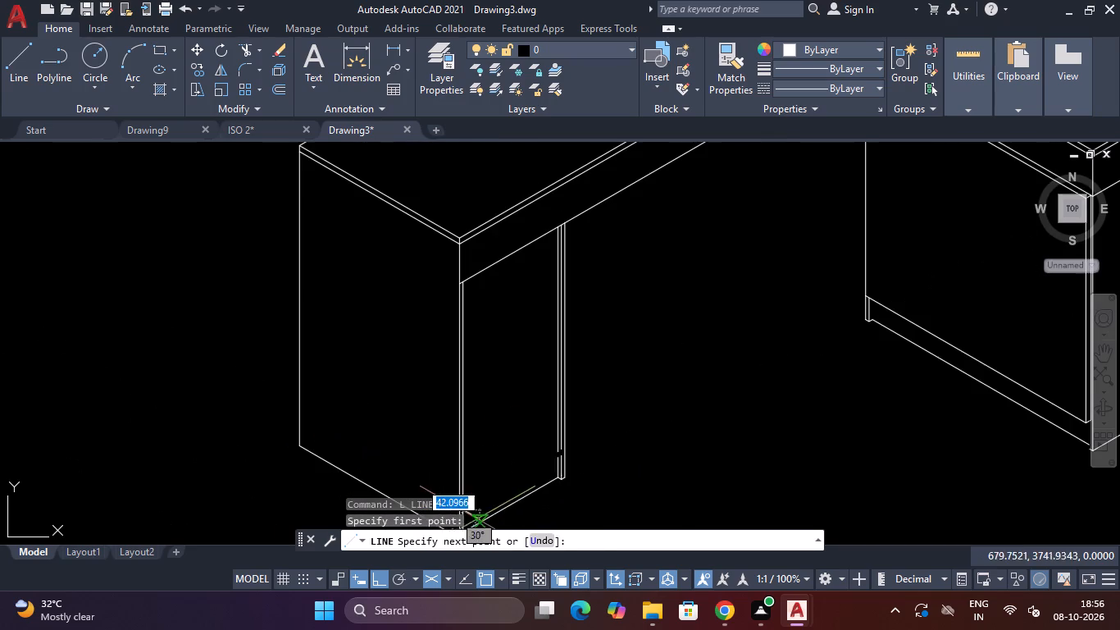
type("15")
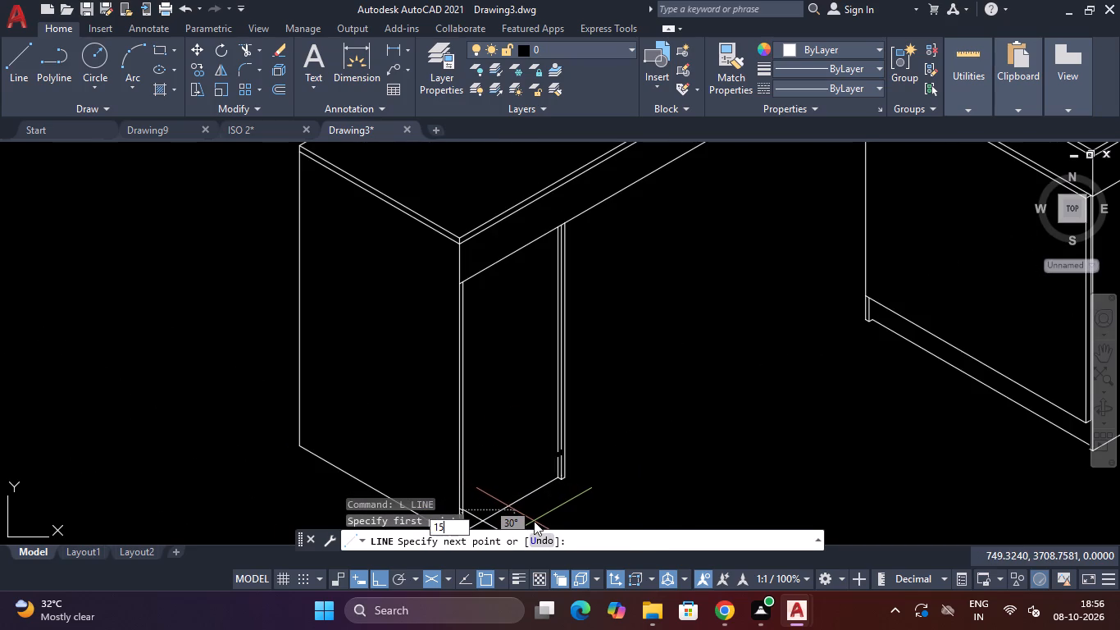
key("Return")
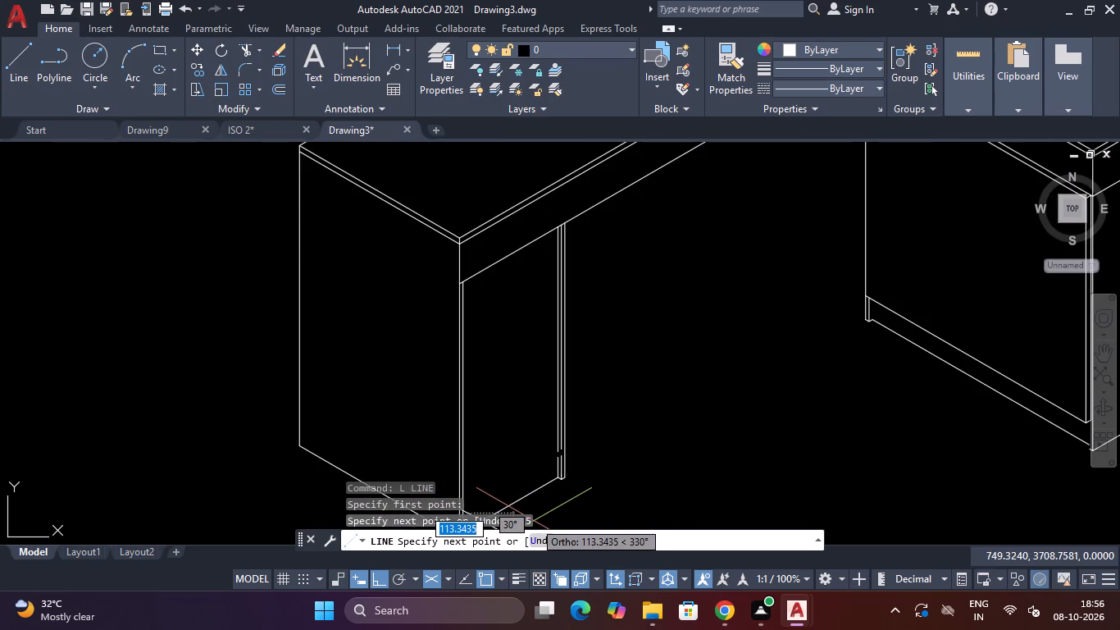
left_click(603, 453)
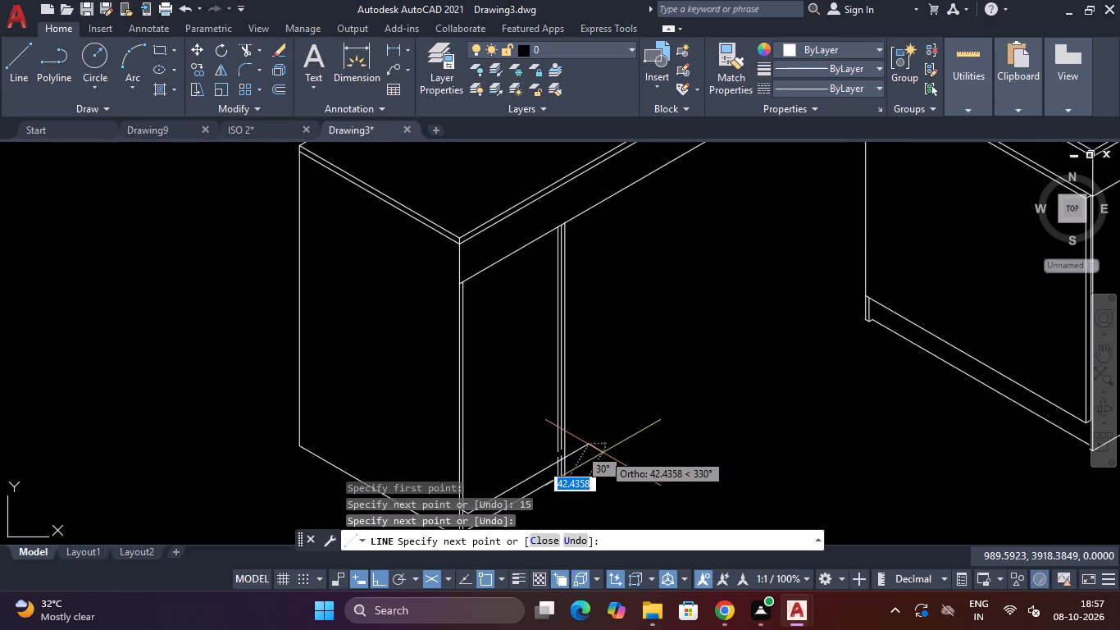
key("Escape")
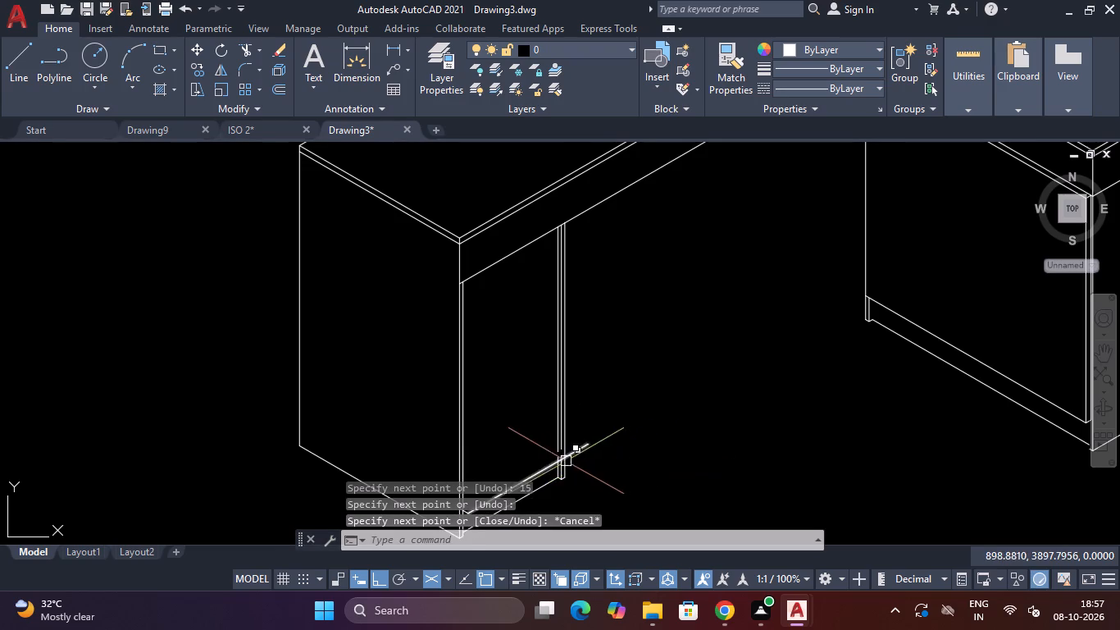
Trim the new 30° line beyond the left leg's inner panel and the panel's two vertical stubs above that line.
scroll(566, 461, "up", 2)
type("TR")
key("space")
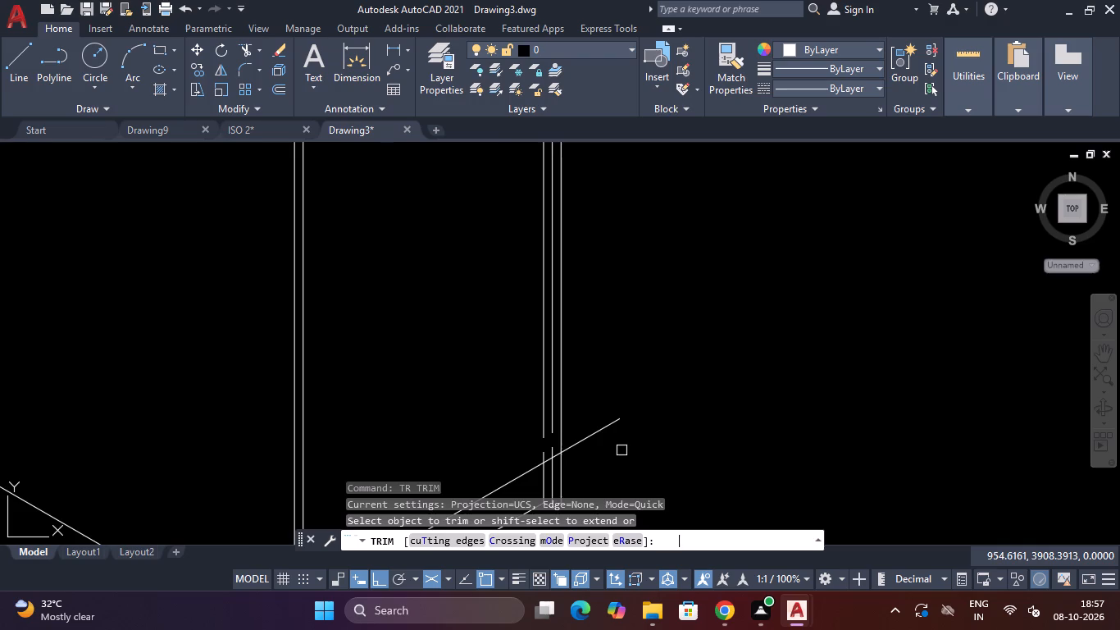
scroll(617, 450, "up", 3)
left_click(539, 373)
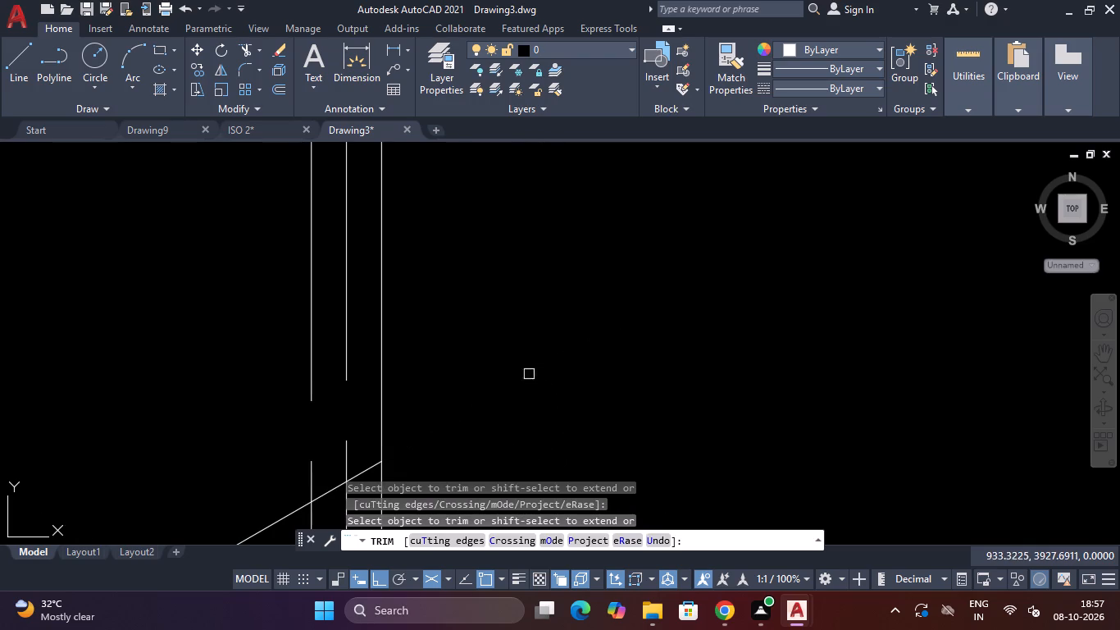
left_click(342, 453)
left_click(311, 468)
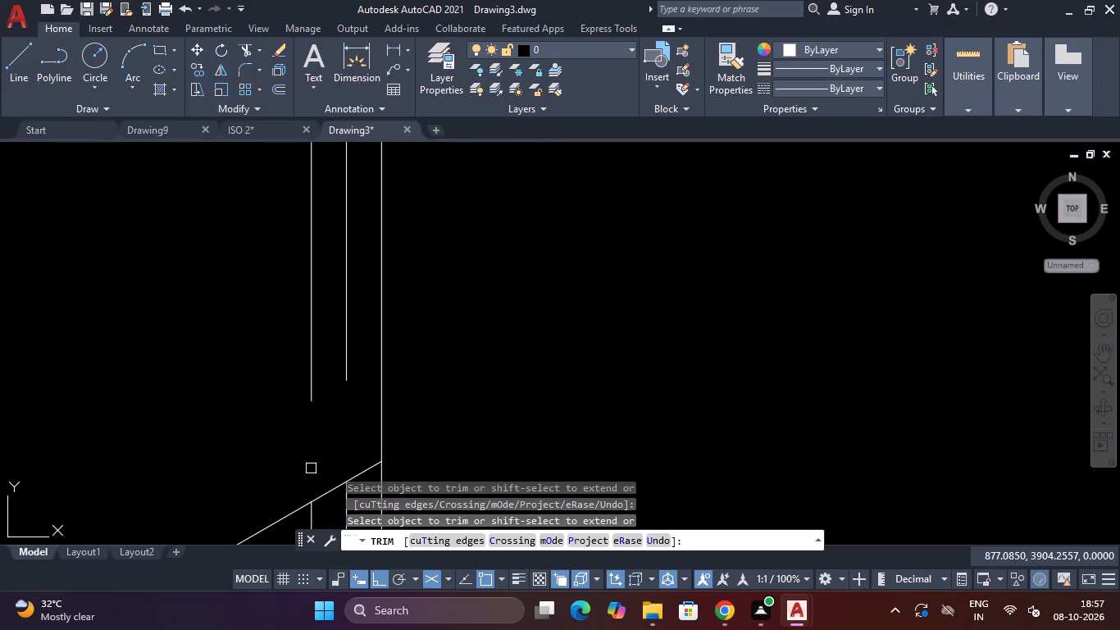
scroll(311, 468, "down", 2)
key("Escape")
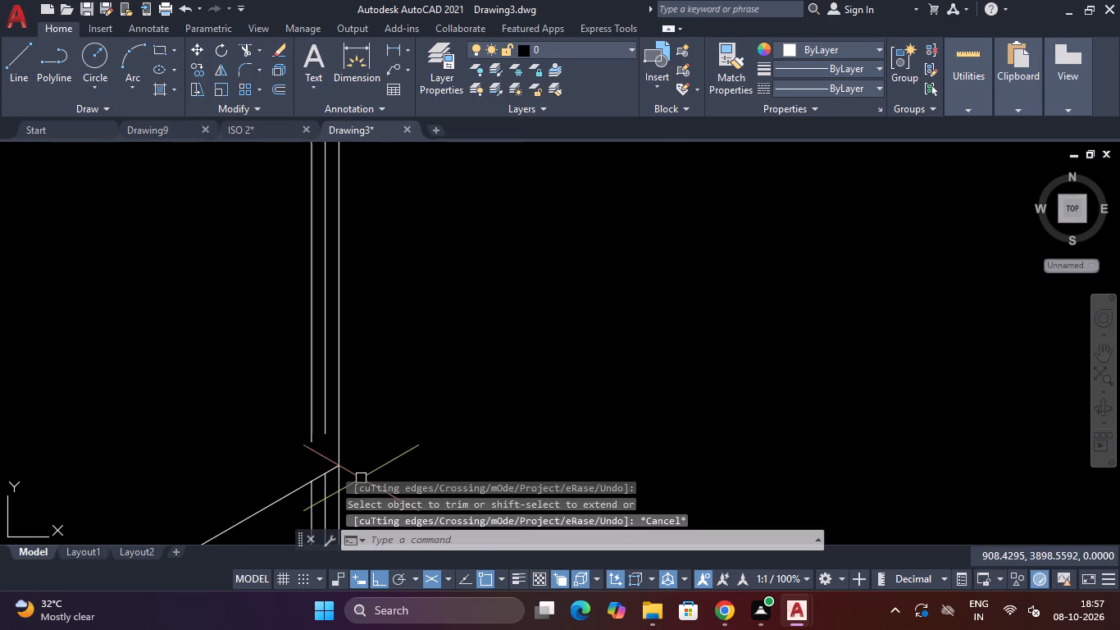
Trim the short 330° line segment between the left leg's two front panel verticals, near the leg's bottom.
scroll(362, 480, "down", 5)
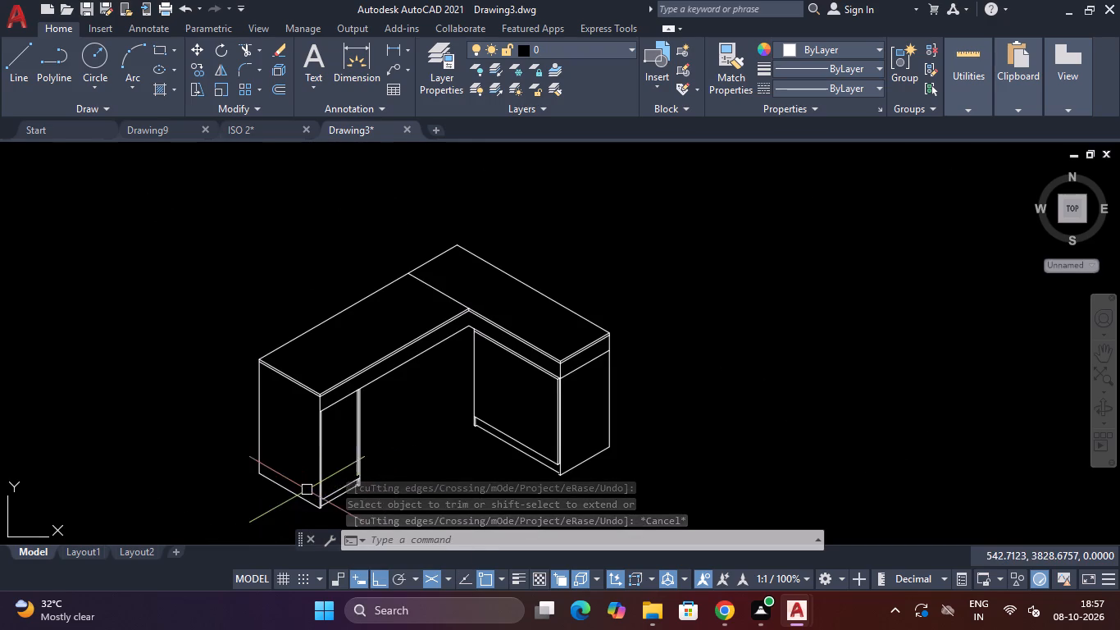
scroll(307, 490, "up", 4)
key("space")
scroll(383, 434, "down", 5)
scroll(377, 454, "up", 3)
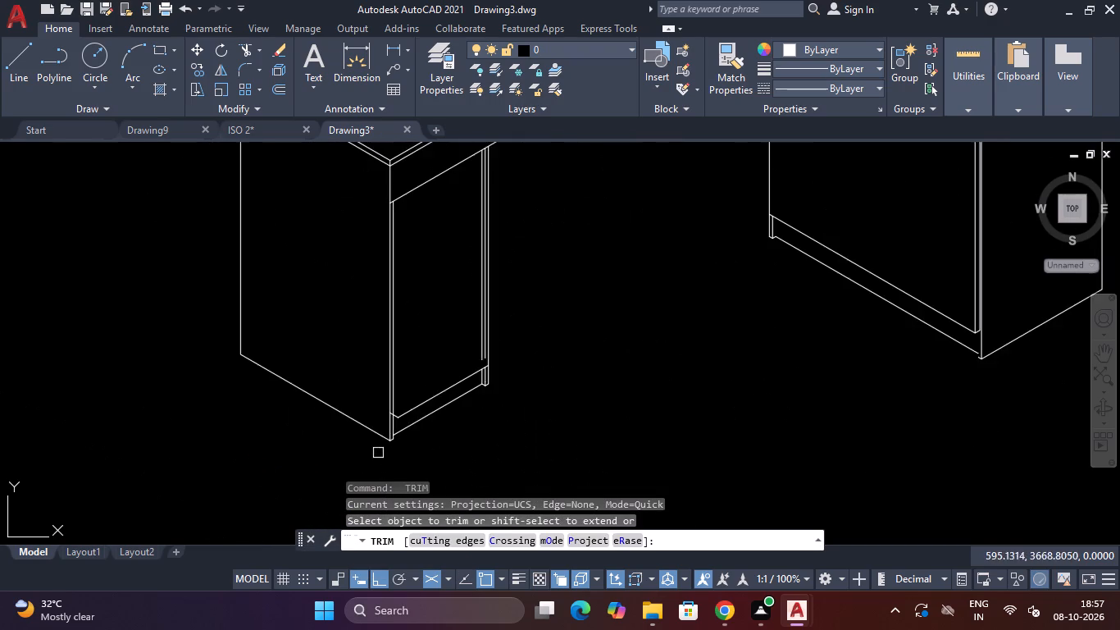
scroll(388, 427, "up", 6)
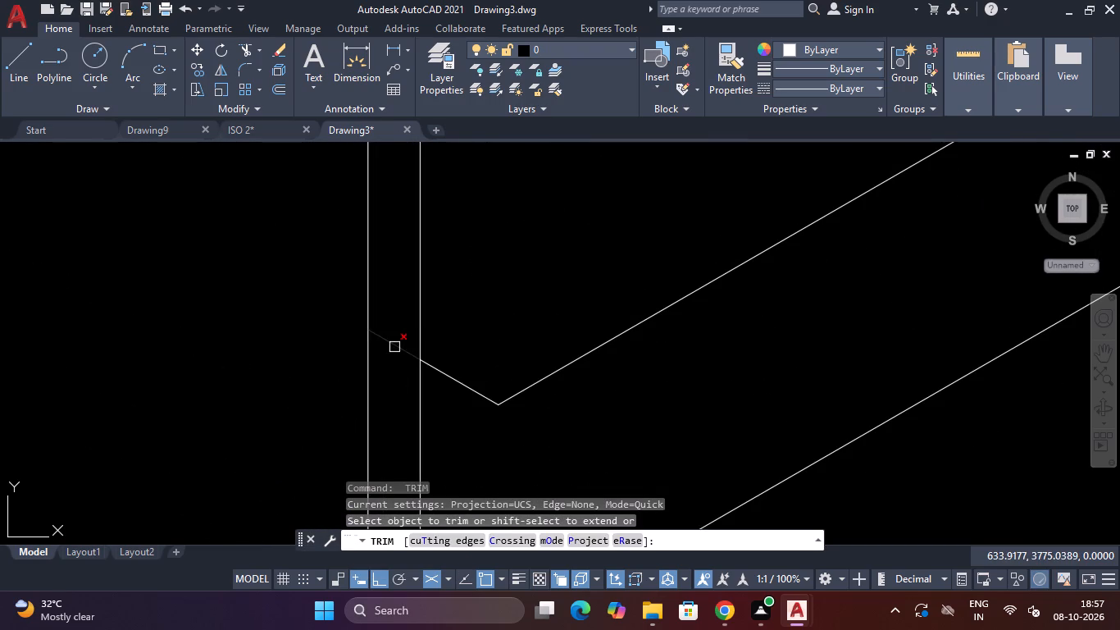
left_click(394, 347)
key("Escape")
Draw a 15-long line at 330° from the top of the left leg's inner front vertical, continuing at 30° past the inner panel.
scroll(416, 327, "down", 4)
scroll(444, 246, "down", 4)
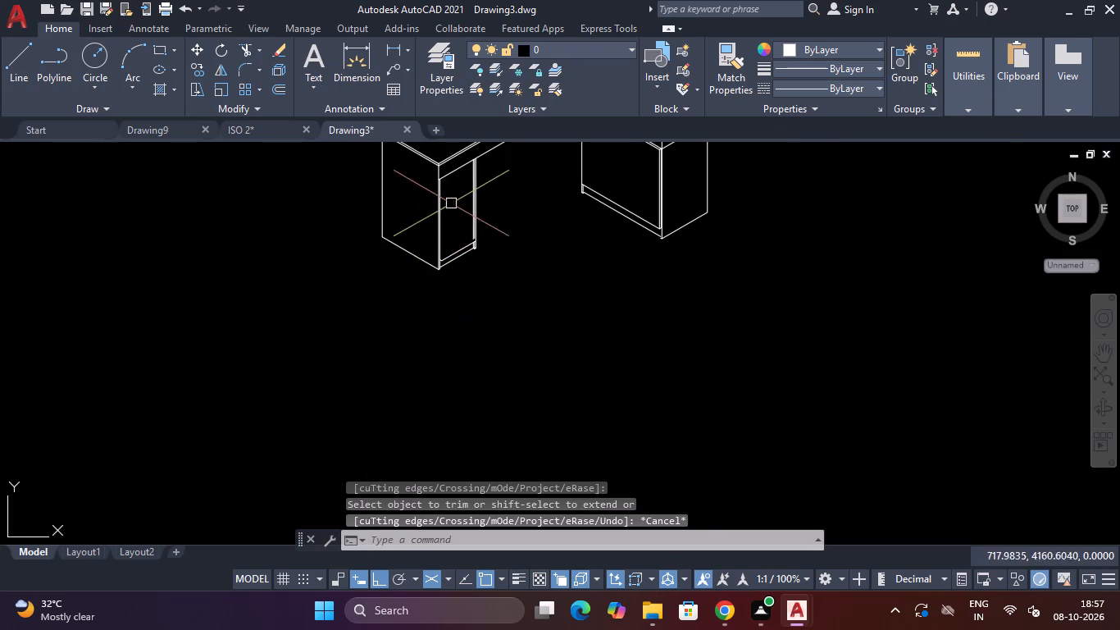
scroll(452, 156, "up", 2)
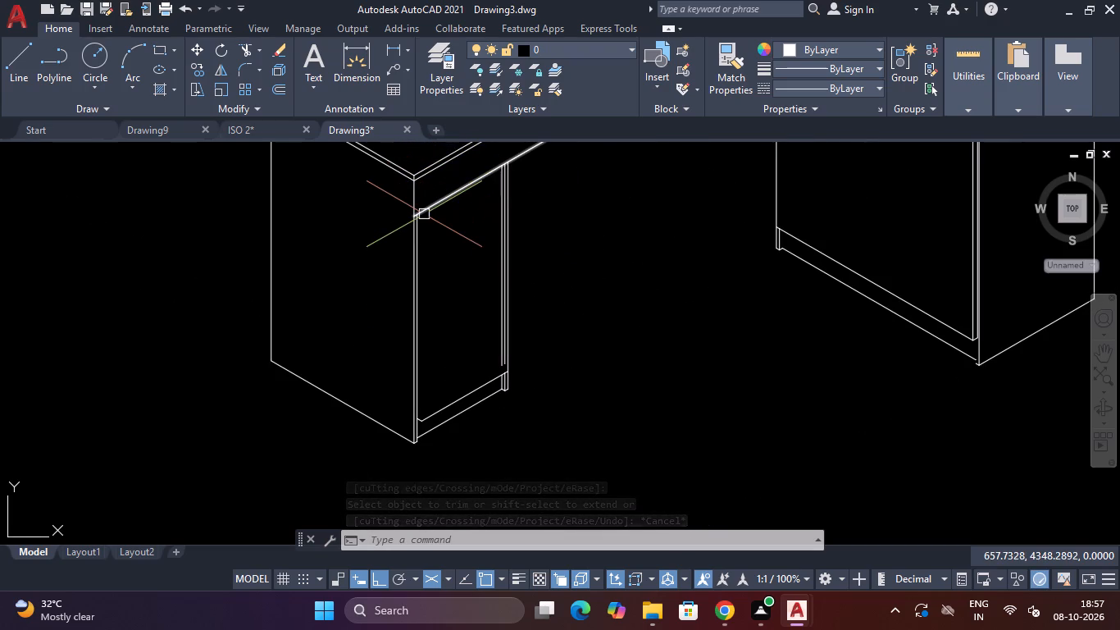
key("space")
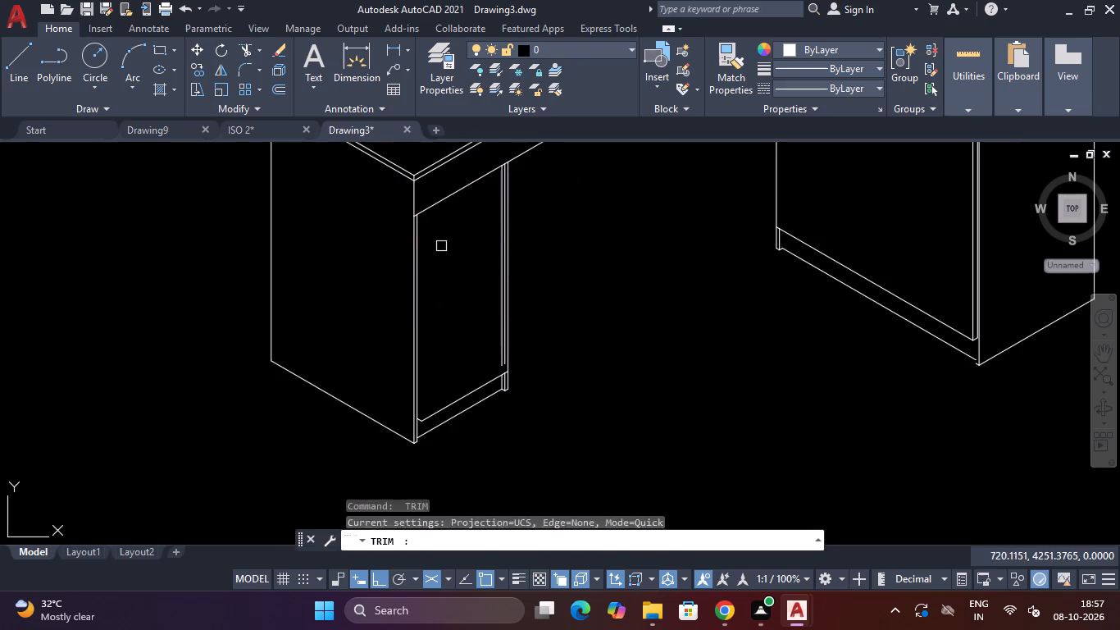
key("Escape")
type("L")
key("space")
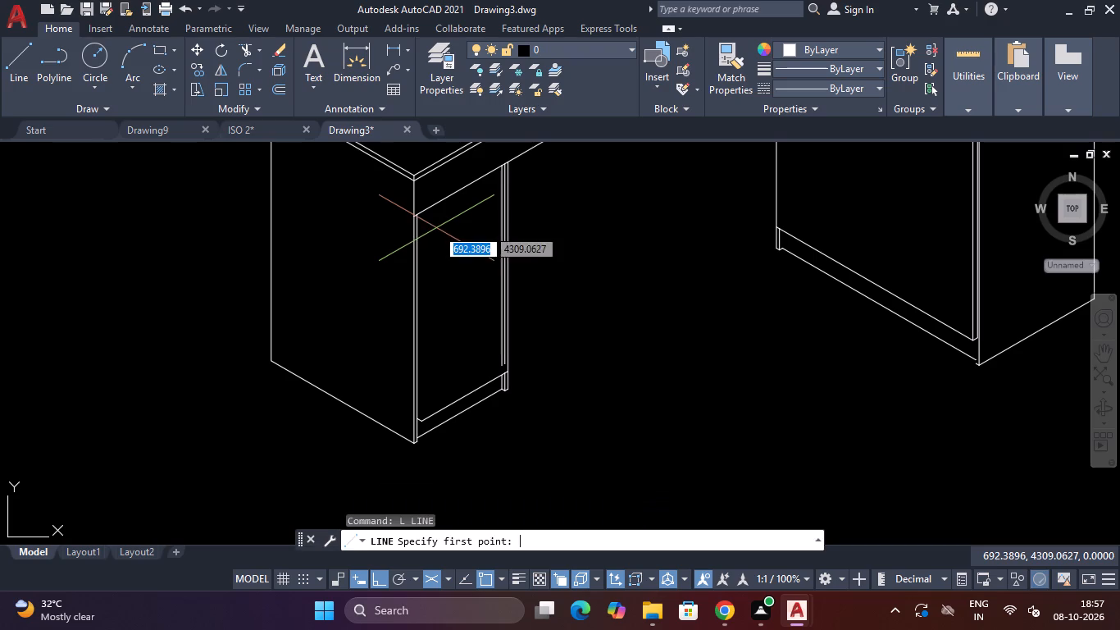
scroll(412, 208, "up", 1)
left_click(422, 220)
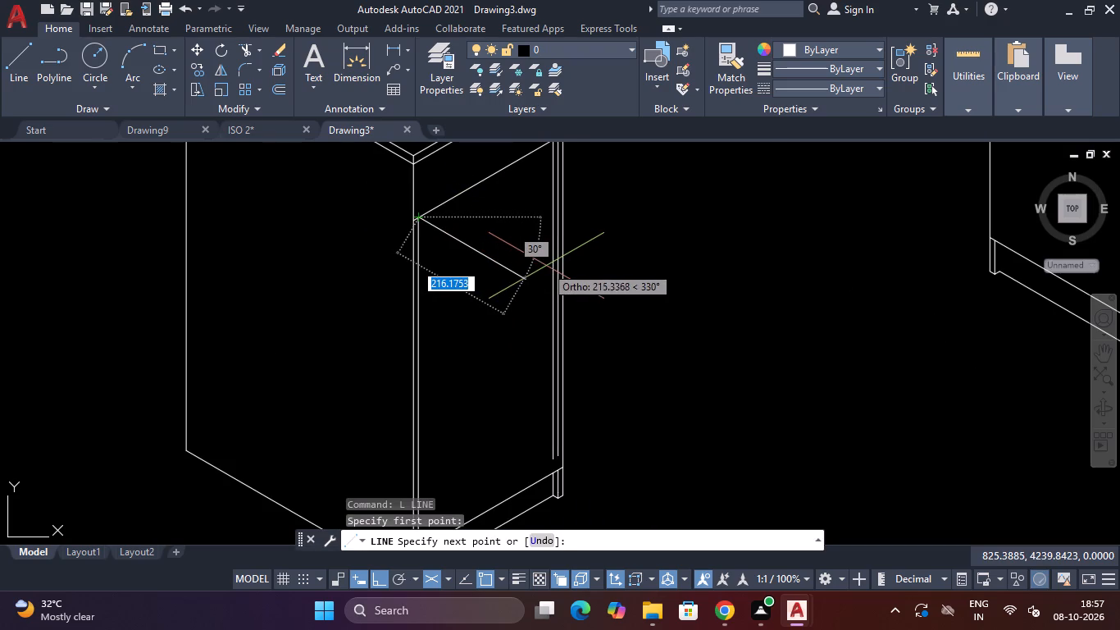
type("15")
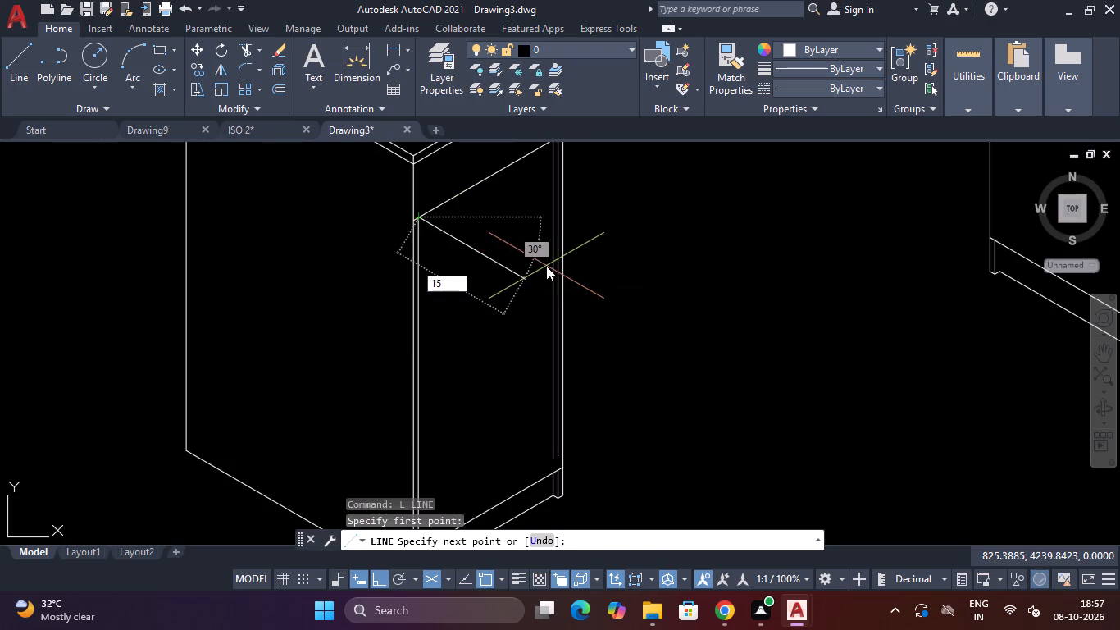
key("Return")
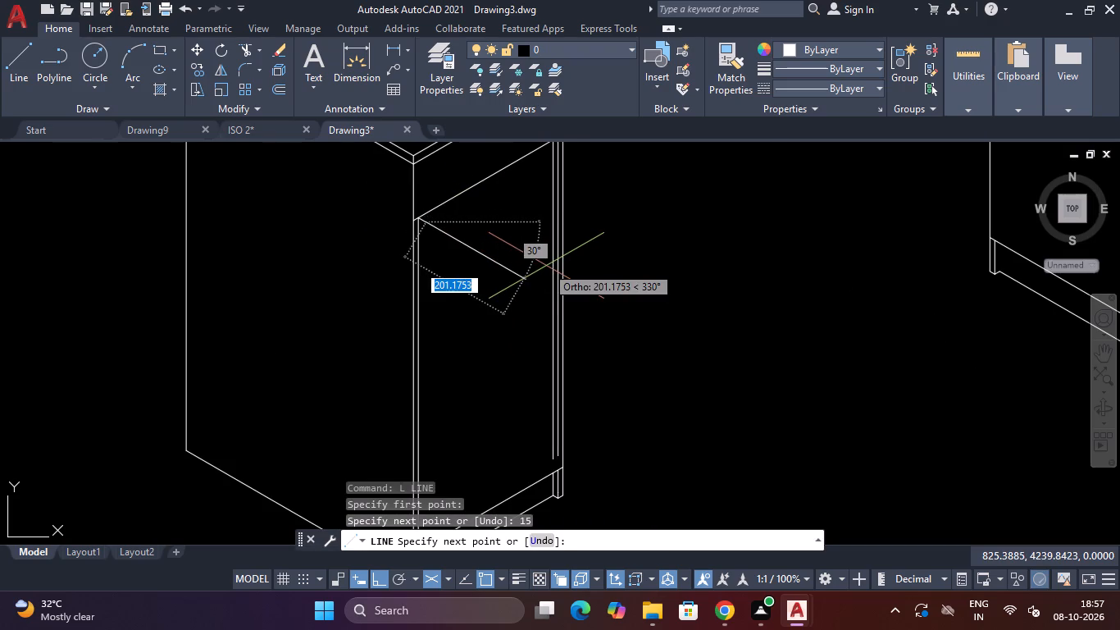
left_click(593, 153)
scroll(593, 153, "down", 5)
scroll(581, 143, "up", 5)
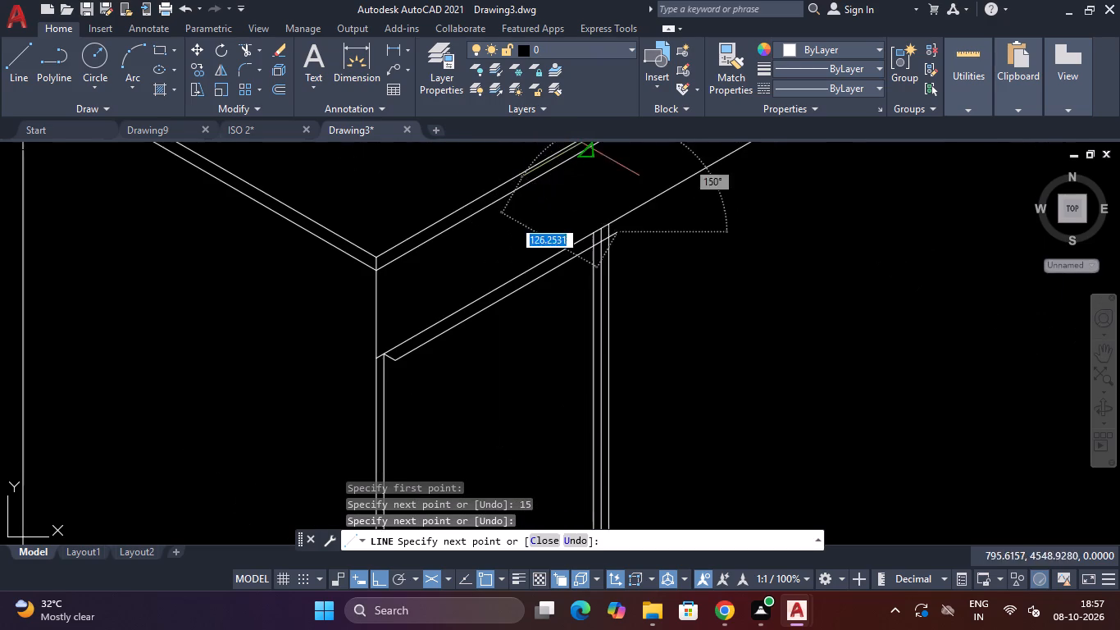
key("Escape")
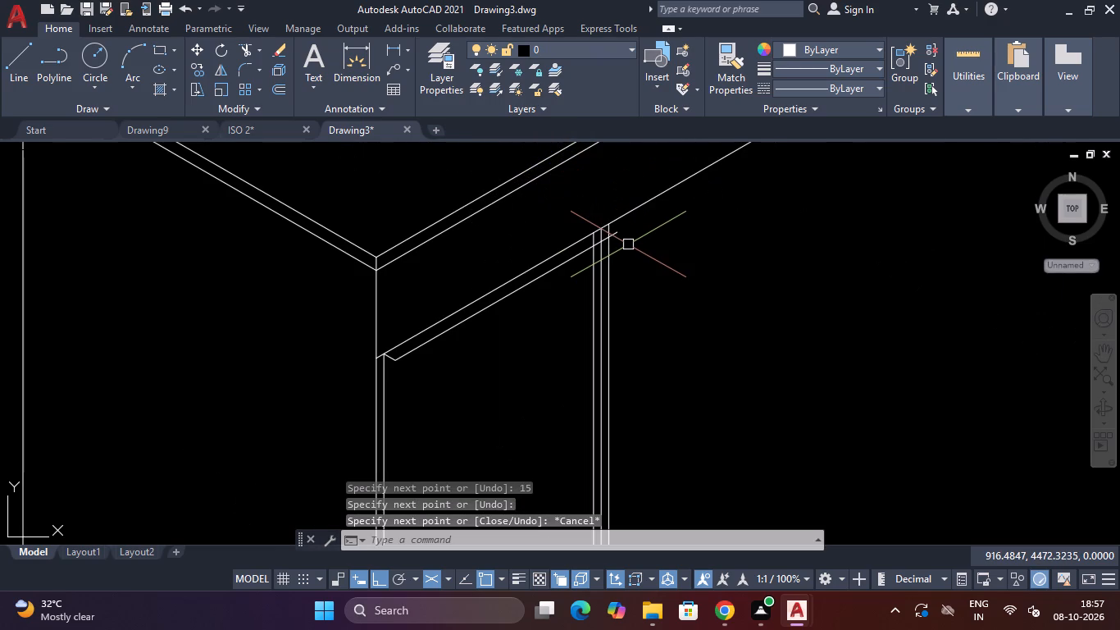
Trim the upper 30° line beyond the left leg's inner panel and that panel's two inner verticals below the line.
scroll(628, 244, "up", 2)
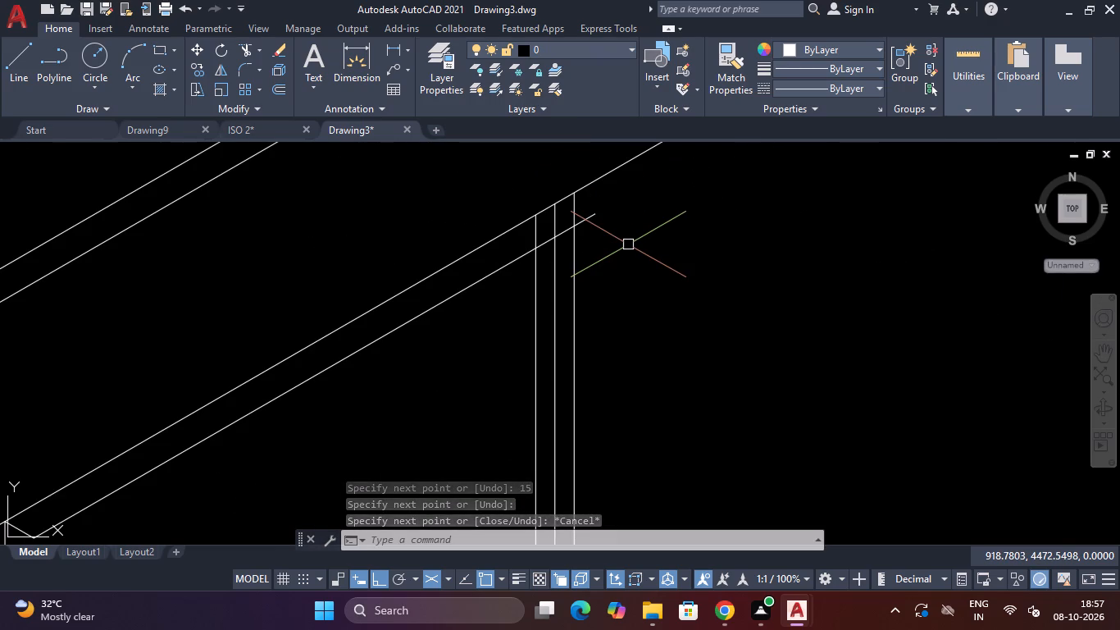
type("TR")
key("space")
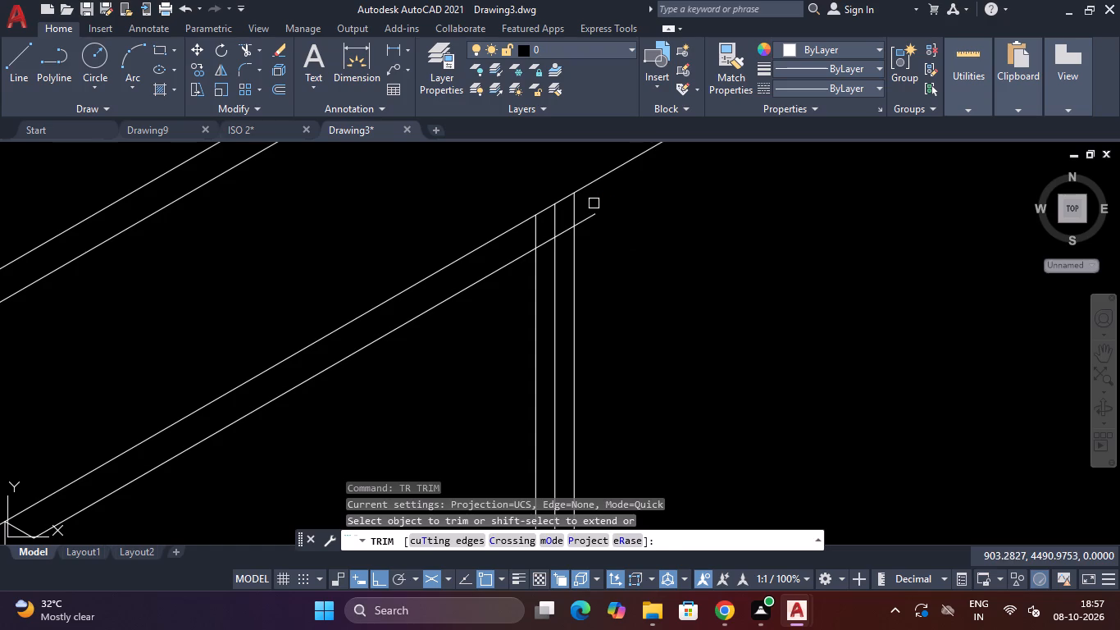
left_click(589, 220)
left_click(552, 285)
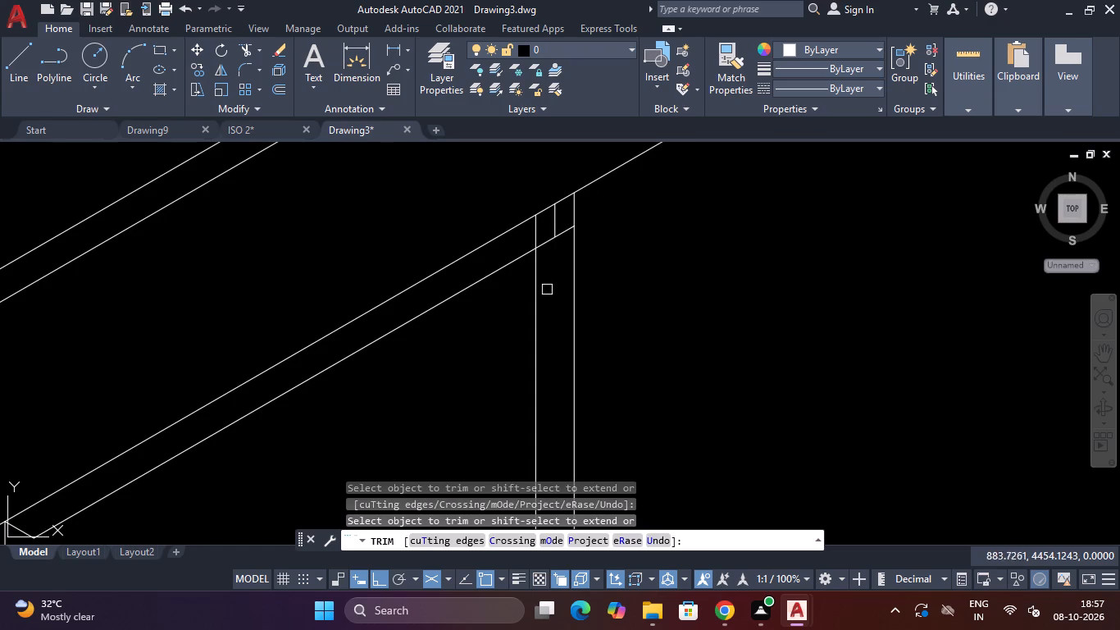
left_click(537, 296)
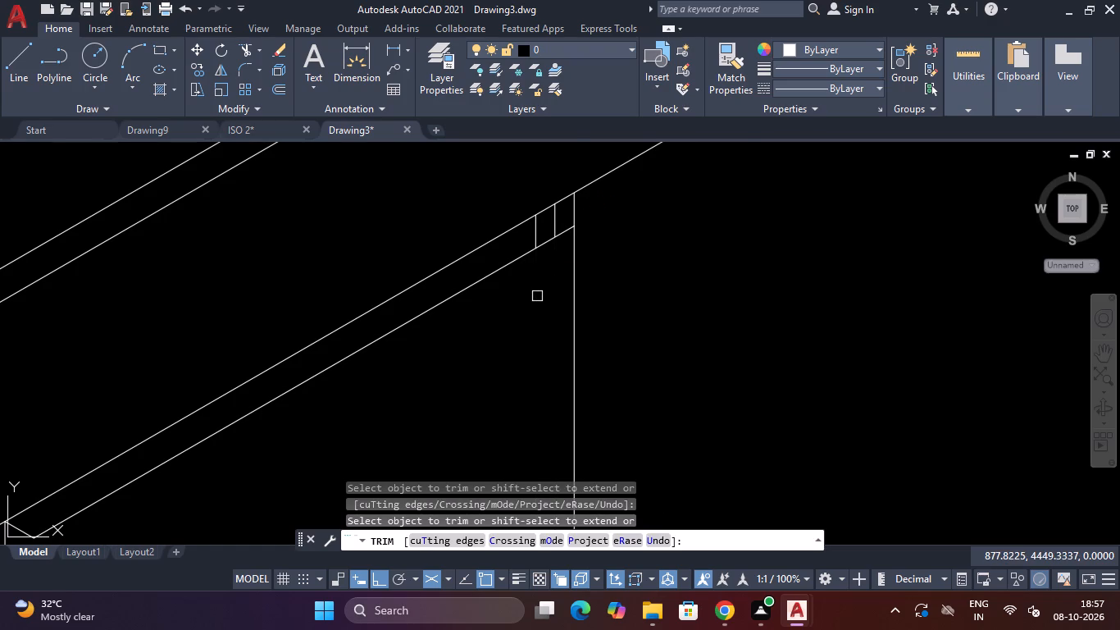
scroll(537, 296, "down", 2)
scroll(553, 381, "down", 3)
scroll(530, 444, "up", 2)
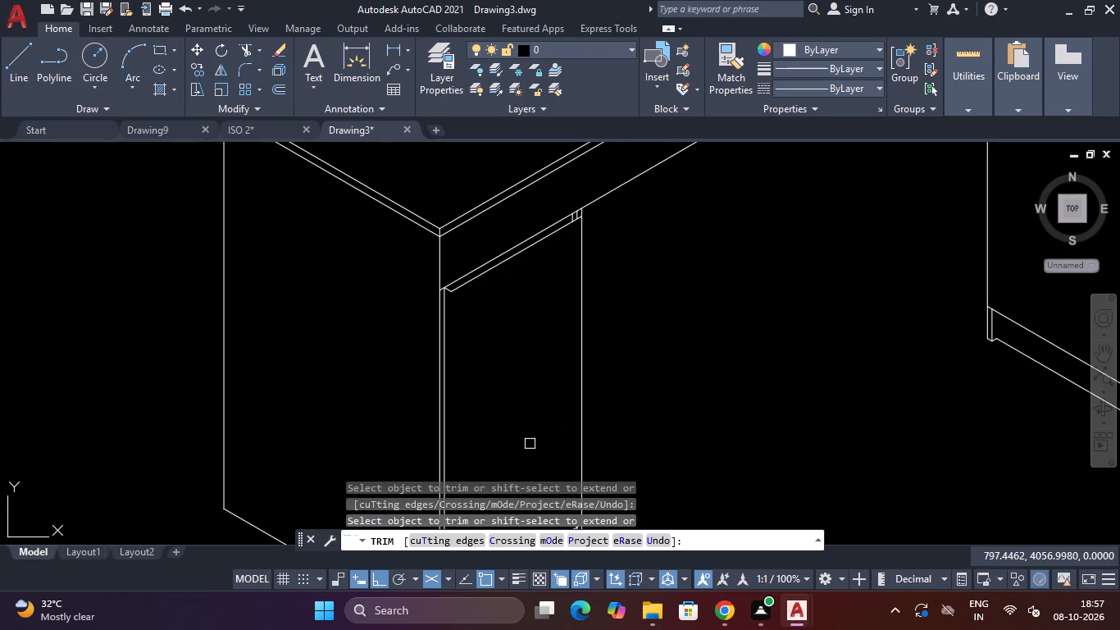
scroll(531, 442, "down", 5)
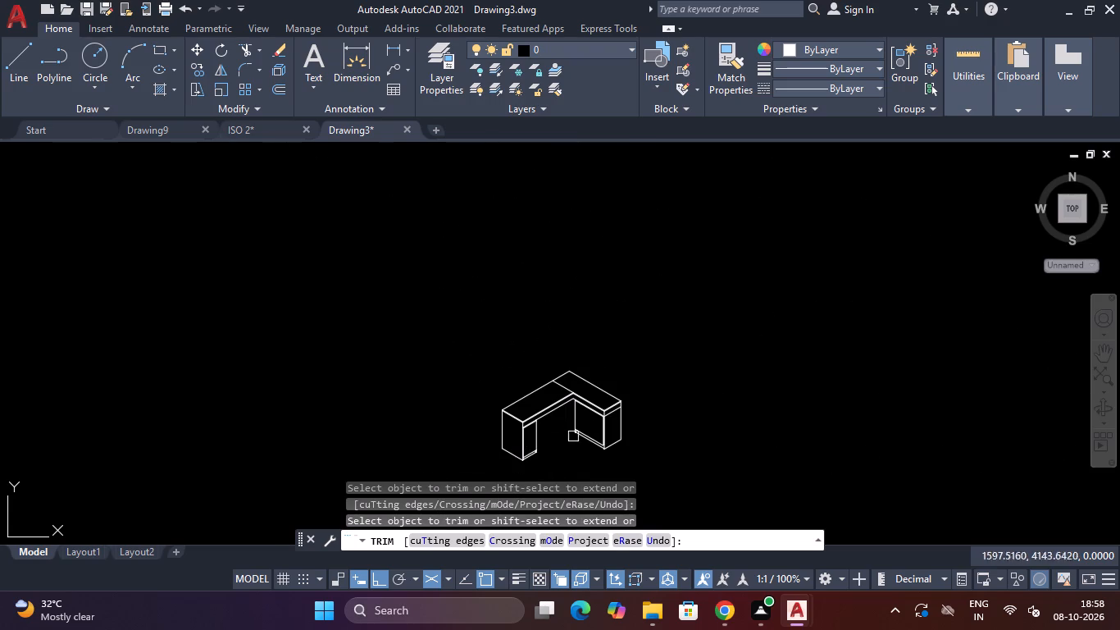
key("Escape")
Draw a 575-long vertical line joining the upper and lower 15 setback corners inside the left leg's front panel.
scroll(516, 447, "up", 2)
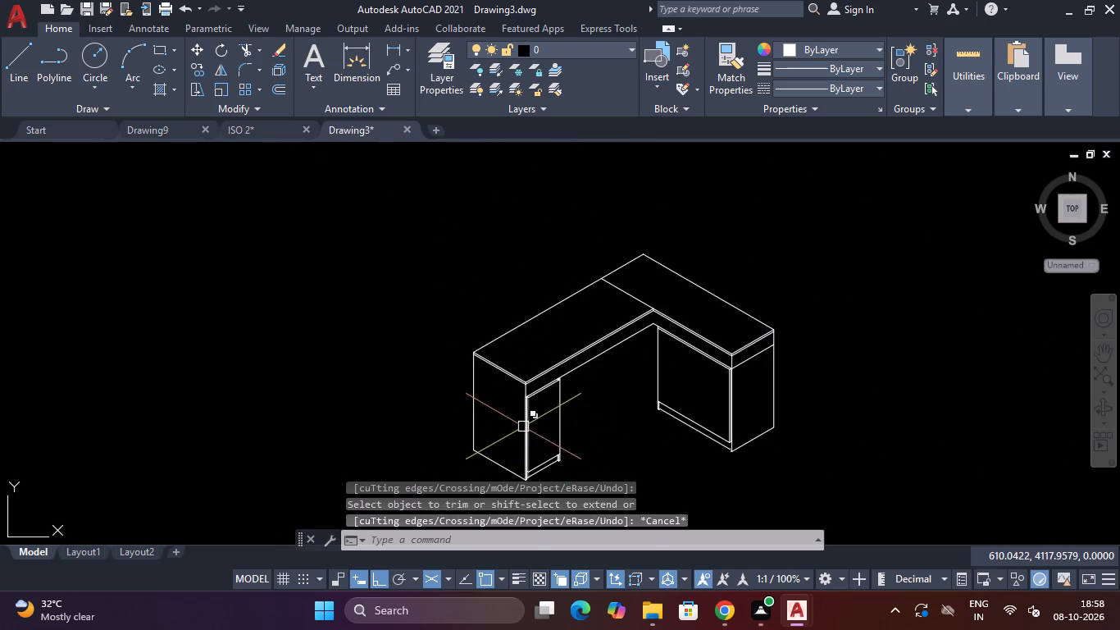
scroll(523, 427, "up", 3)
scroll(615, 268, "down", 6)
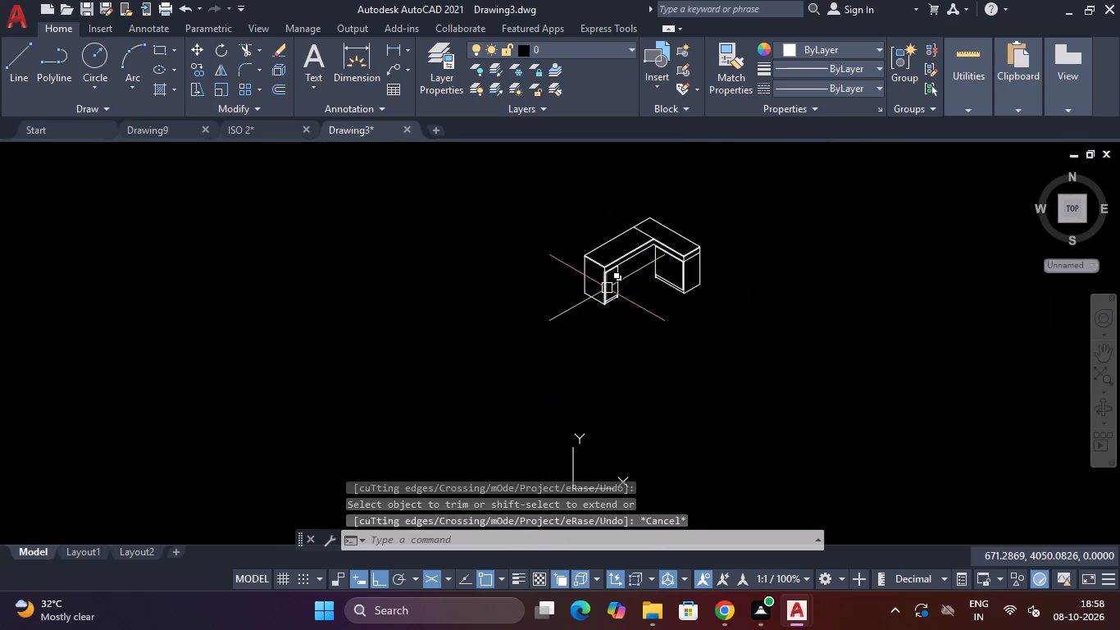
scroll(594, 340, "up", 2)
scroll(623, 177, "up", 3)
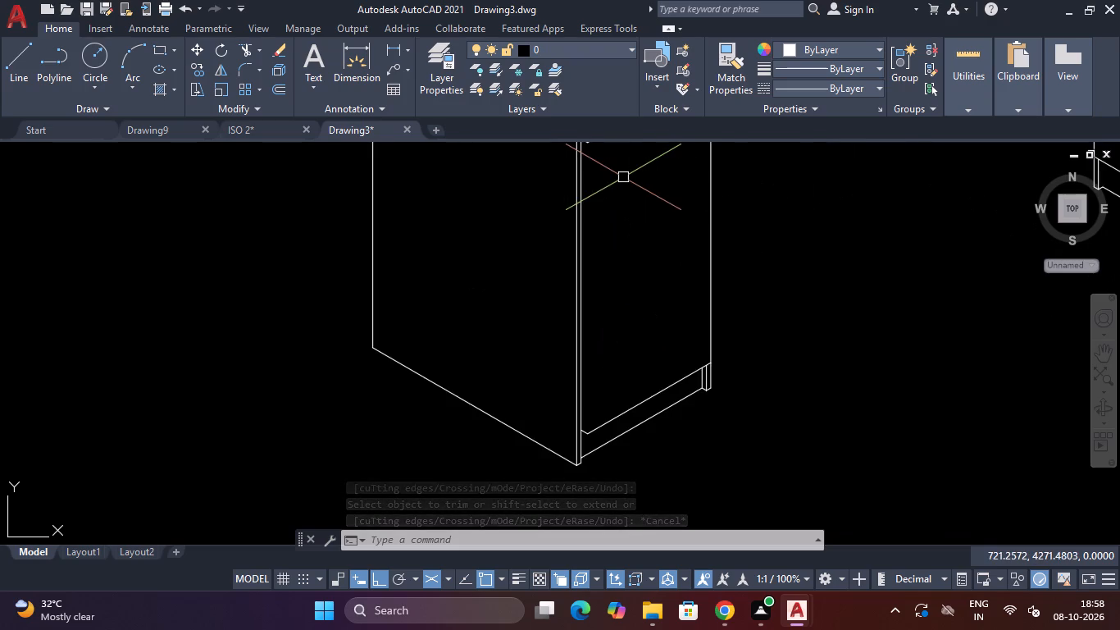
scroll(623, 177, "down", 2)
scroll(620, 178, "up", 1)
type("L")
key("space")
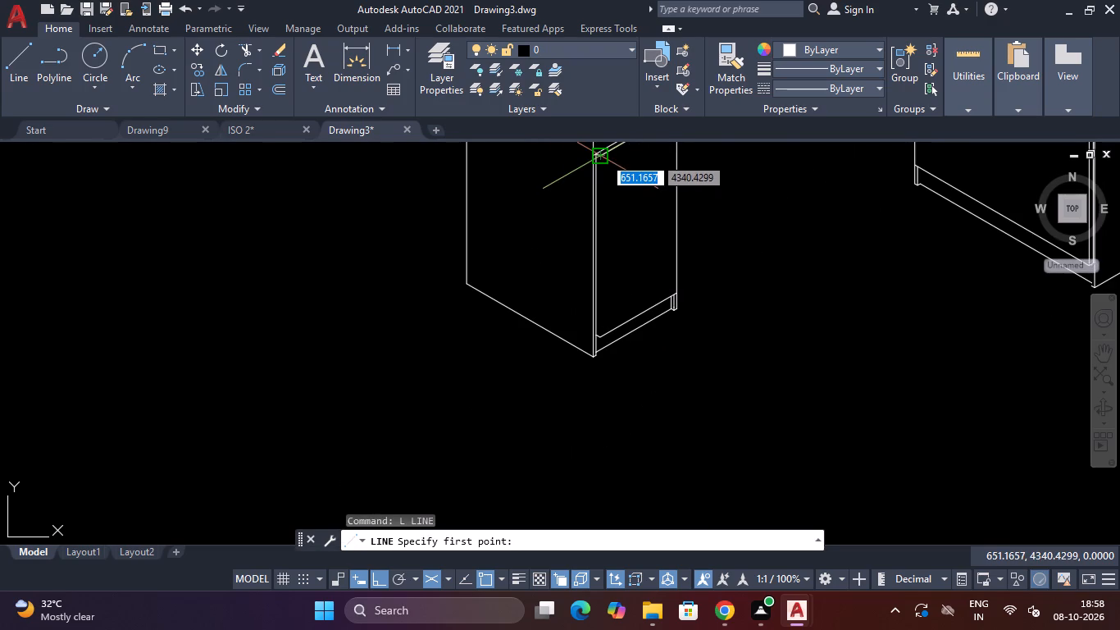
scroll(603, 157, "up", 3)
left_click(576, 160)
scroll(580, 169, "down", 4)
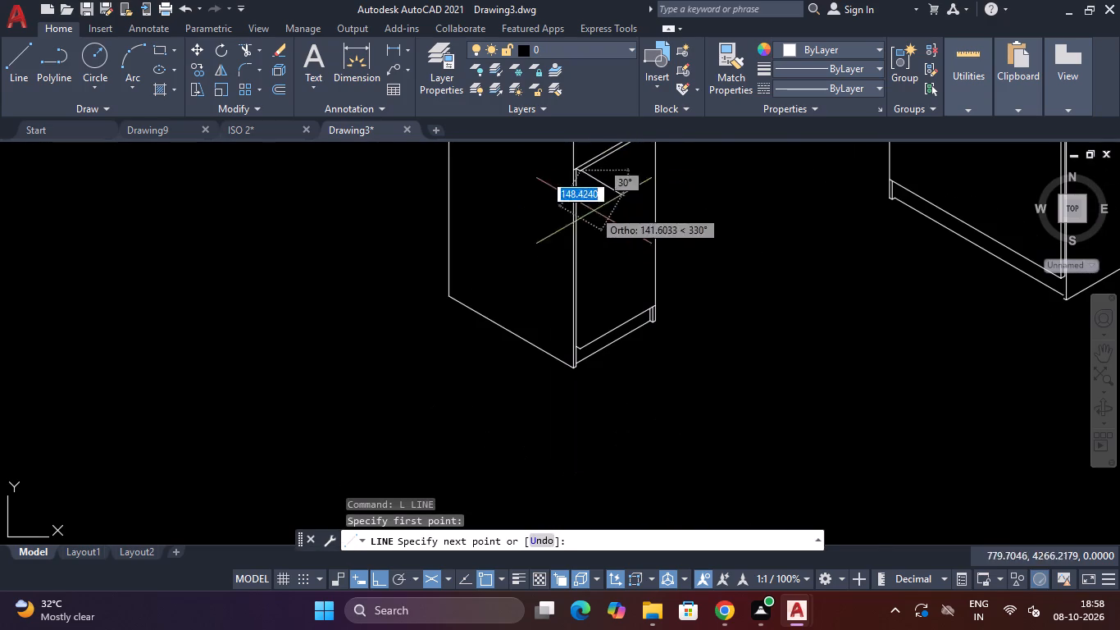
key("F5")
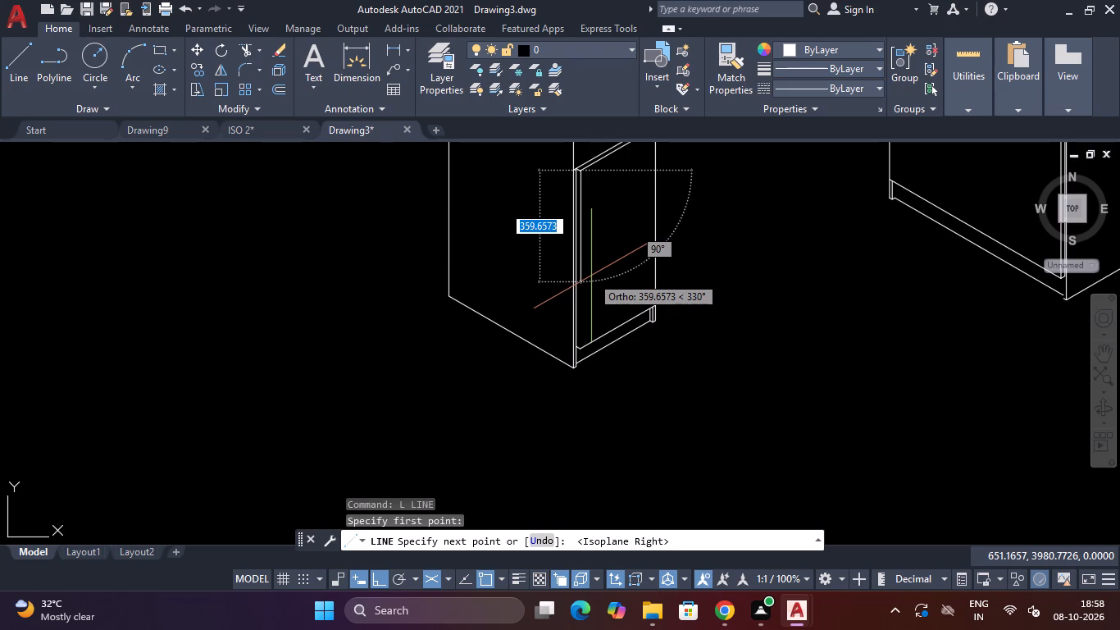
scroll(581, 356, "up", 3)
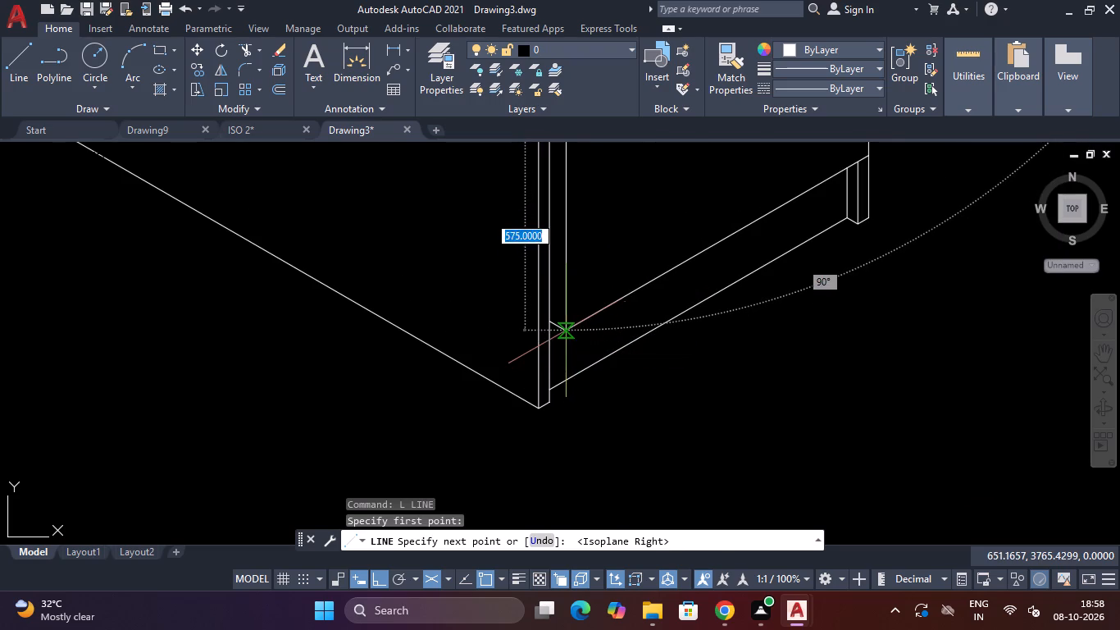
left_click(566, 331)
scroll(566, 331, "down", 4)
key("Escape")
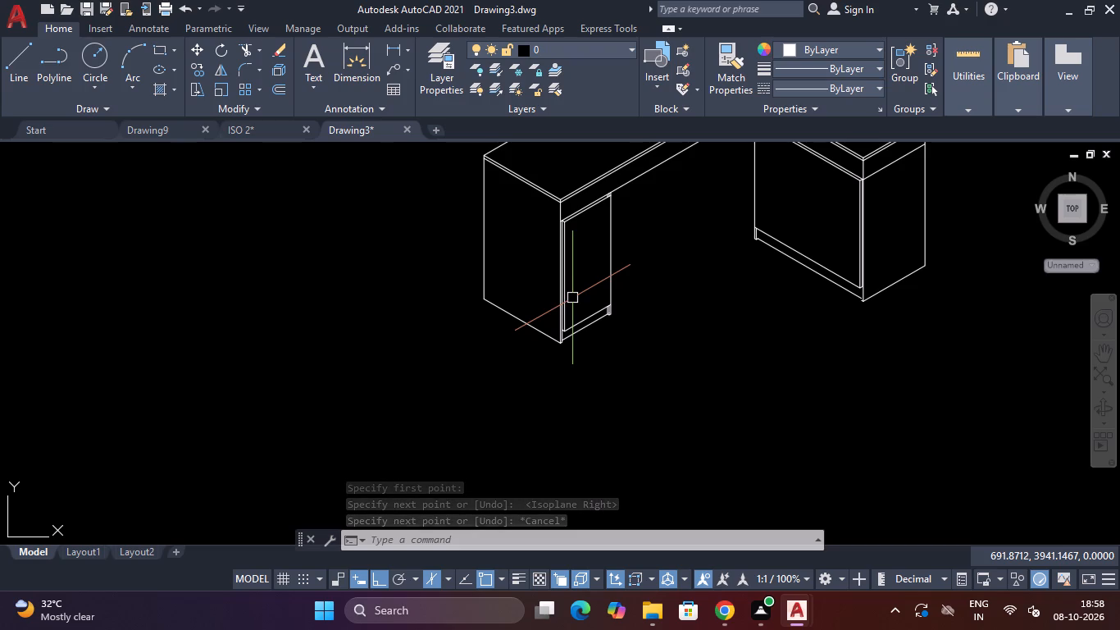
Trim the two vertical stubs between the parallel 30° lines at the top of the left leg's inner panel.
scroll(603, 191, "up", 4)
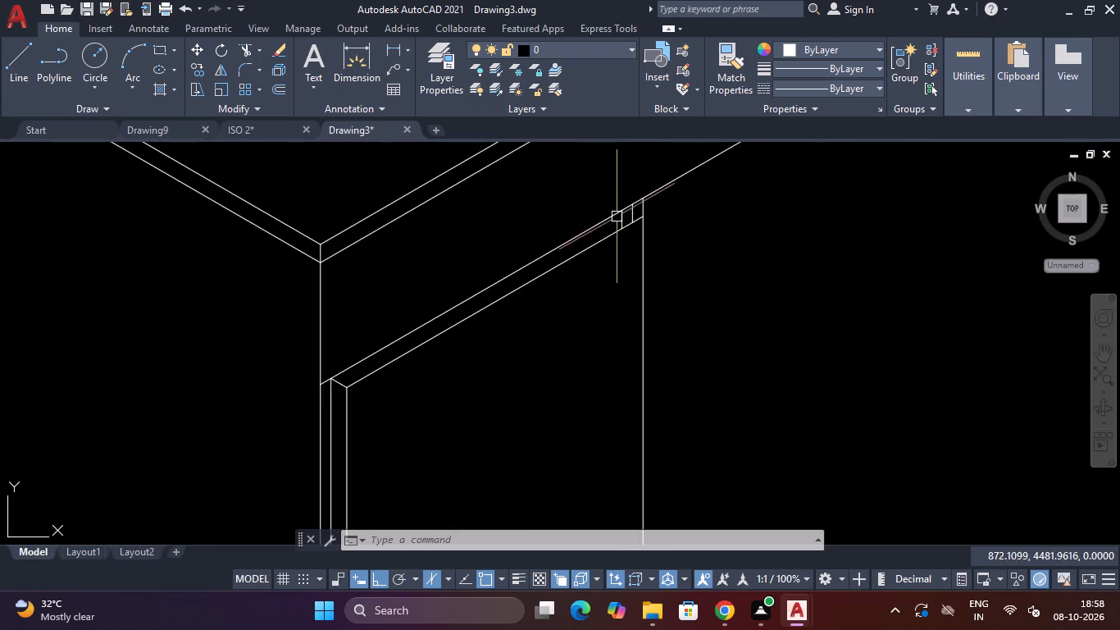
scroll(617, 217, "up", 3)
key("t")
key("r")
key("space")
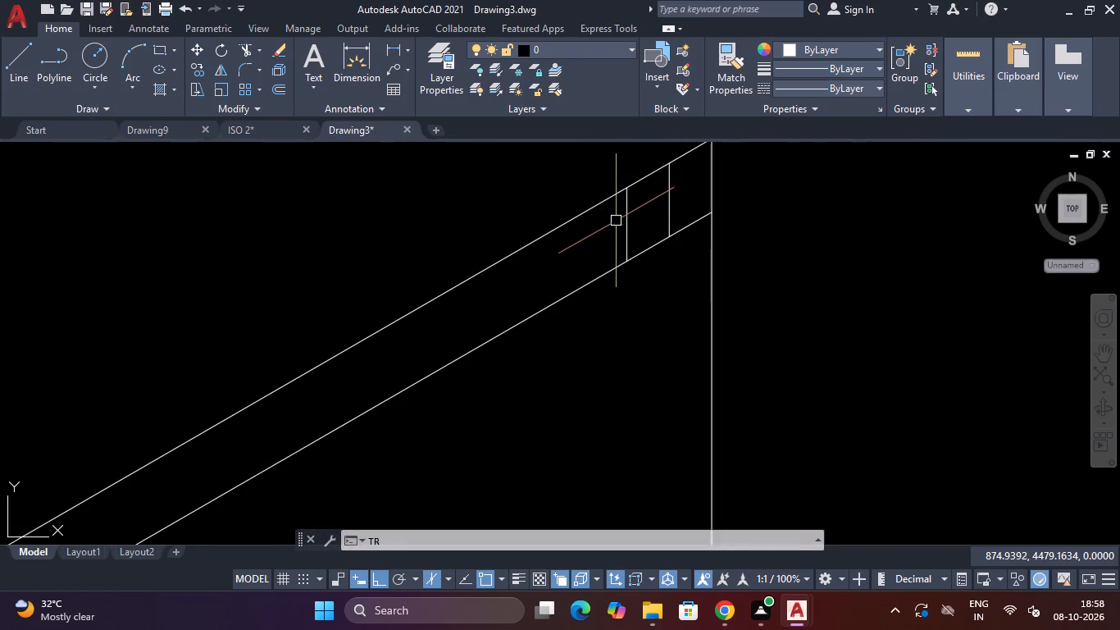
left_click(627, 217)
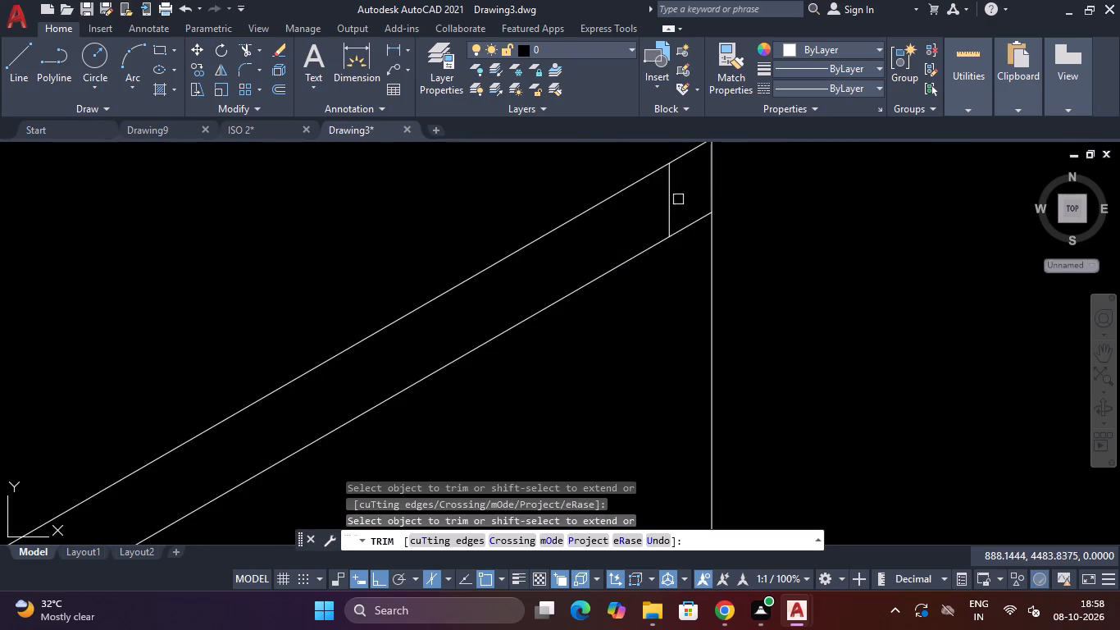
left_click(672, 203)
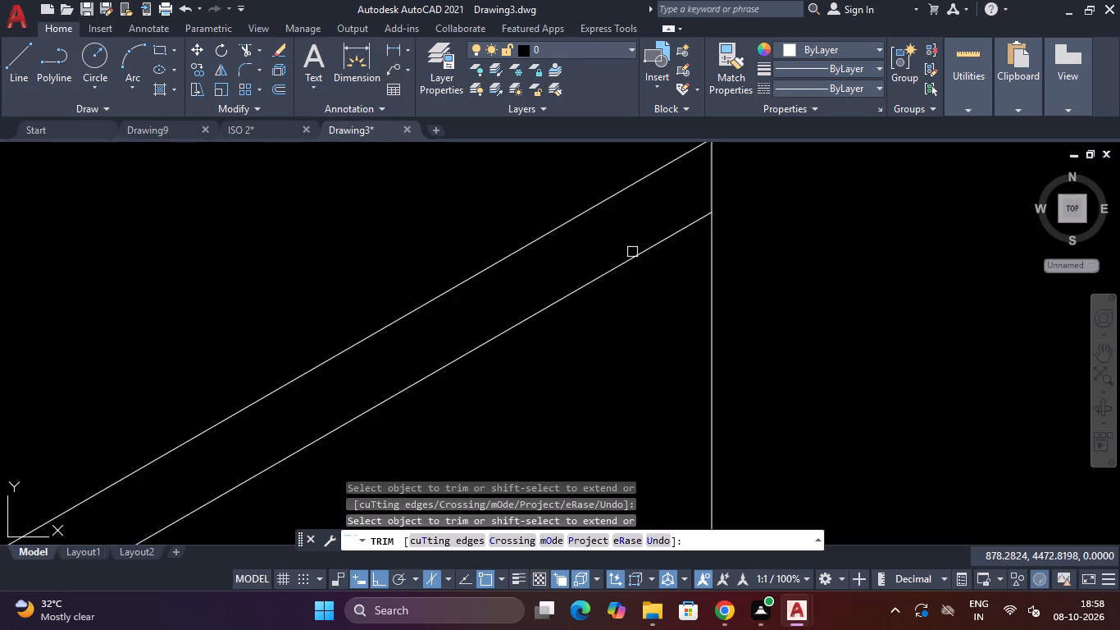
scroll(632, 252, "down", 4)
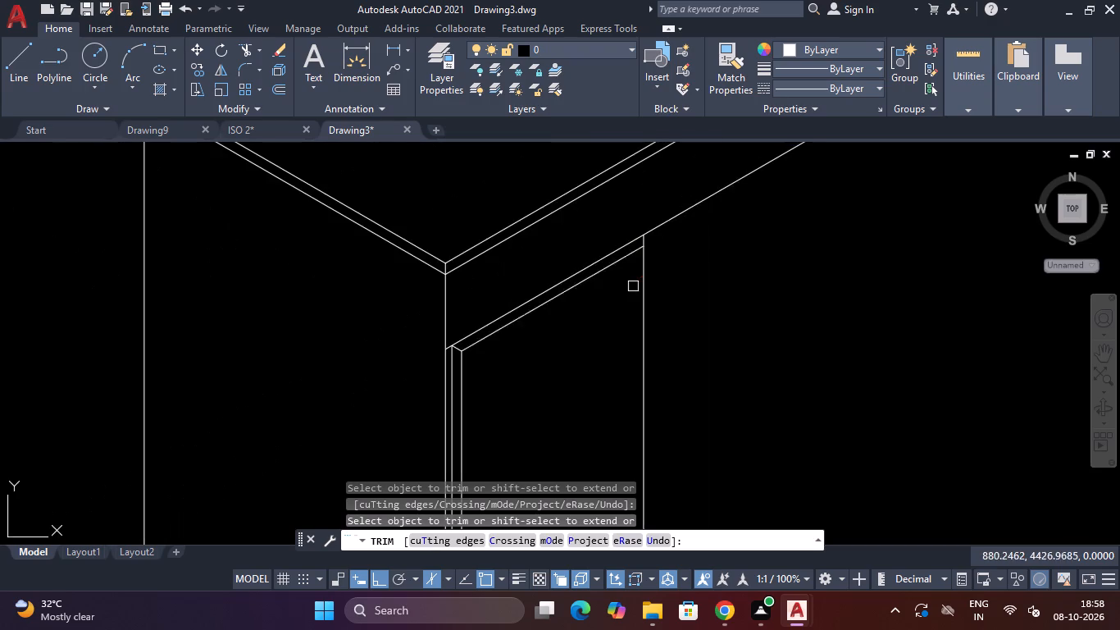
scroll(633, 286, "down", 3)
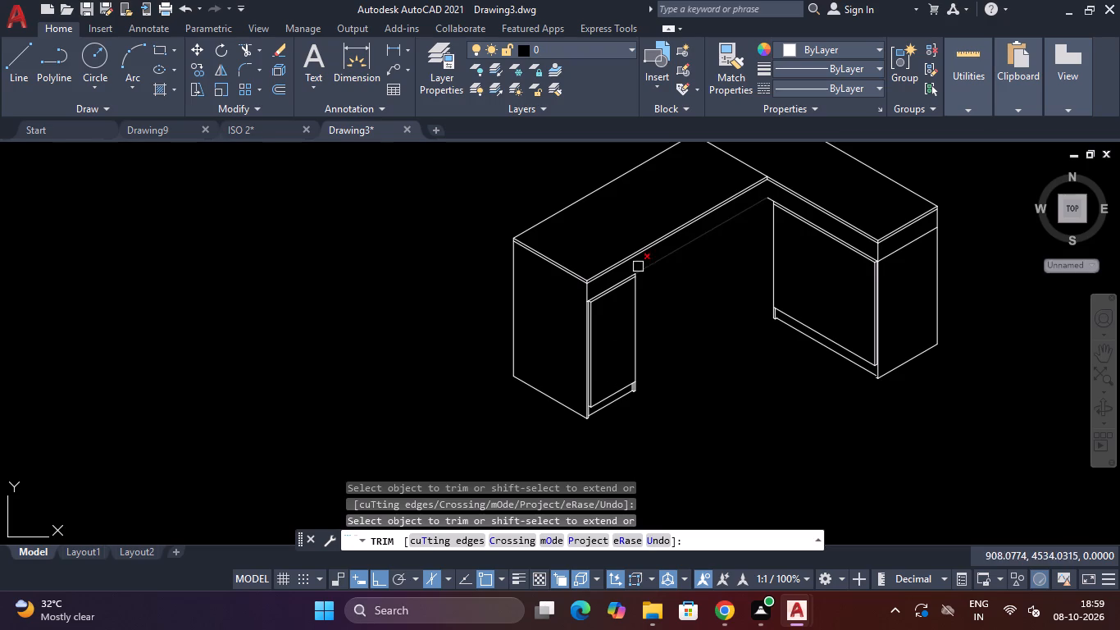
scroll(638, 267, "up", 6)
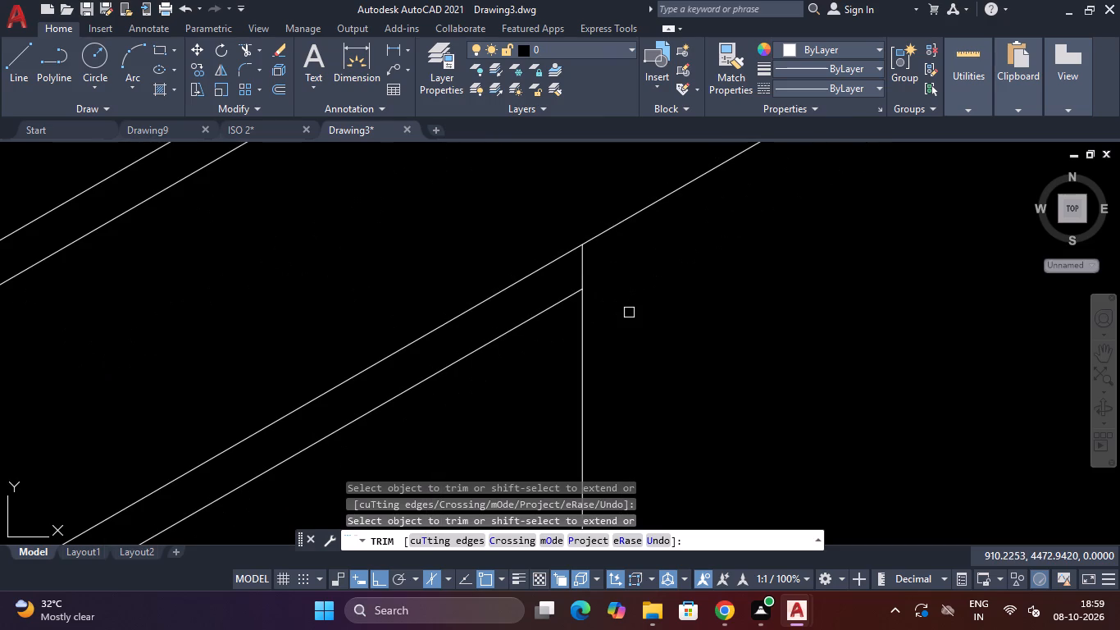
type("L")
key("space")
key("Escape")
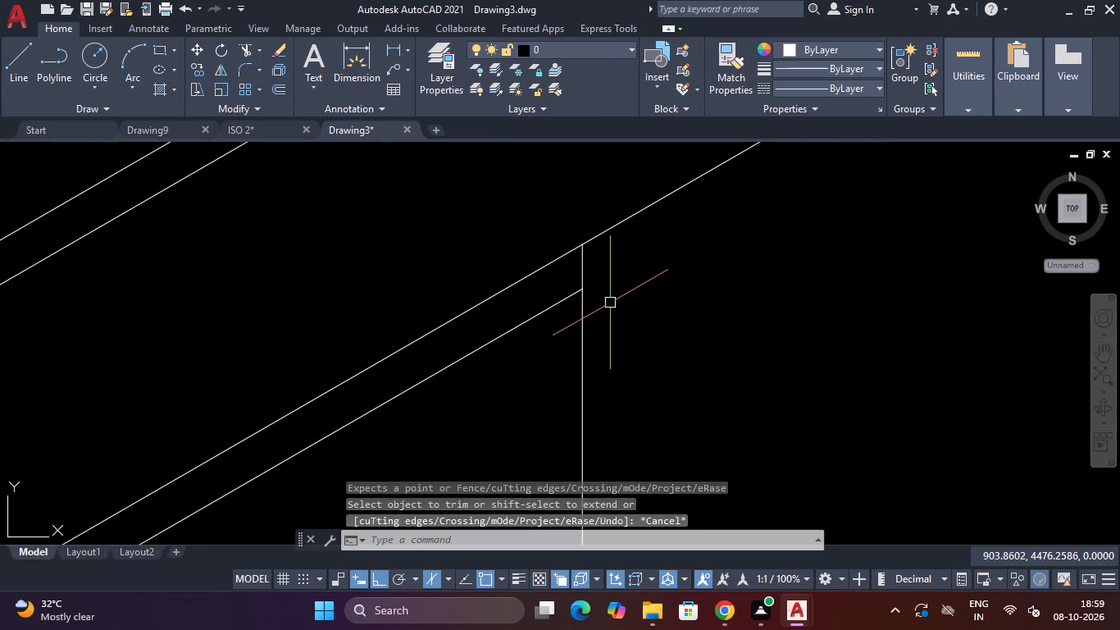
Draw a line at 150° from the top inner corner of the left leg's recessed panel, crossing the upper 30° line.
type("L")
key("space")
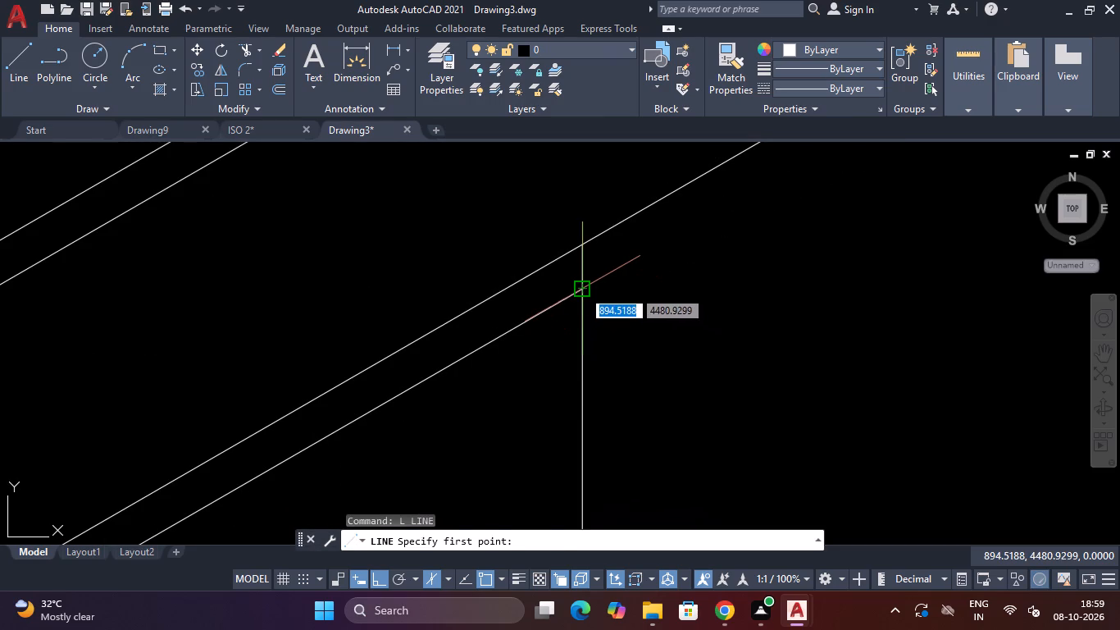
left_click(582, 290)
key("F5")
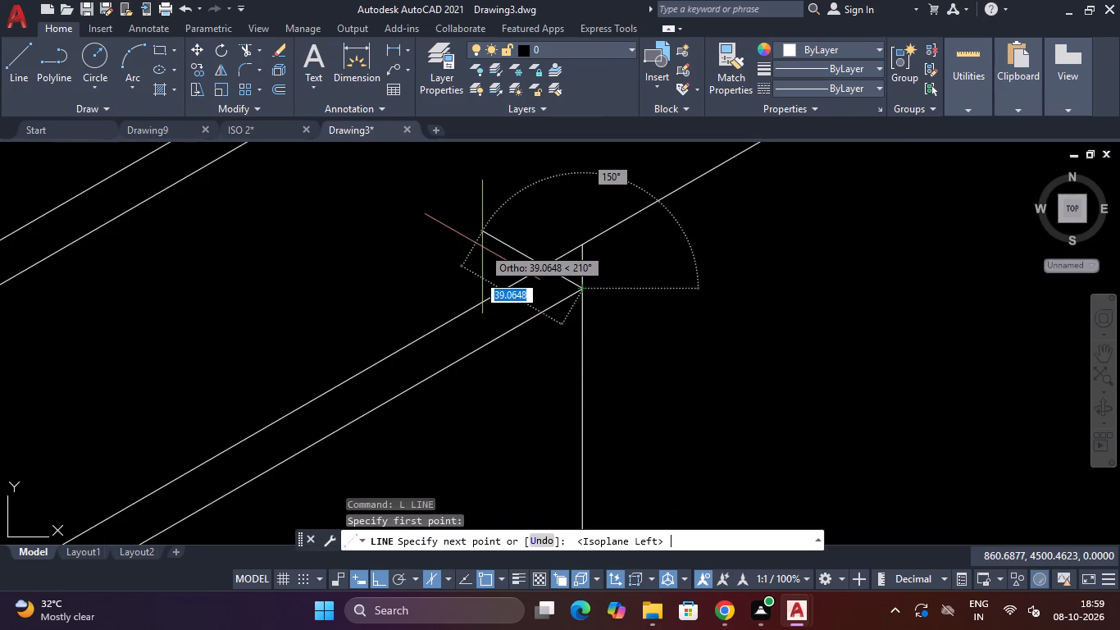
left_click(480, 240)
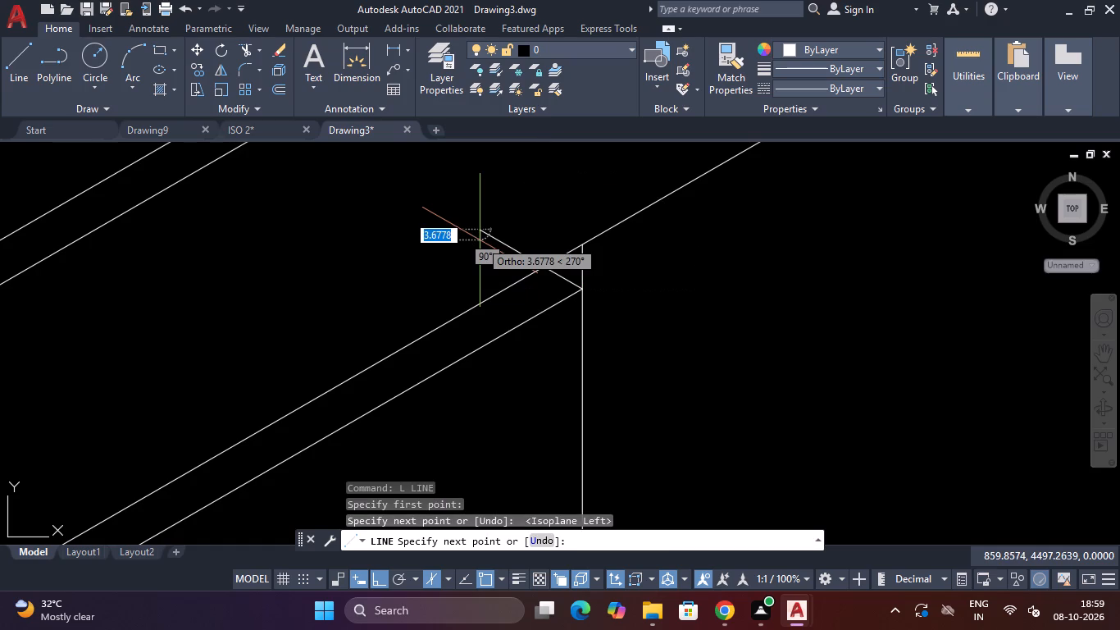
key("Escape")
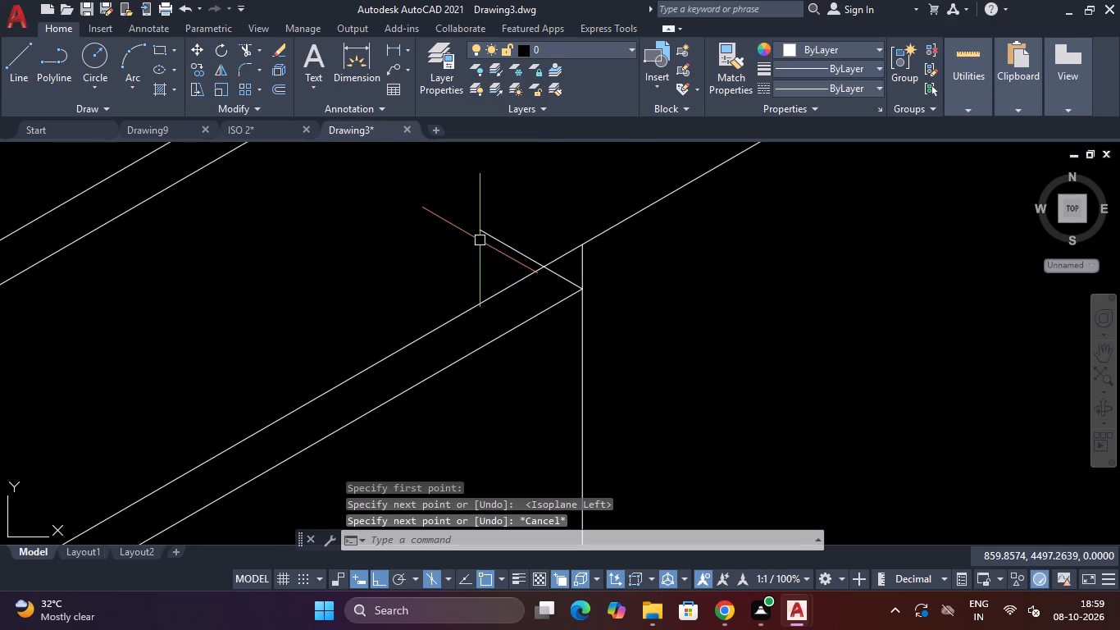
Trim the 150° line where it extends beyond the upper 30° line at the left leg's top corner.
type("TR")
key("Return")
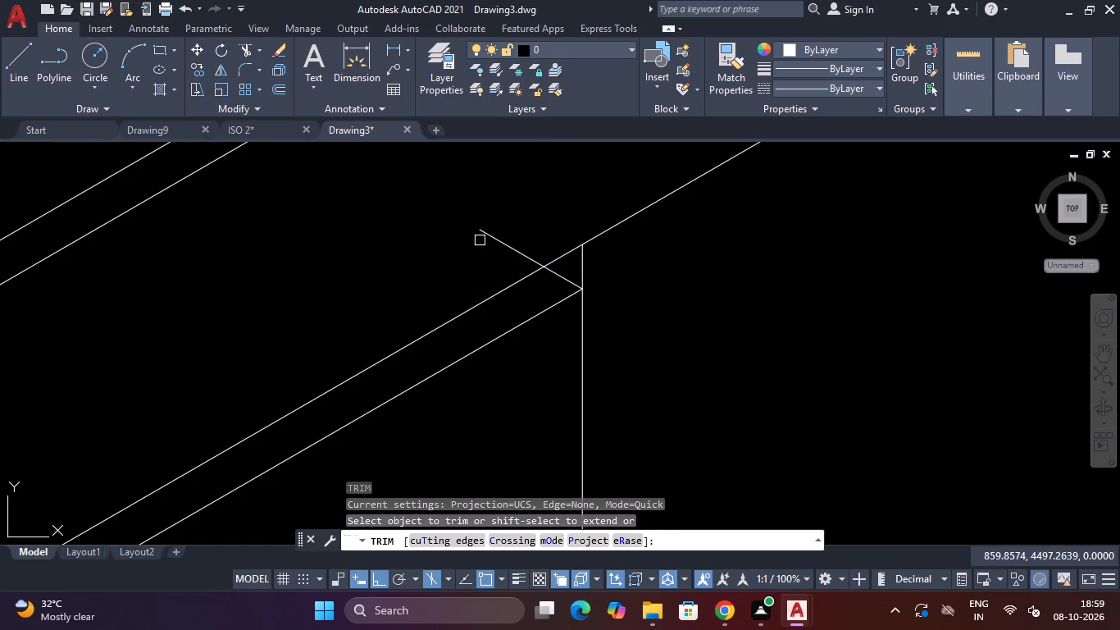
left_click(514, 246)
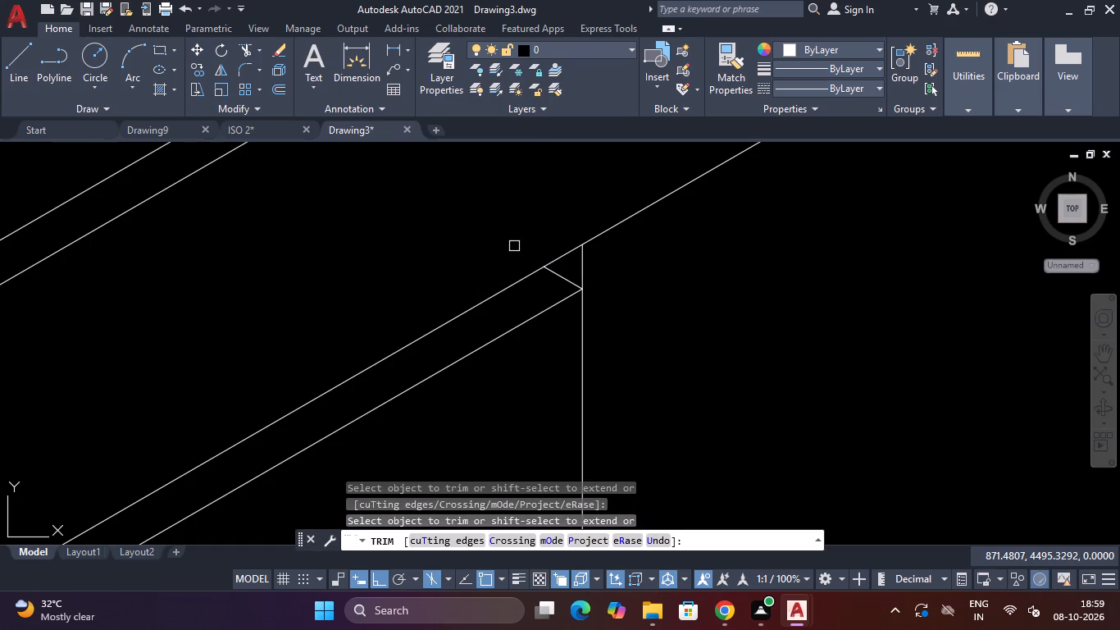
key("Escape")
Draw connected lines from the desktop's back corner: 755 down, 65 at 210°, and about 210 up past the apron's lower edge.
scroll(514, 246, "down", 4)
scroll(528, 342, "down", 3)
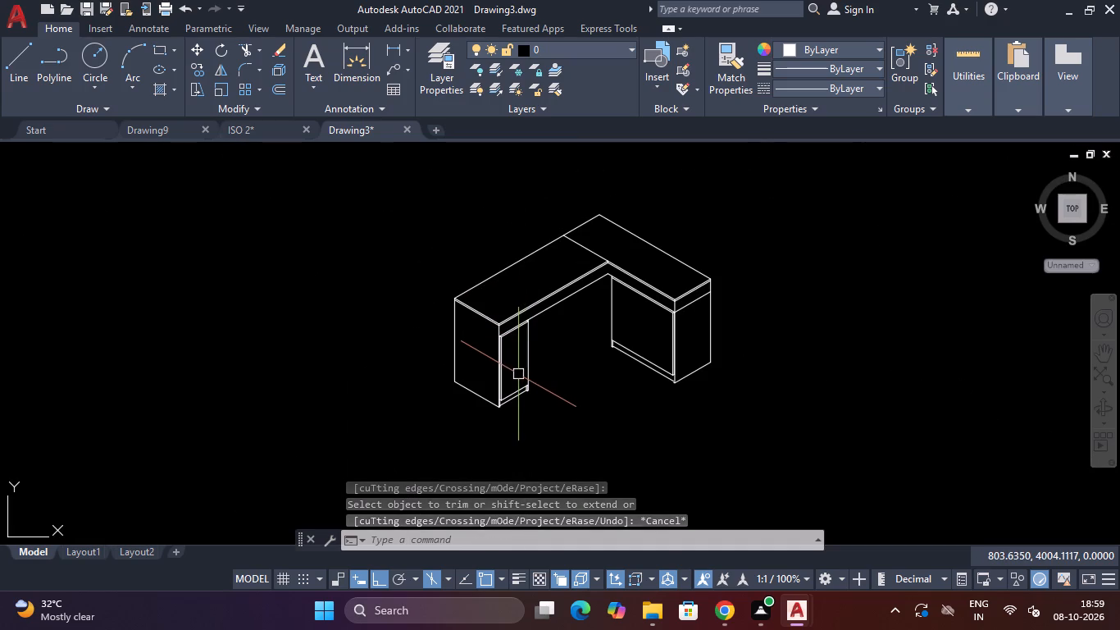
key("Escape")
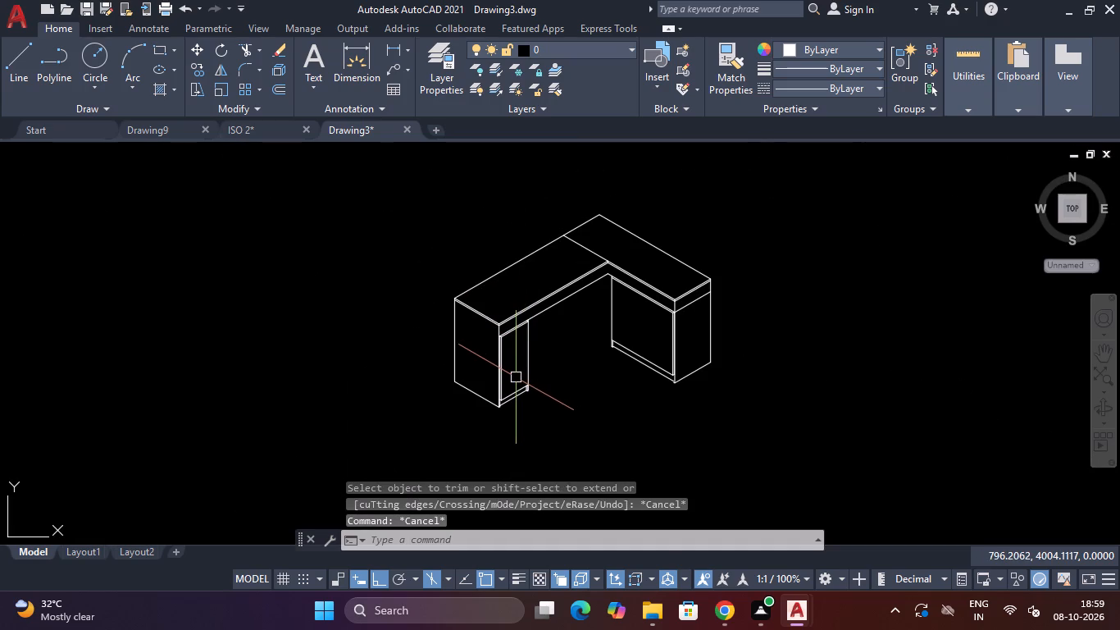
scroll(602, 272, "up", 2)
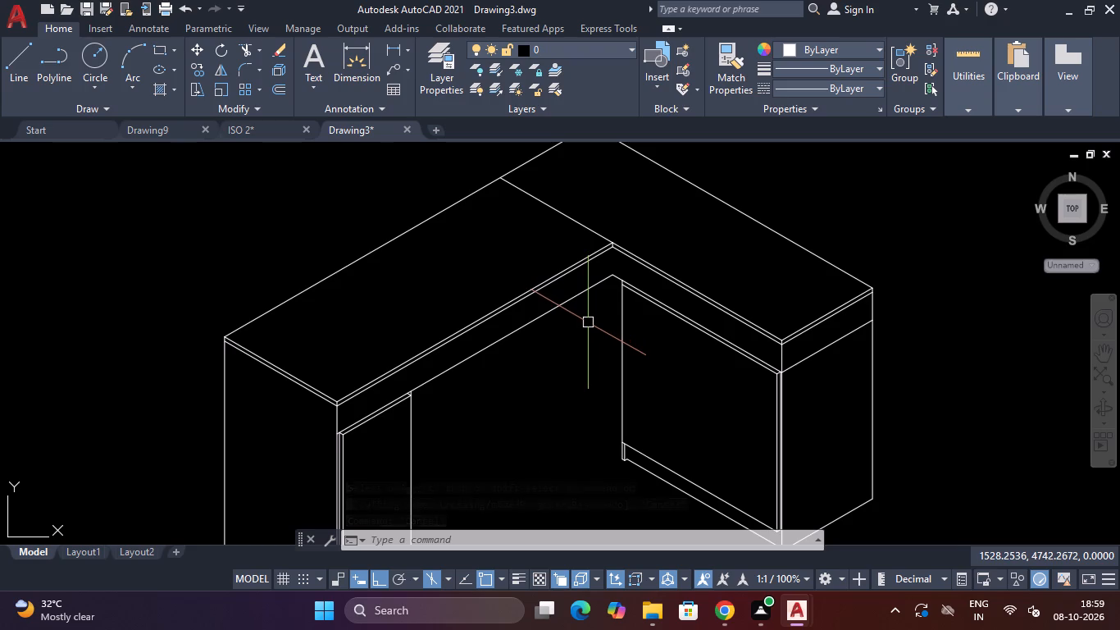
type("L")
key("space")
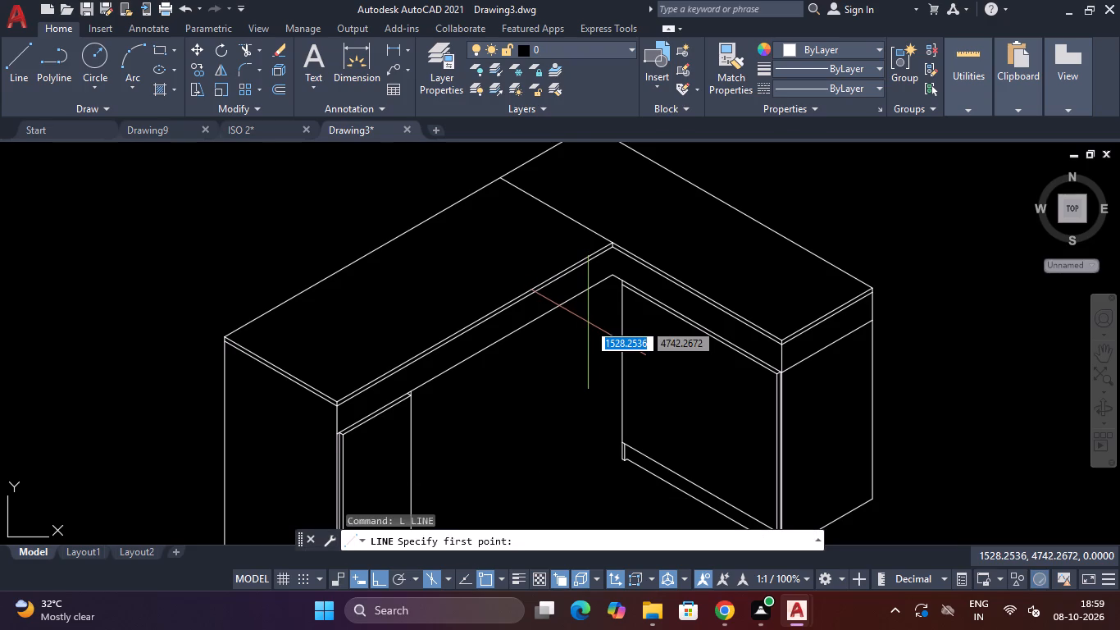
scroll(616, 176, "down", 3)
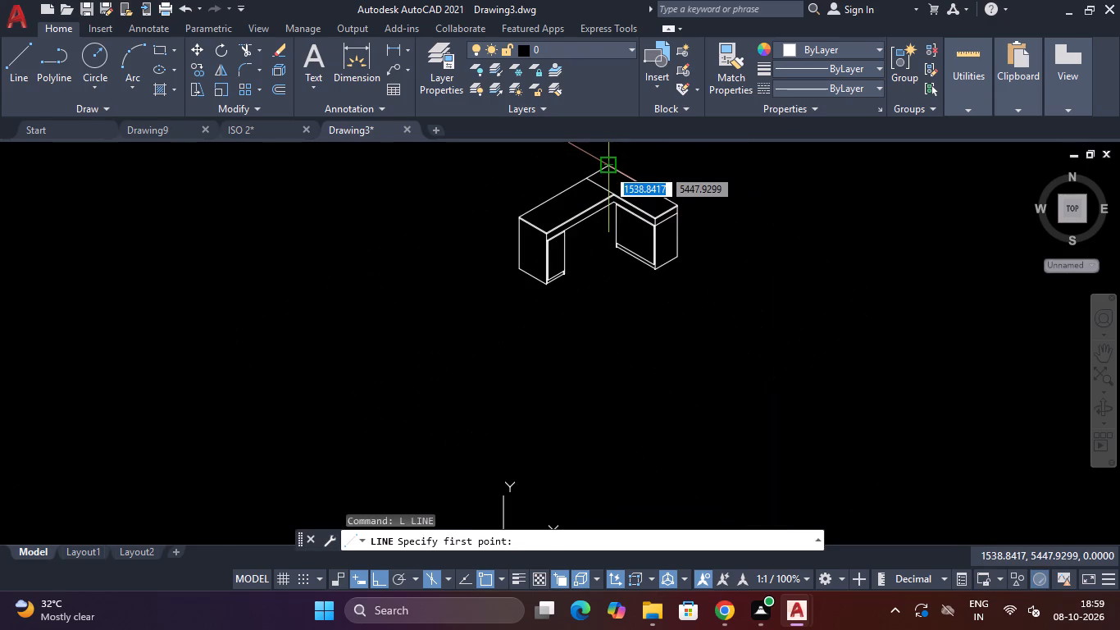
left_click(607, 168)
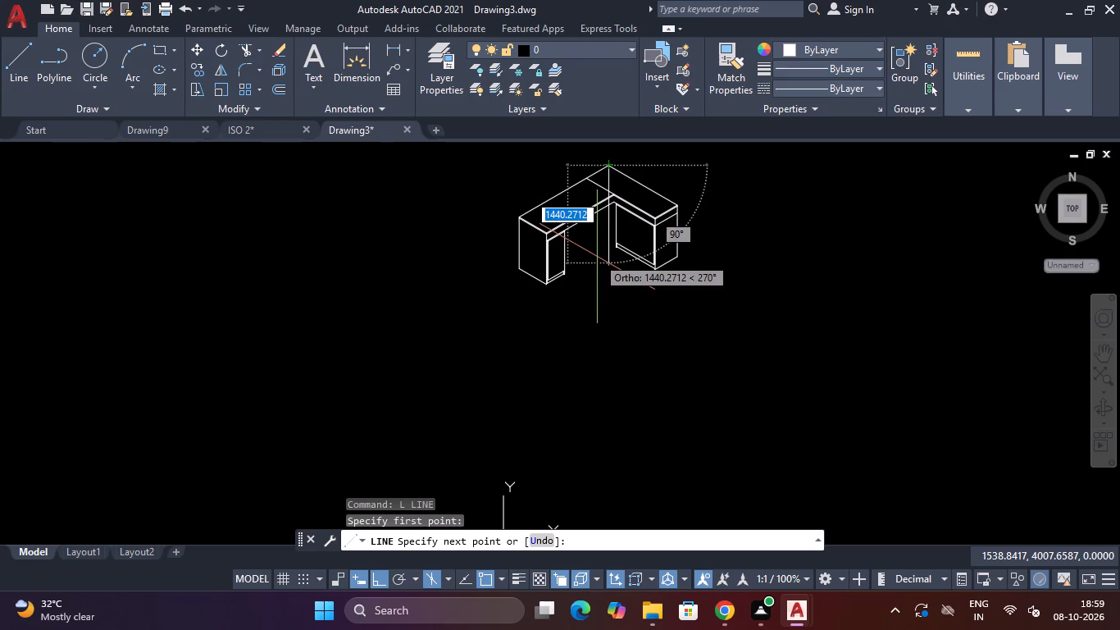
type("755")
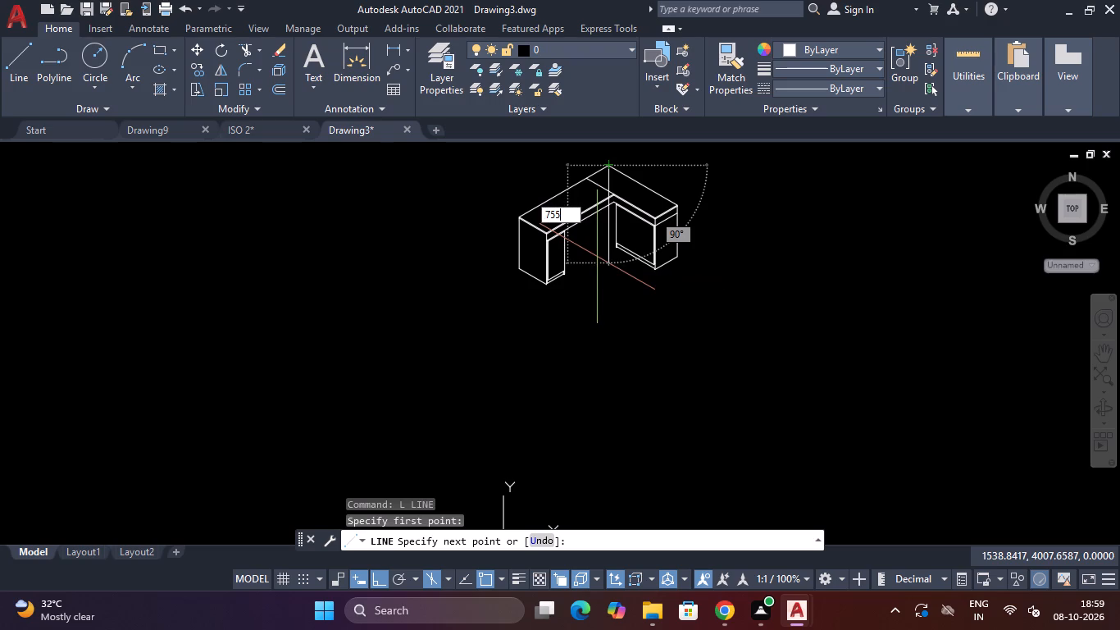
key("Return")
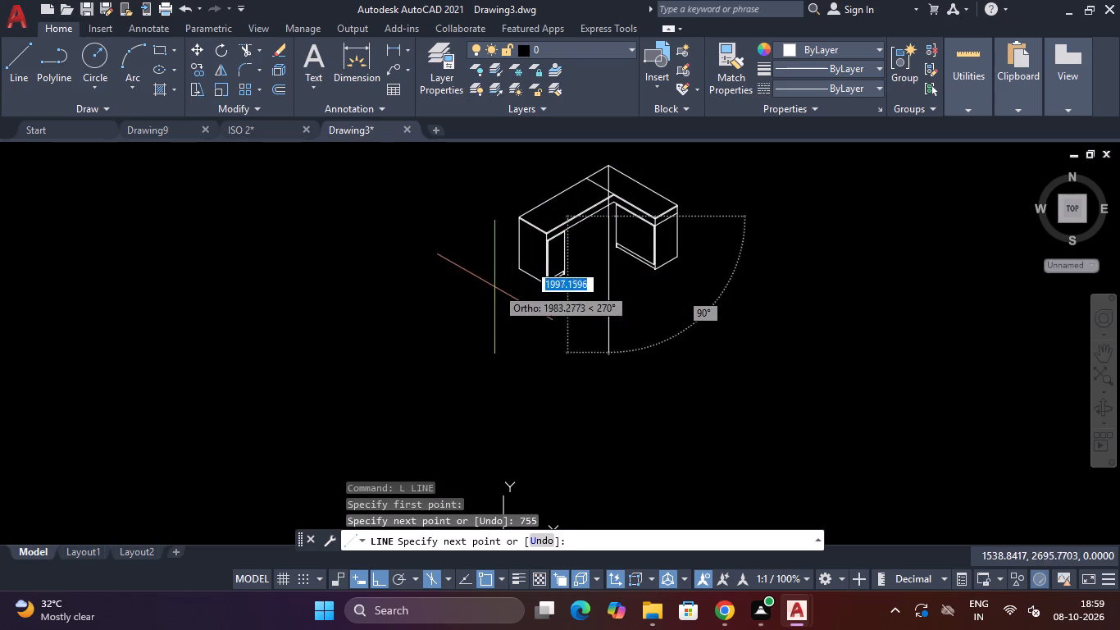
key("F5")
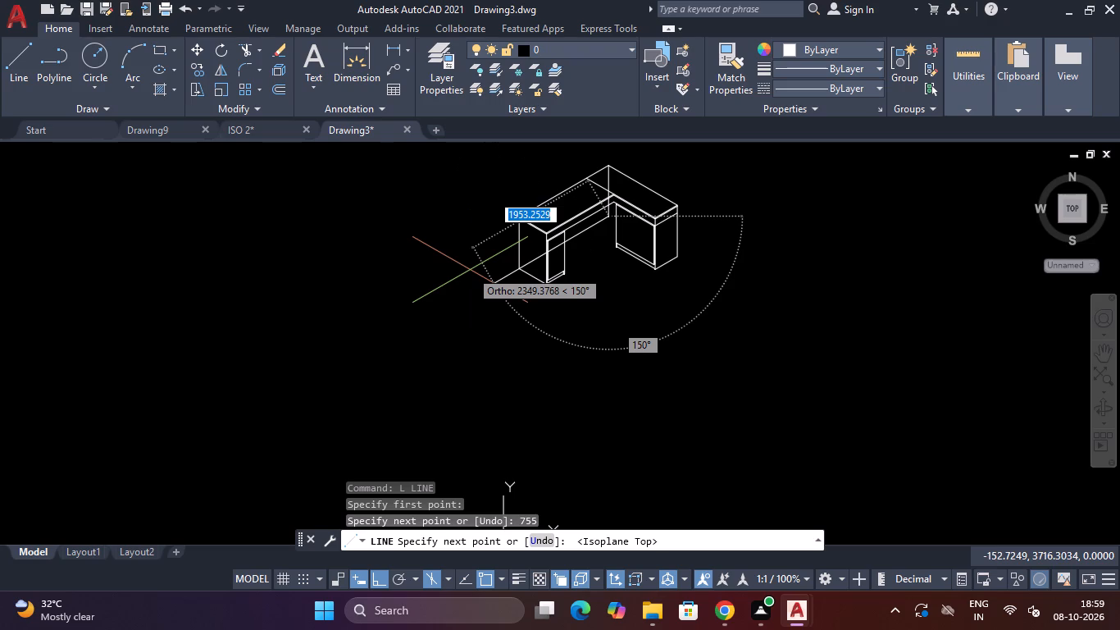
key("F5")
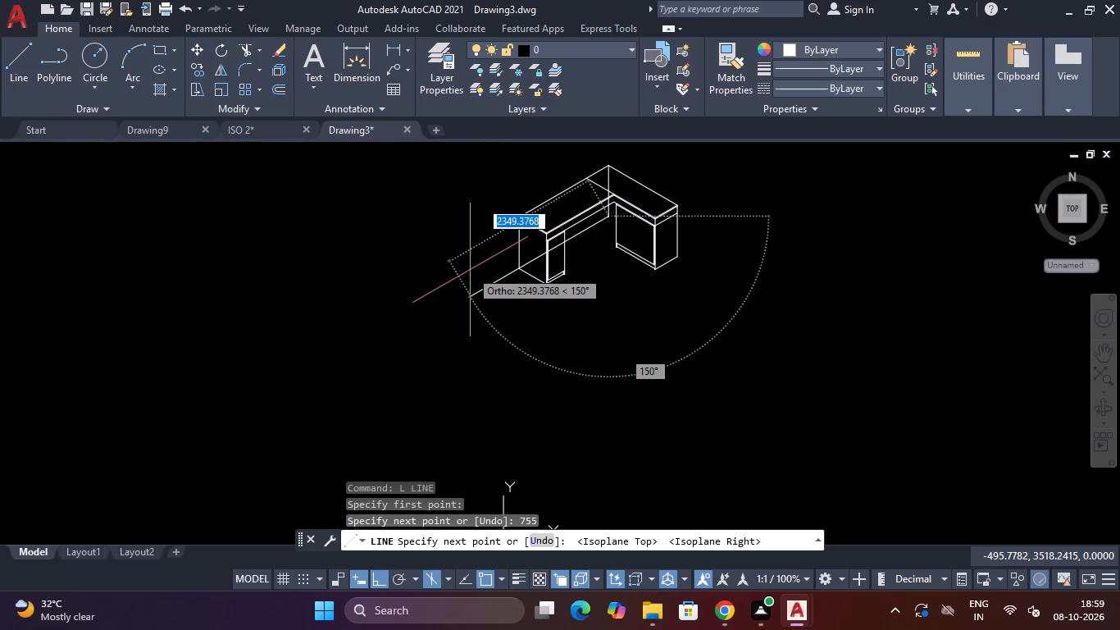
type("65")
key("Return")
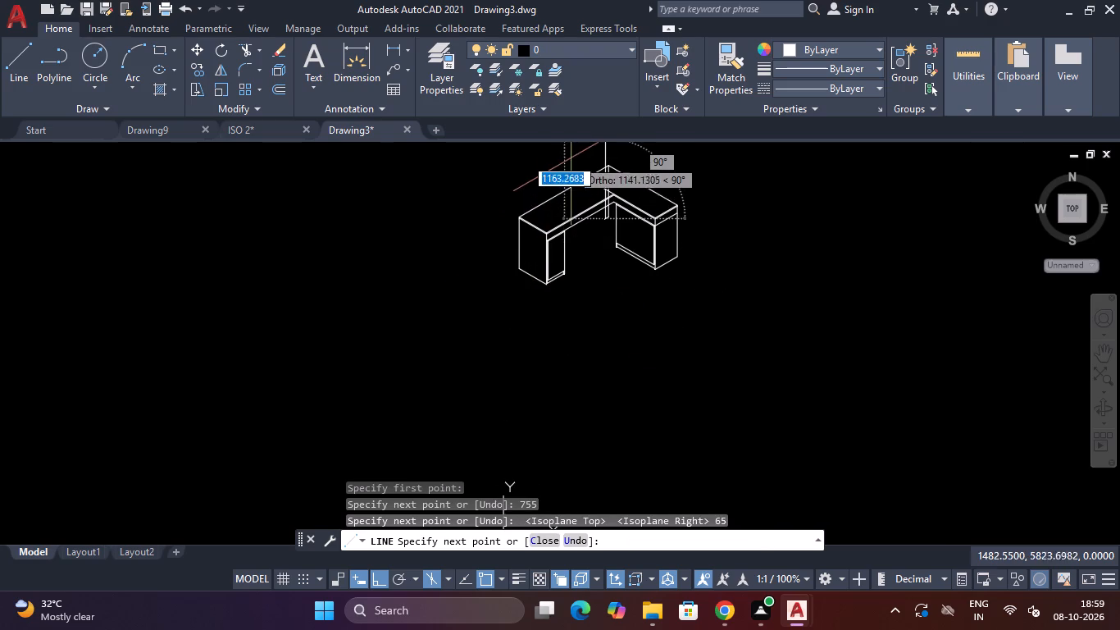
scroll(563, 172, "up", 3)
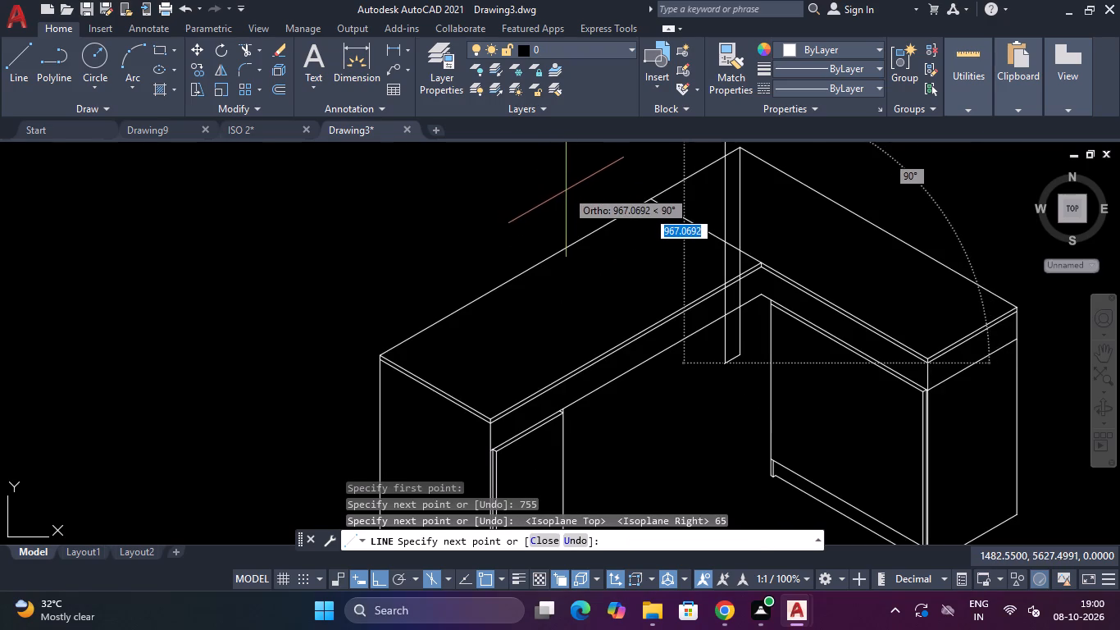
scroll(722, 305, "up", 3)
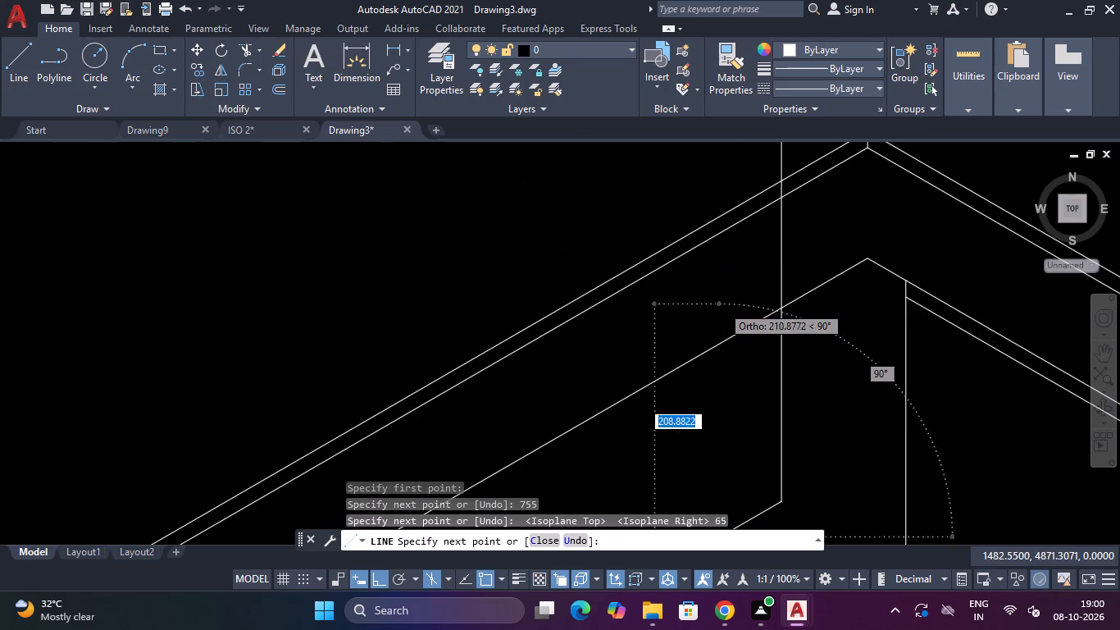
left_click(722, 300)
key("Escape")
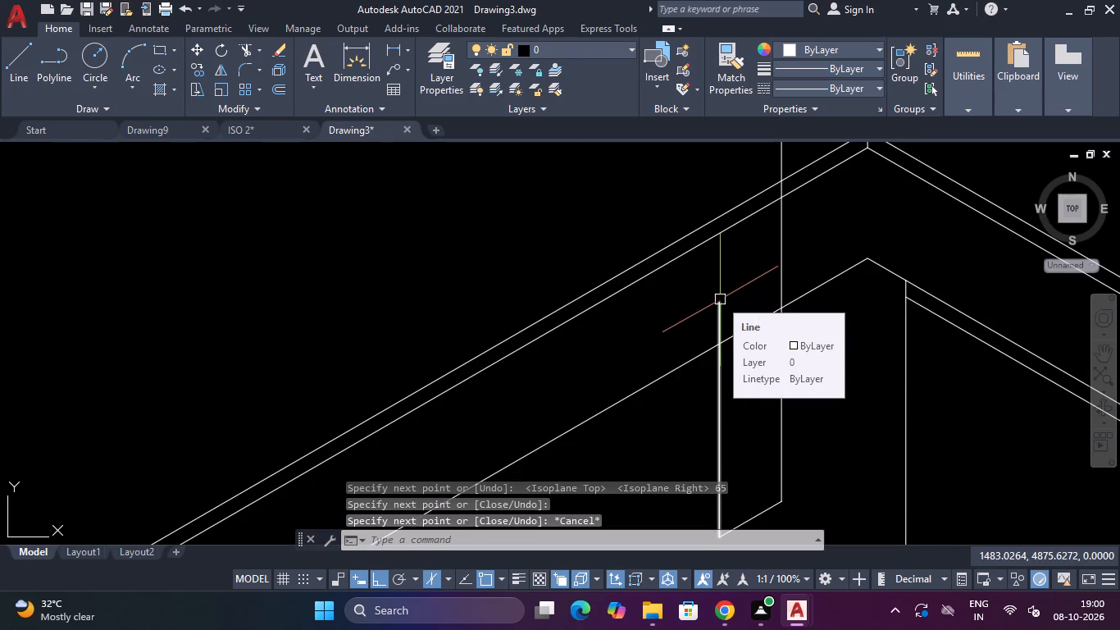
Trim the back leg's two verticals above the apron's lower edge, including the longer one where it crosses the apron and desktop edge.
type("TR")
key("space")
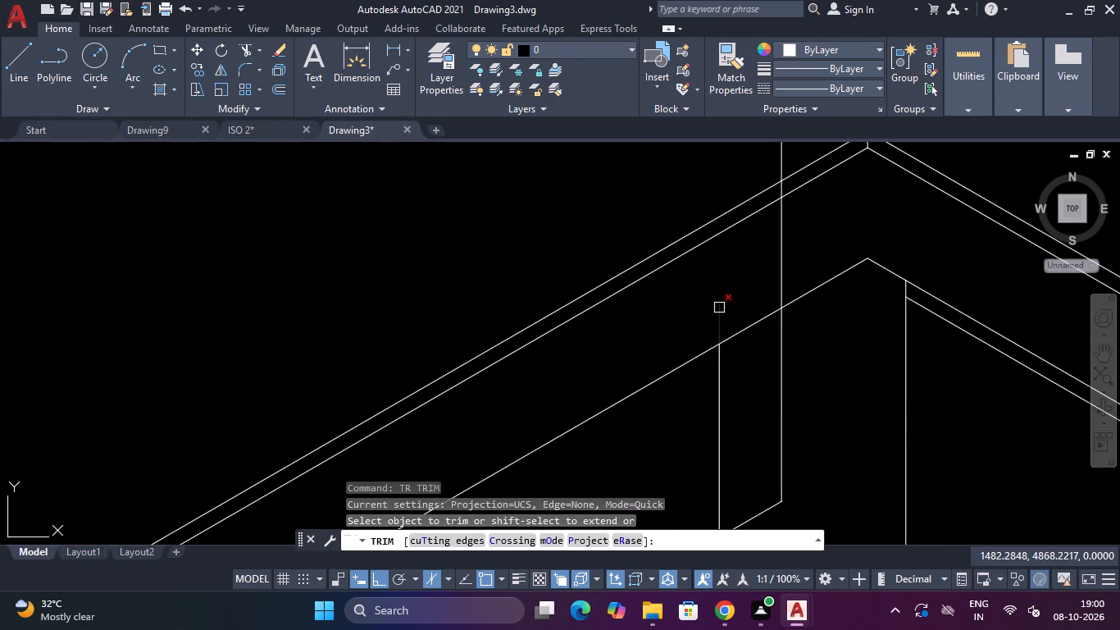
left_click(719, 313)
scroll(761, 246, "down", 3)
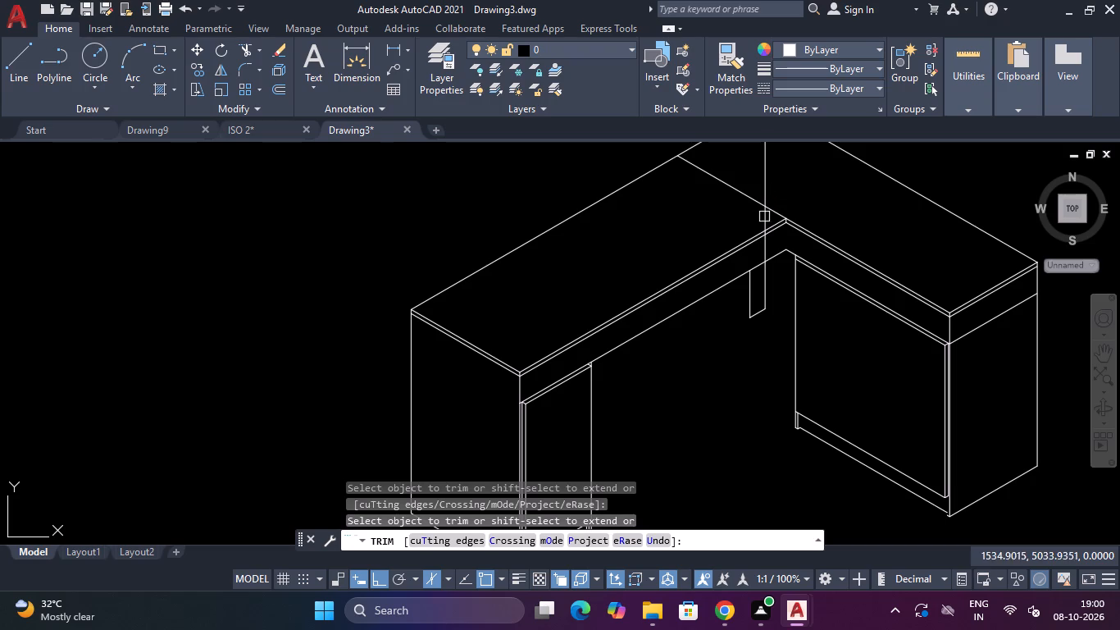
left_click(767, 217)
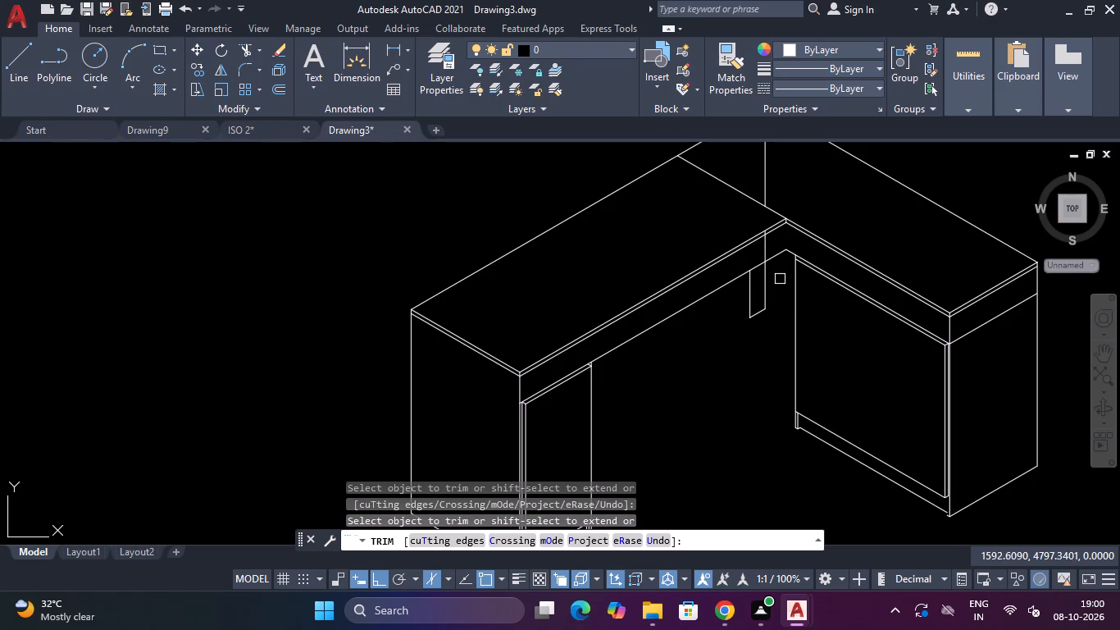
left_click(762, 246)
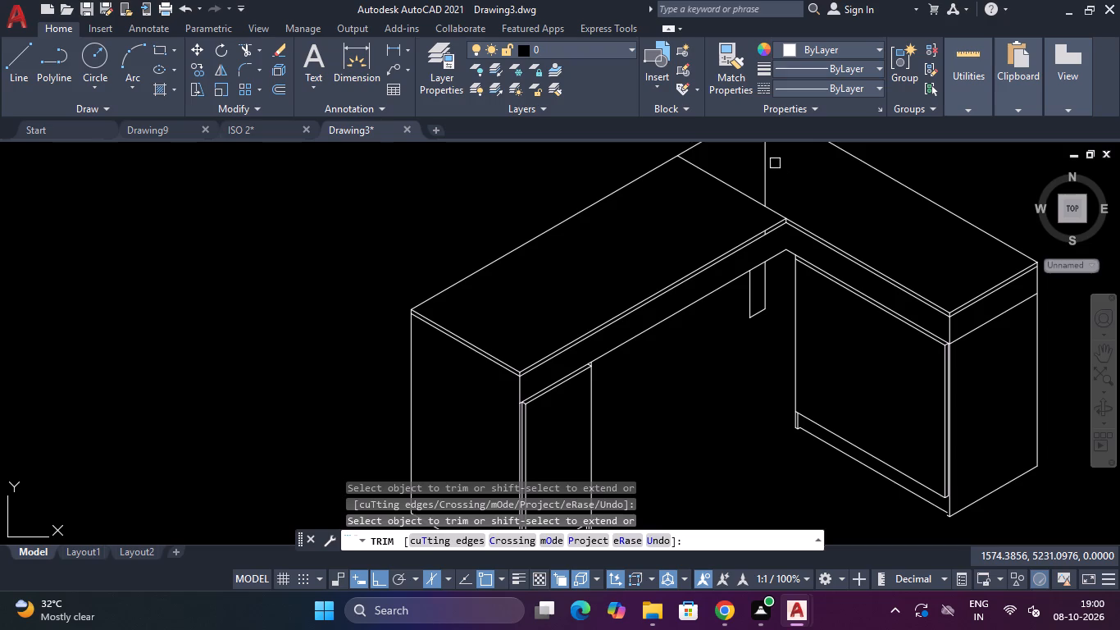
key("Escape")
key("Escape")
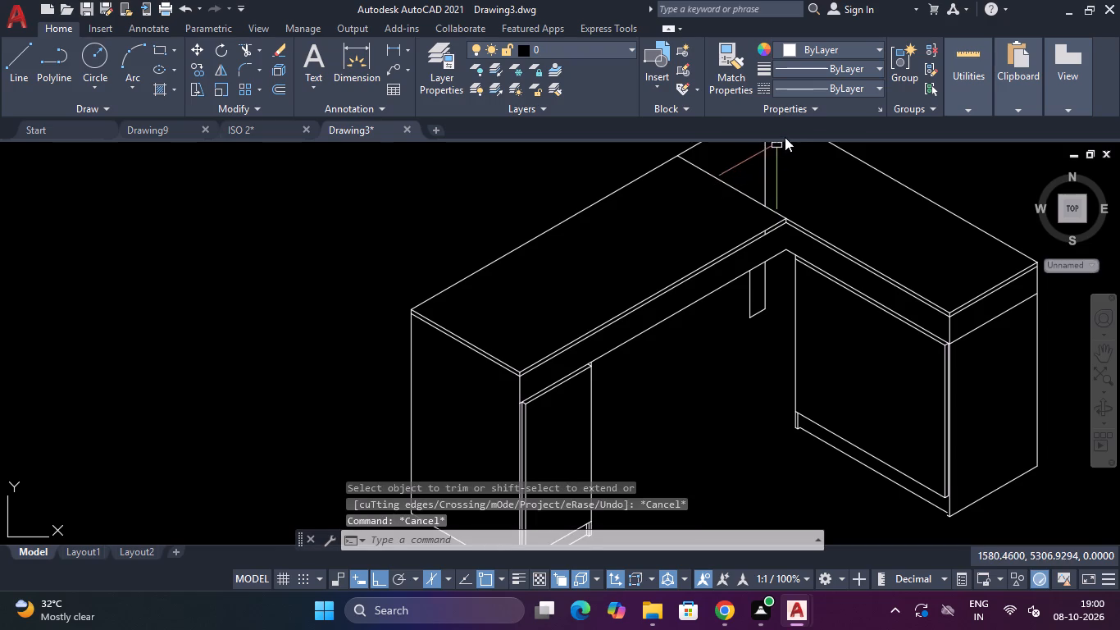
Erase the leftover vertical line crossing the desktop surface below its back corner.
left_click(785, 137)
left_click_drag(794, 144, 784, 151)
left_click(760, 165)
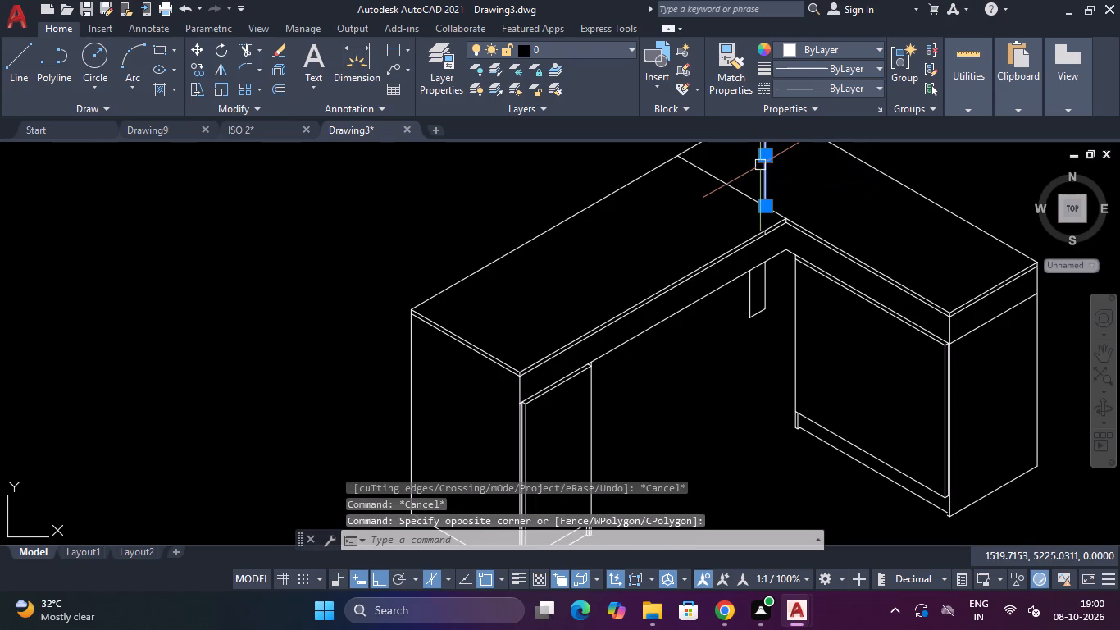
key("Delete")
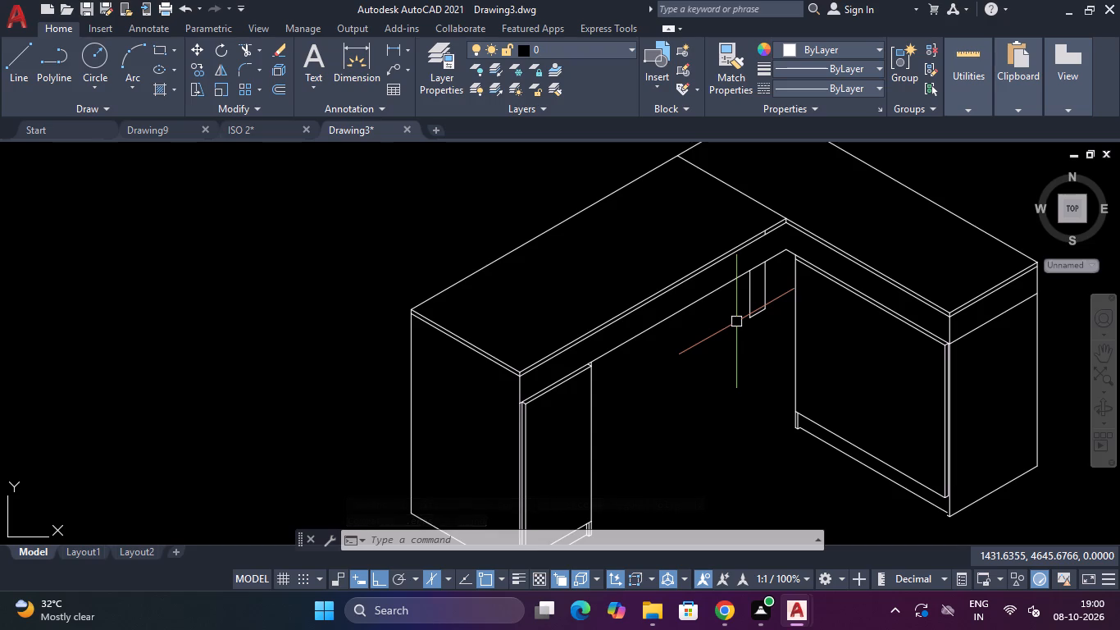
key("space")
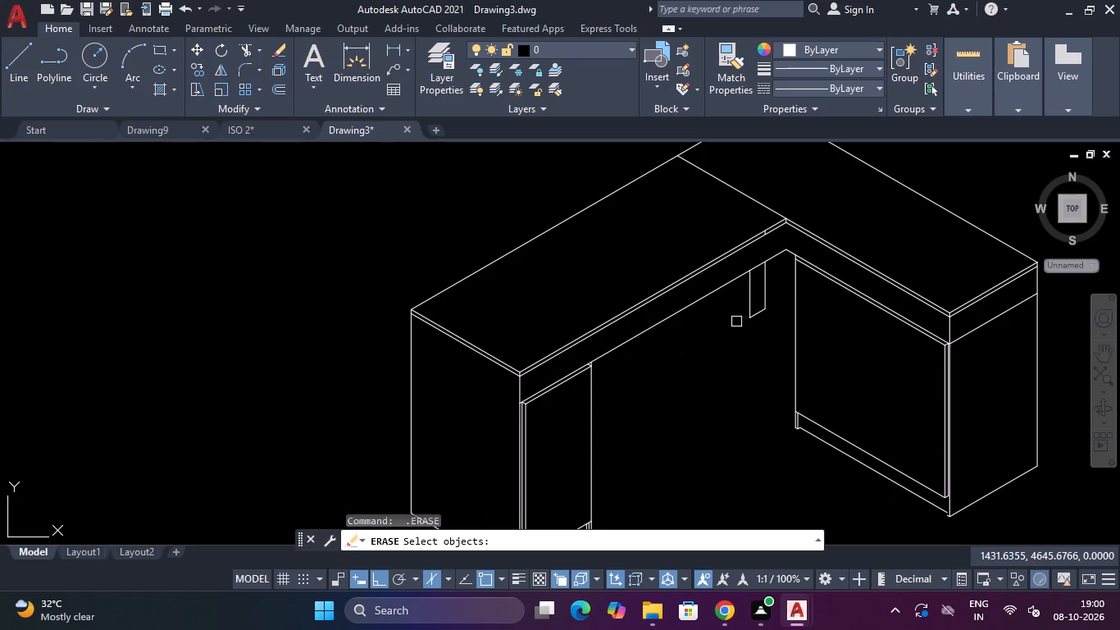
key("Escape")
Draw a 10-long line at 150° from the back leg's lower front corner, continuing vertically past the apron's lower edge.
type("L")
key("space")
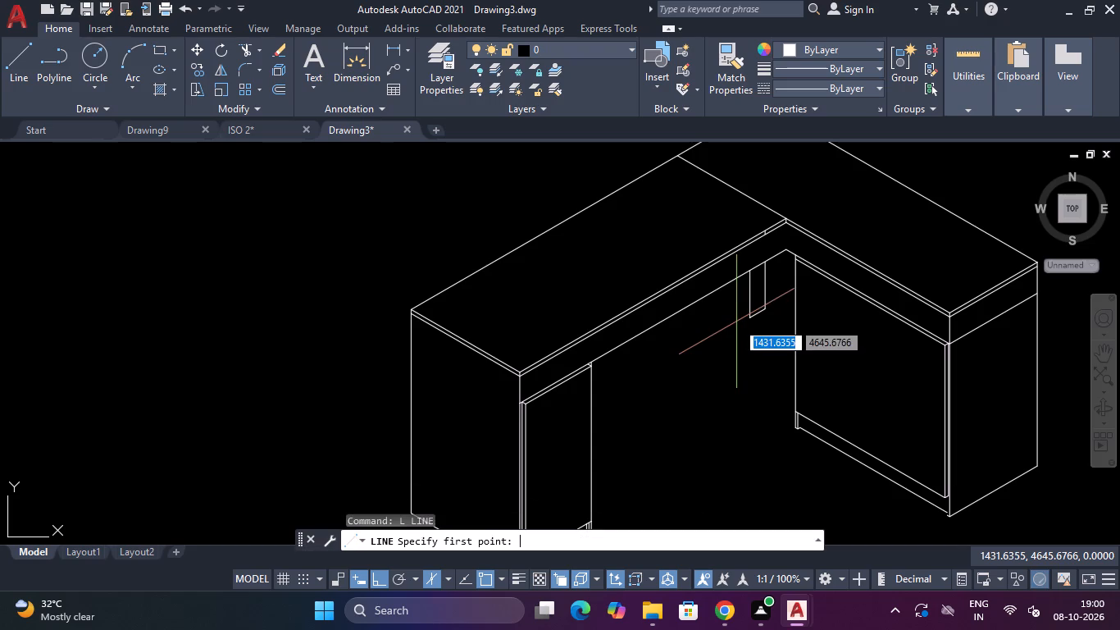
key("F5")
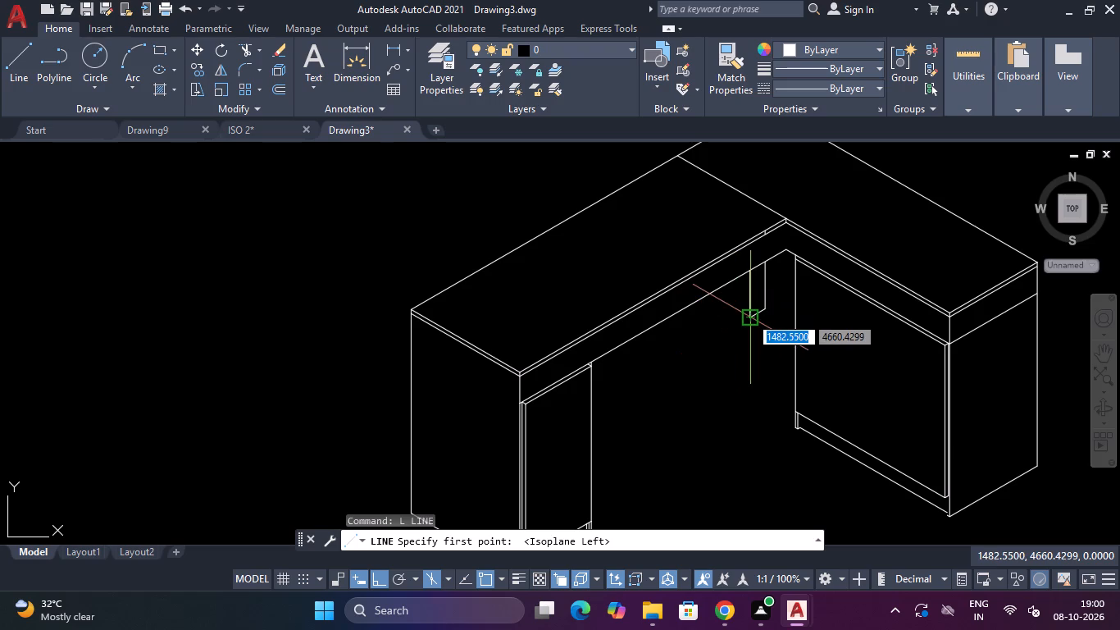
left_click(749, 316)
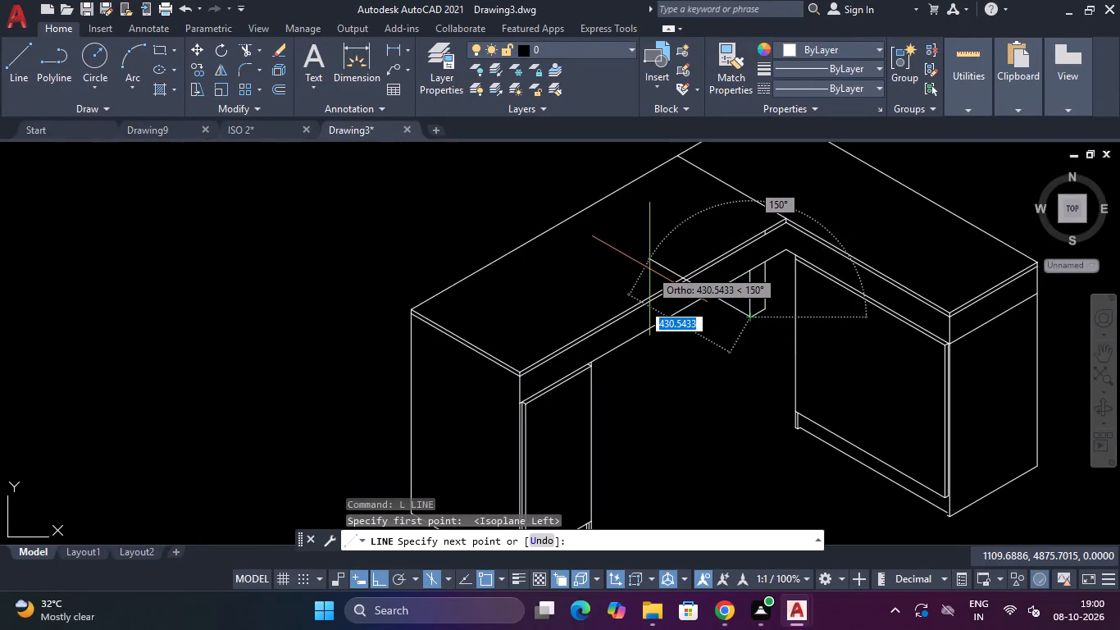
type("10")
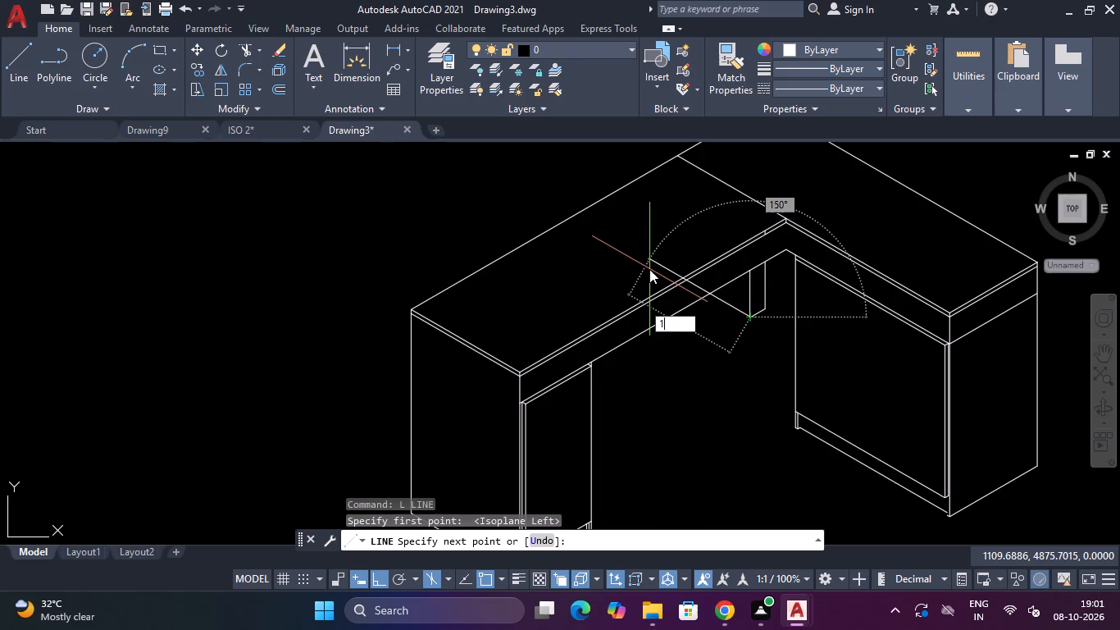
key("Return")
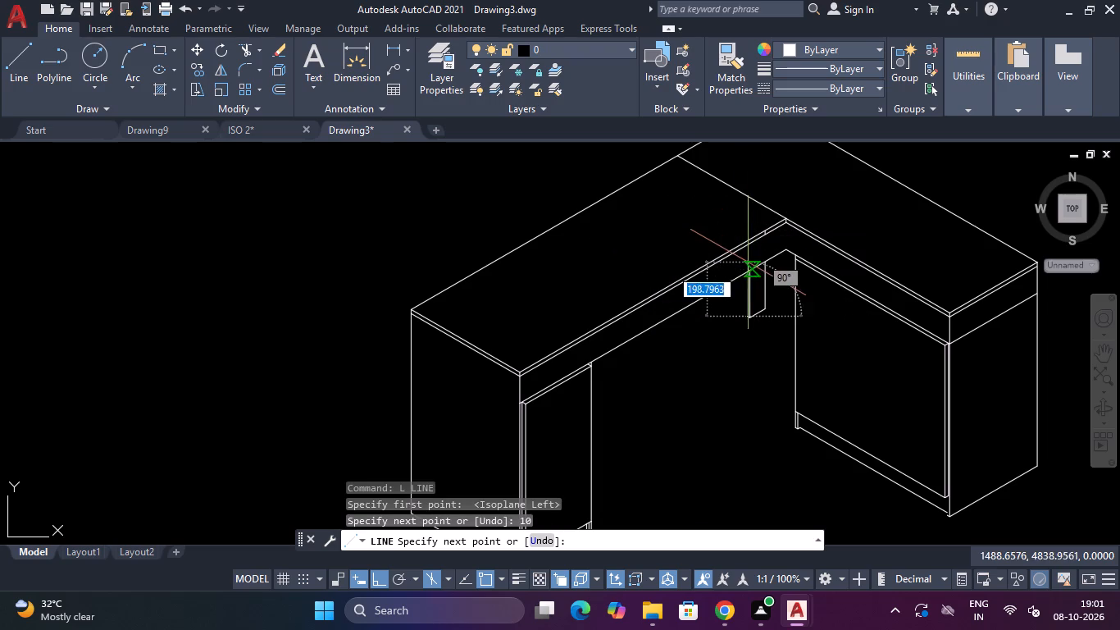
left_click(743, 262)
key("Escape")
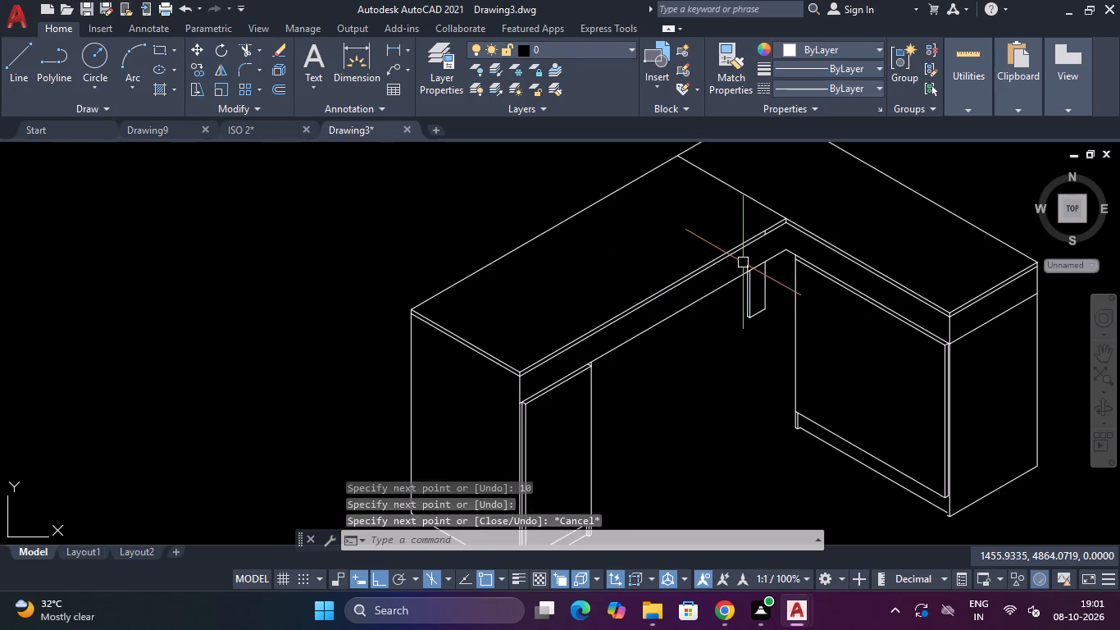
Trim the back leg's new vertical line where it extends above the apron's lower edge.
type("TR")
key("Return")
scroll(743, 262, "up", 3)
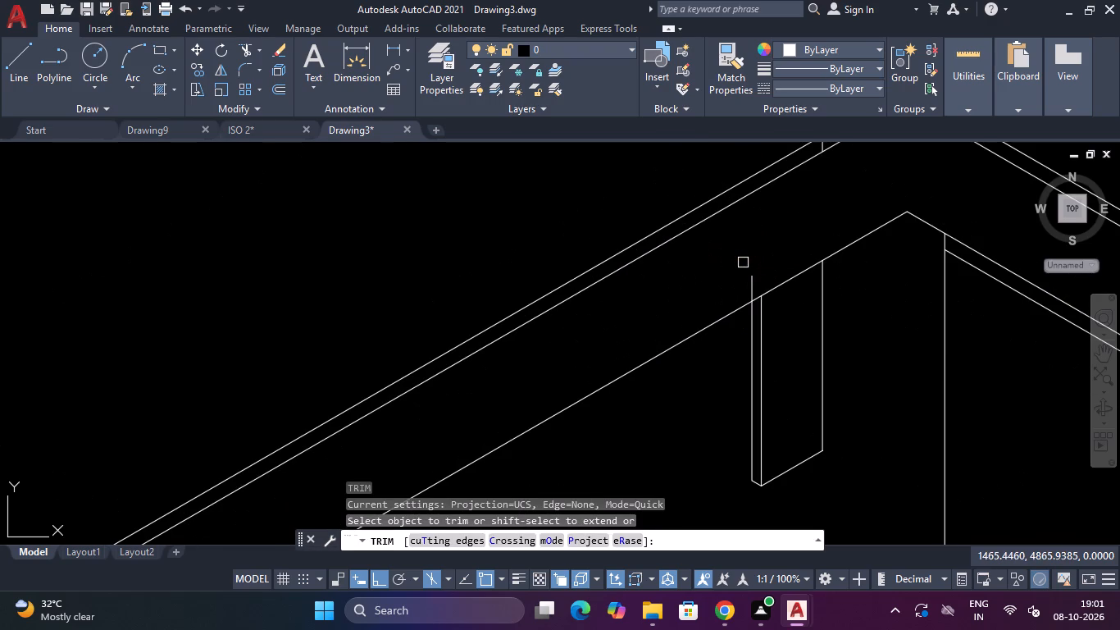
left_click(753, 281)
key("Escape")
scroll(754, 282, "down", 4)
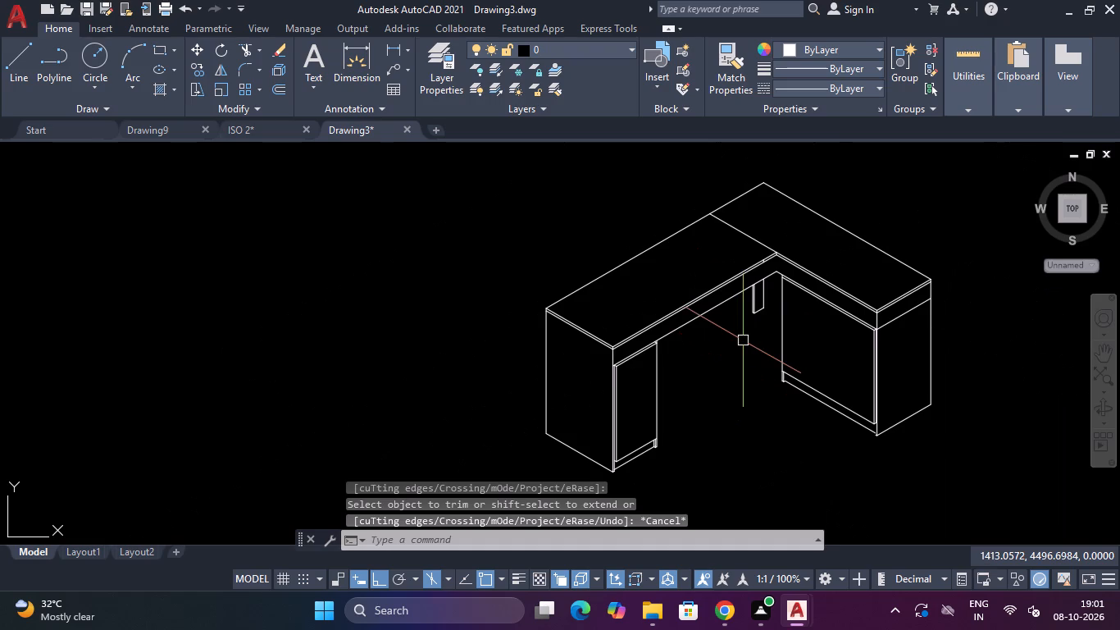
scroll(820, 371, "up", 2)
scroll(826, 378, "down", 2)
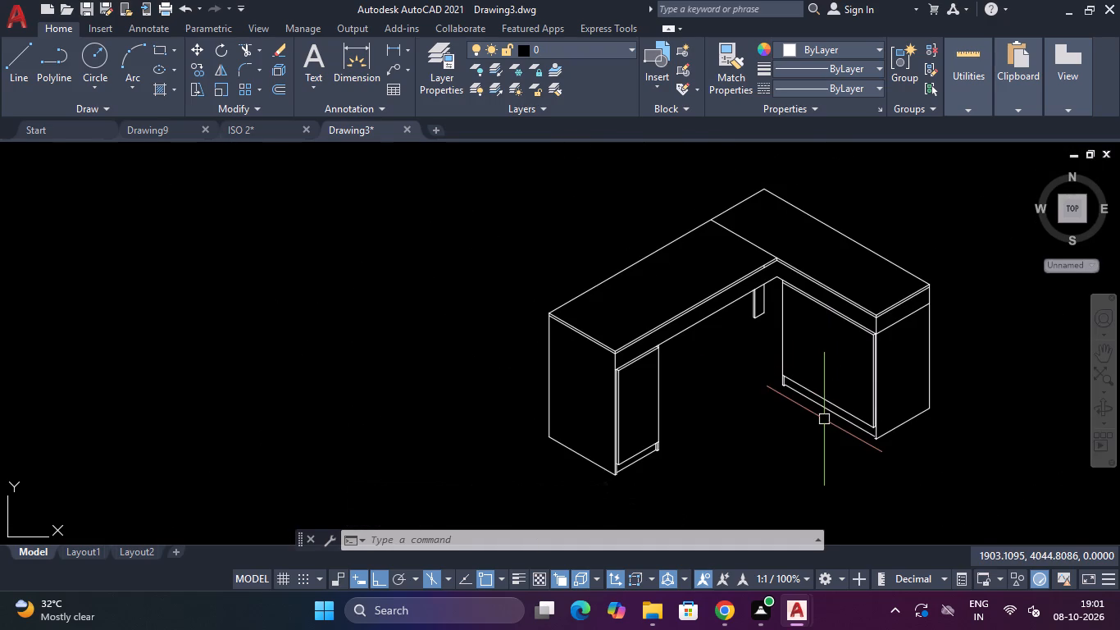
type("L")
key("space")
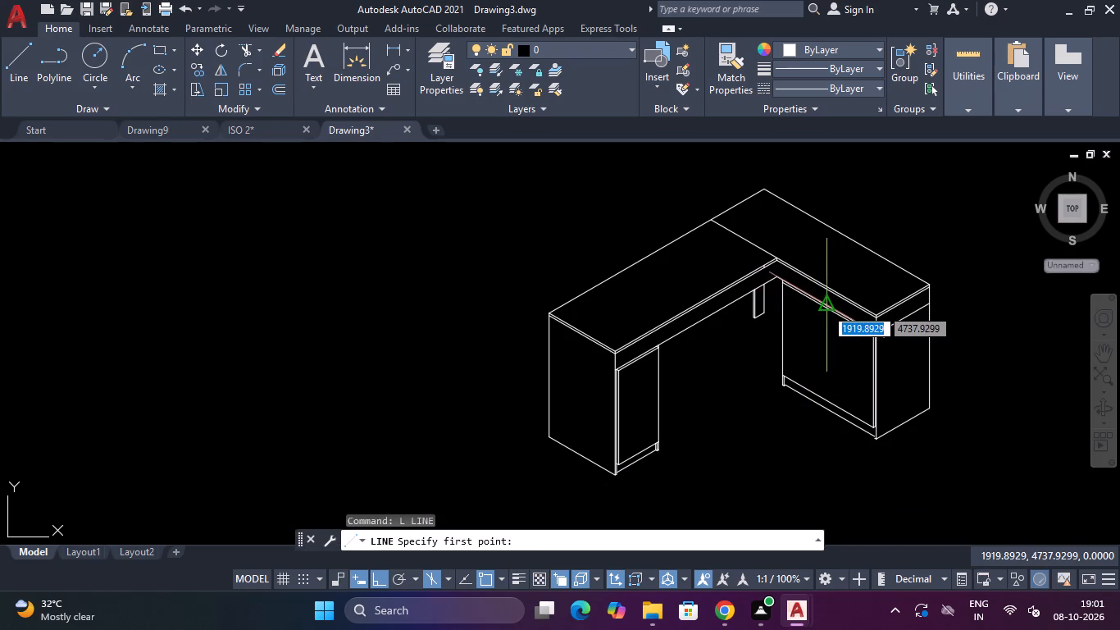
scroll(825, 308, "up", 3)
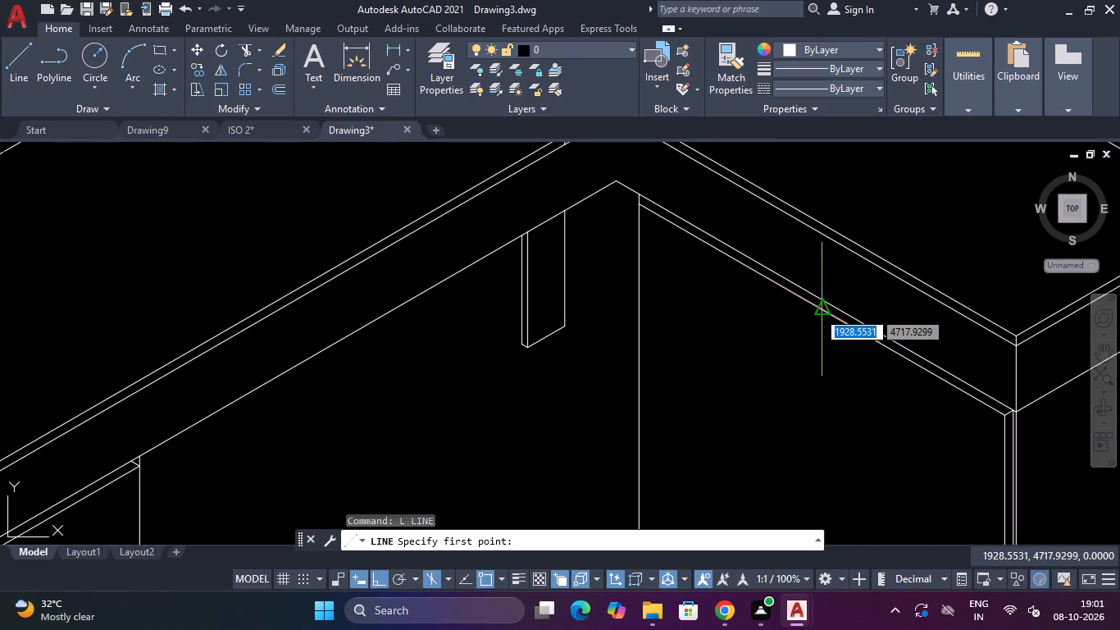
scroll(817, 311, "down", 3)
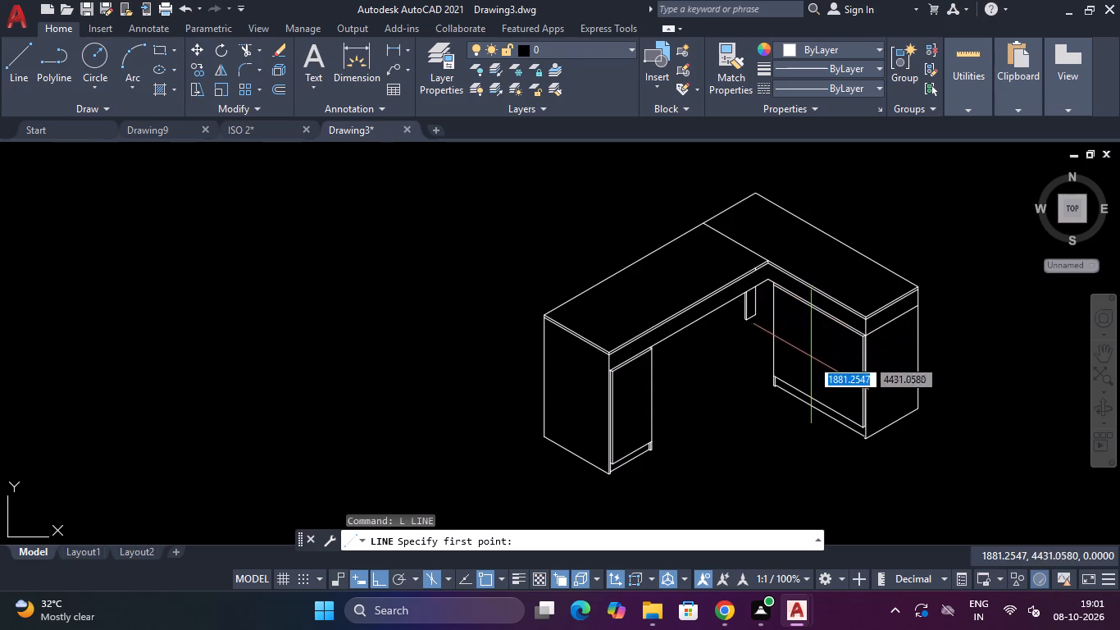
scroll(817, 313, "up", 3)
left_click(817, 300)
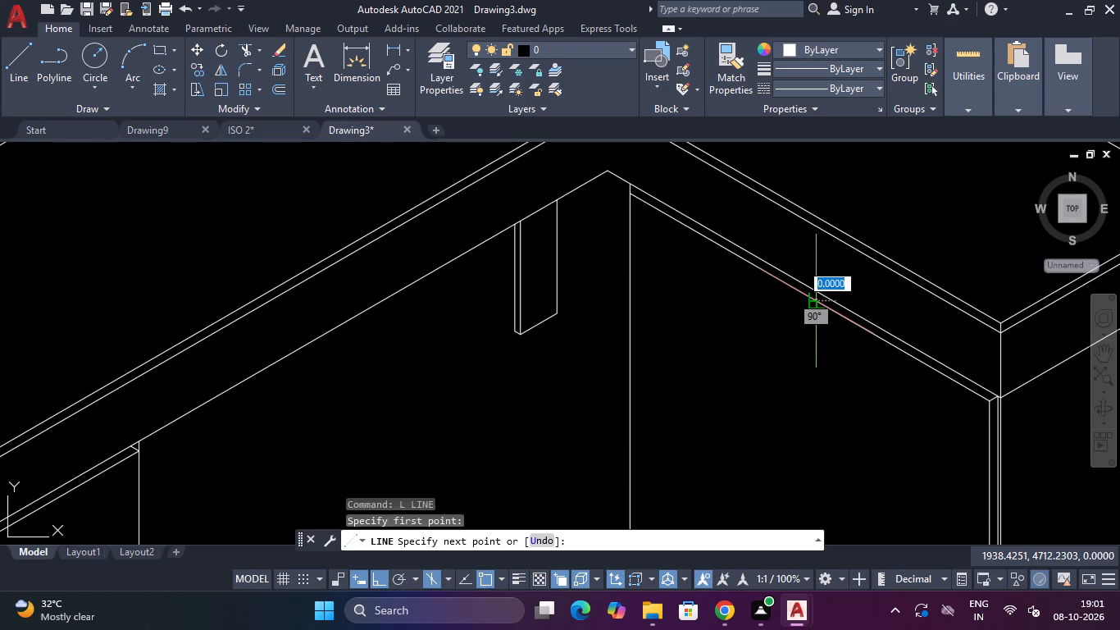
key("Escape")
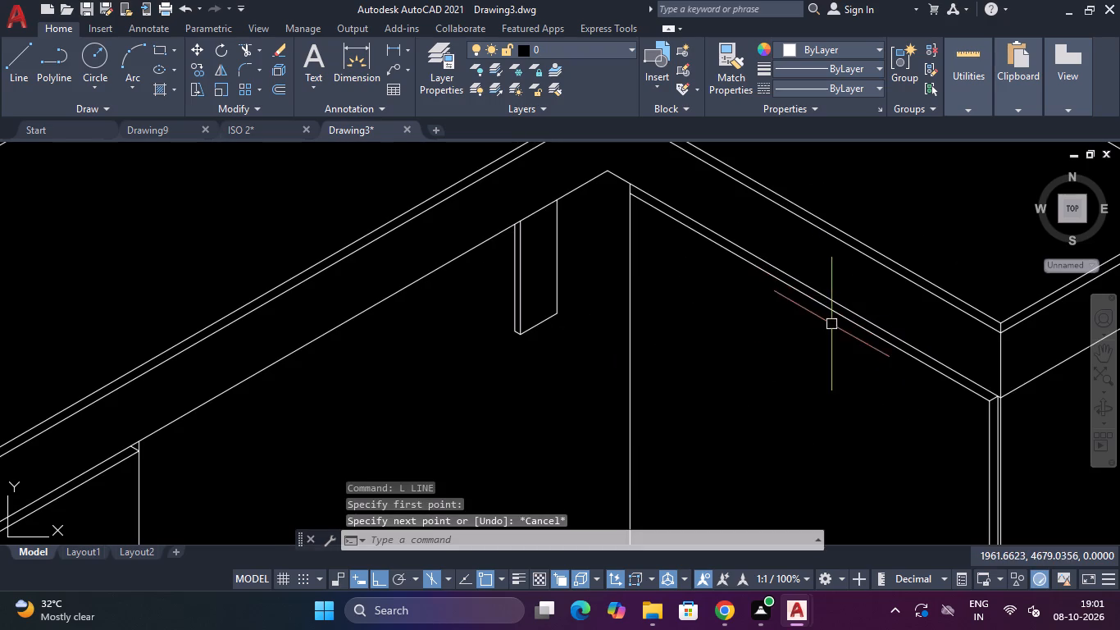
Draw a 565-long vertical line between the midpoints of the two-door cabinet front's top and bottom edges, splitting it into two doors.
key("space")
left_click(804, 300)
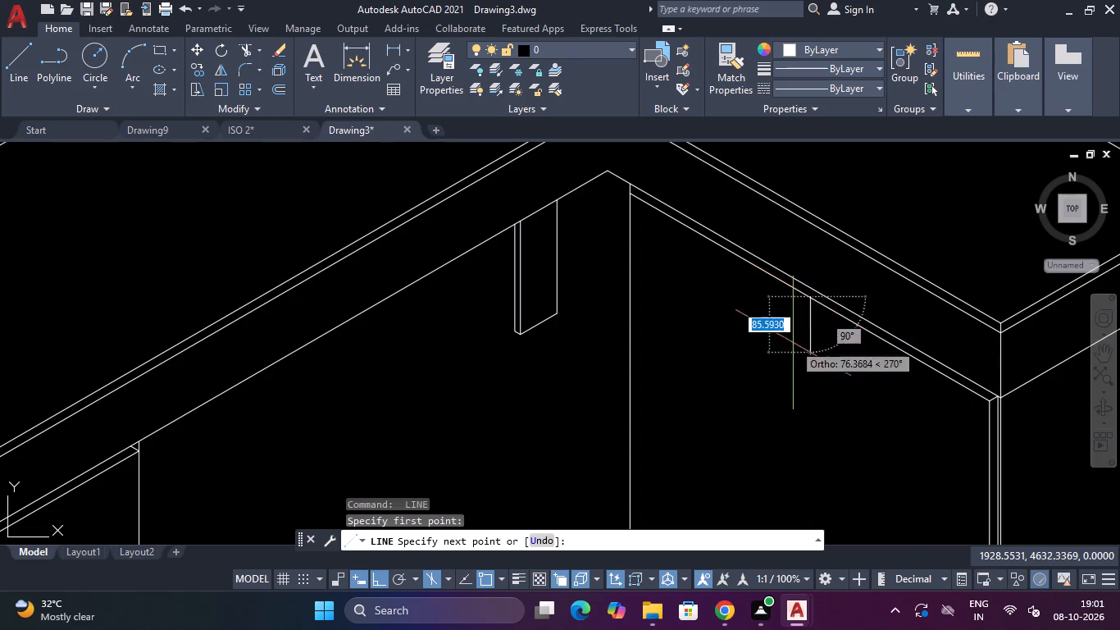
scroll(782, 372, "down", 2)
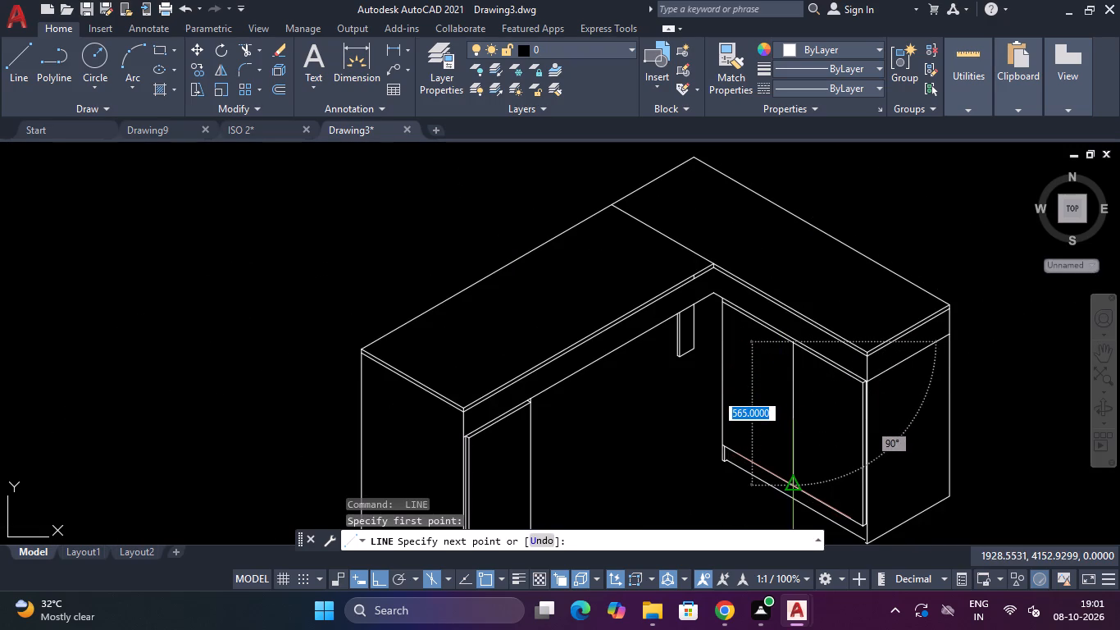
left_click(791, 490)
key("Escape")
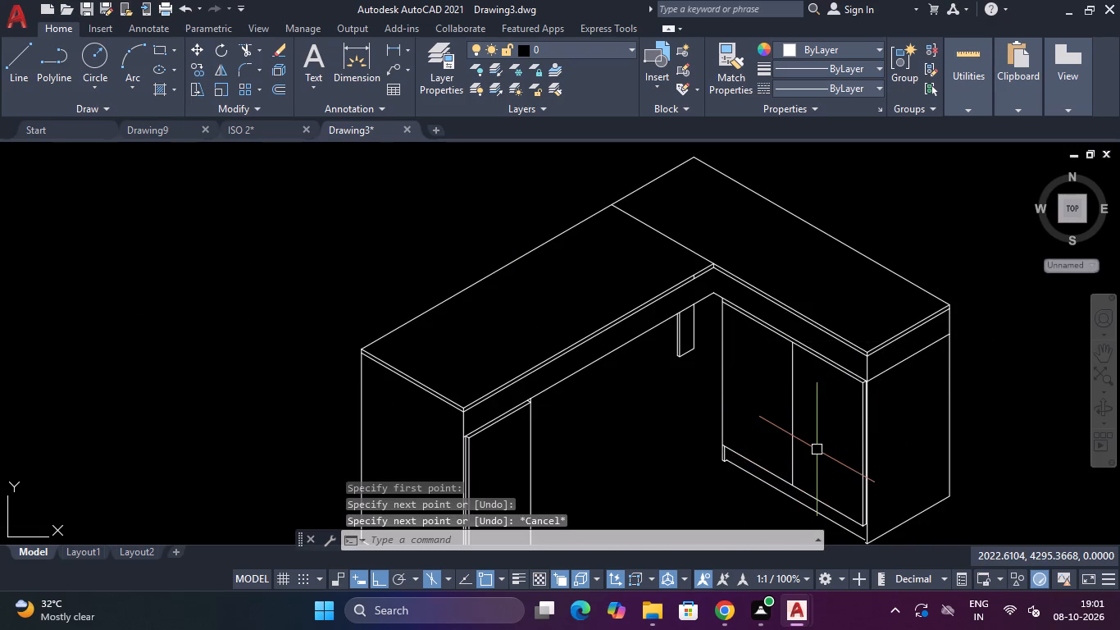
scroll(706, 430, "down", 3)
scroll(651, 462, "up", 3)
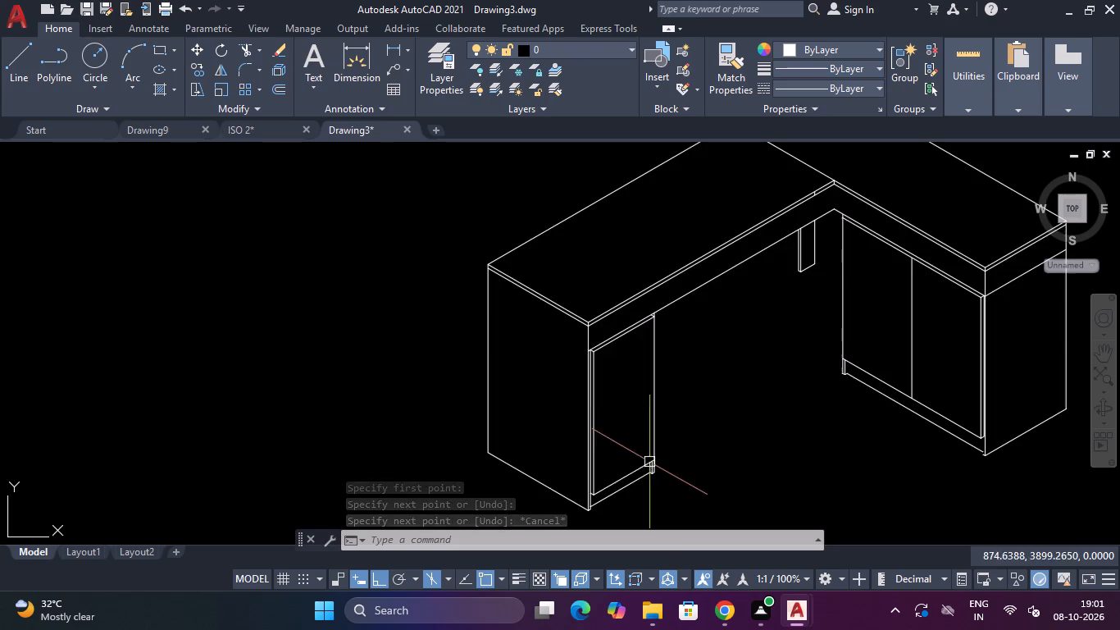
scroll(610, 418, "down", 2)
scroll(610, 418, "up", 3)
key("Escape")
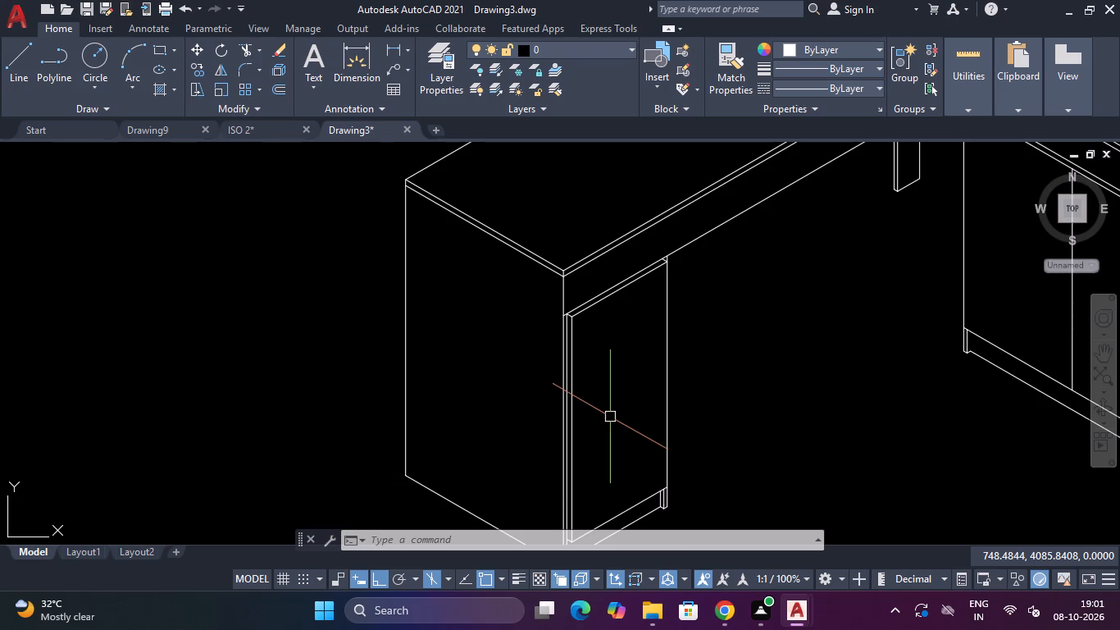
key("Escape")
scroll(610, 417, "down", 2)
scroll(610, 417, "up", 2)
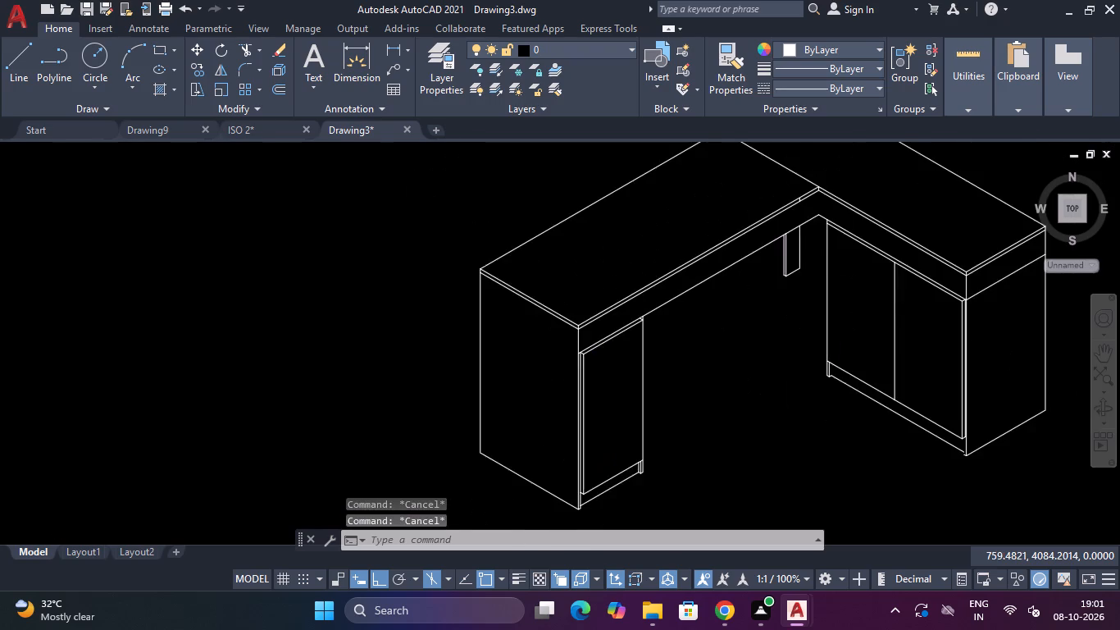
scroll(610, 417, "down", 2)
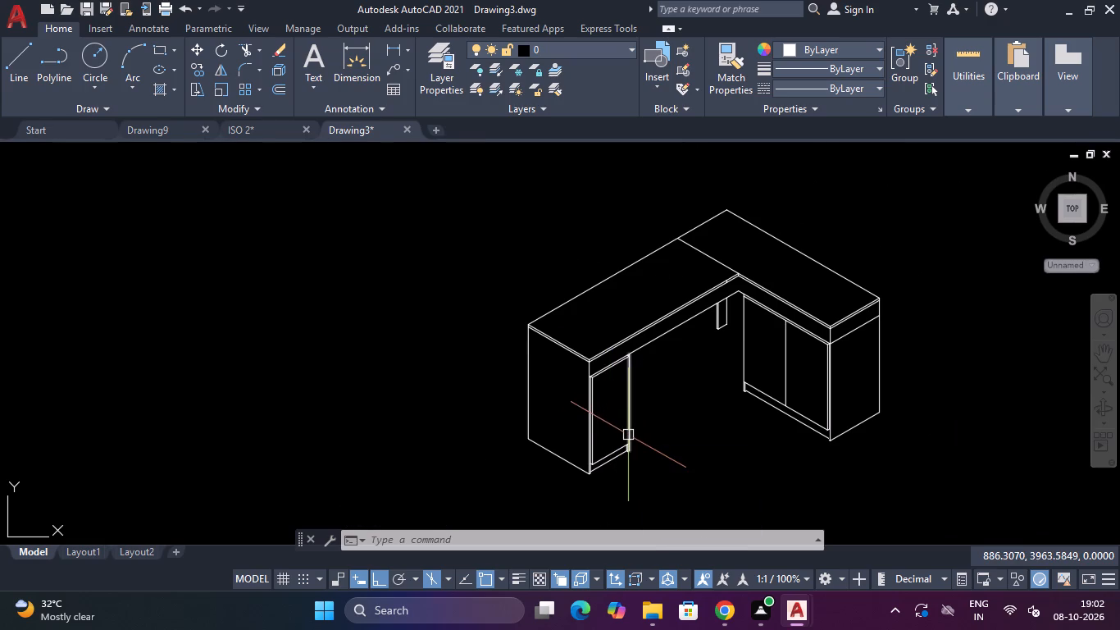
Copy the narrow pedestal front's inner top edge 191 straight down to form the first drawer division.
scroll(592, 431, "up", 1)
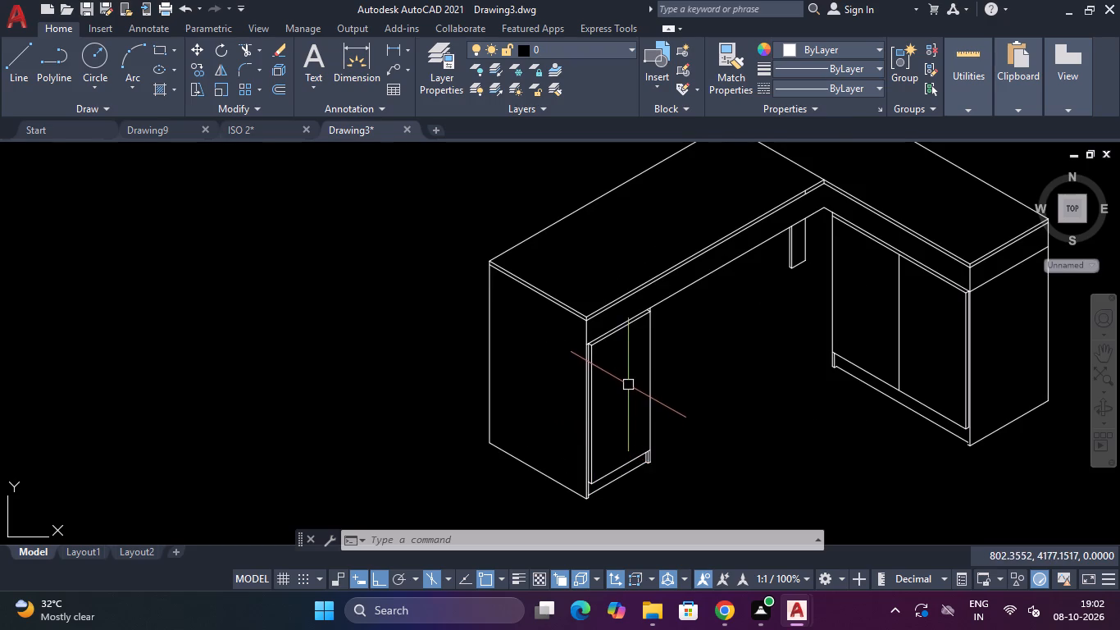
scroll(618, 358, "up", 2)
left_click(604, 297)
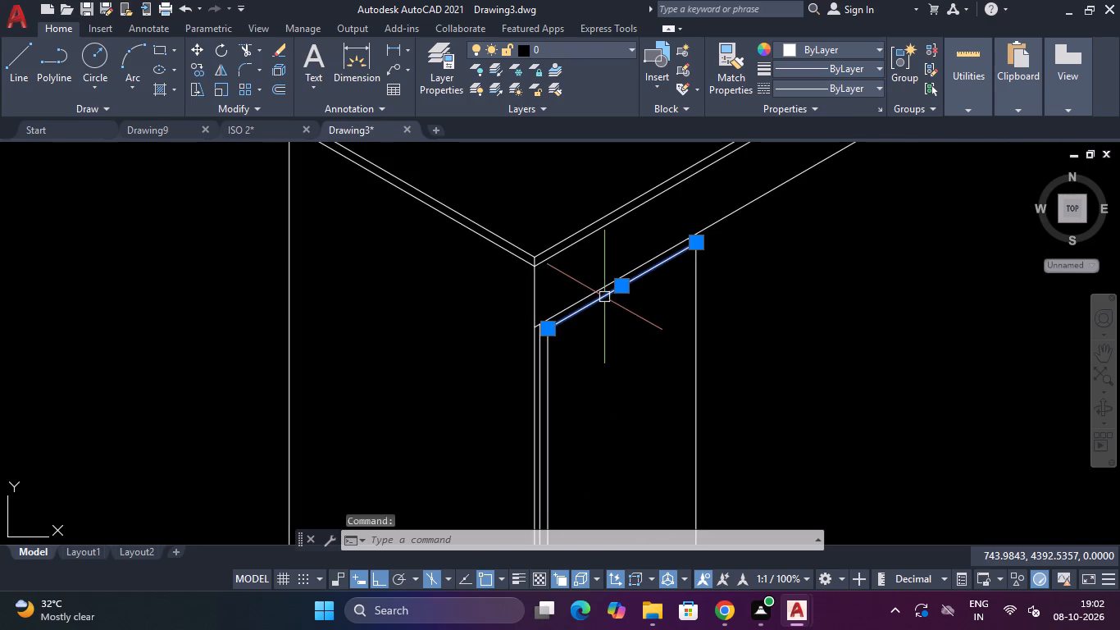
key("c")
key("o")
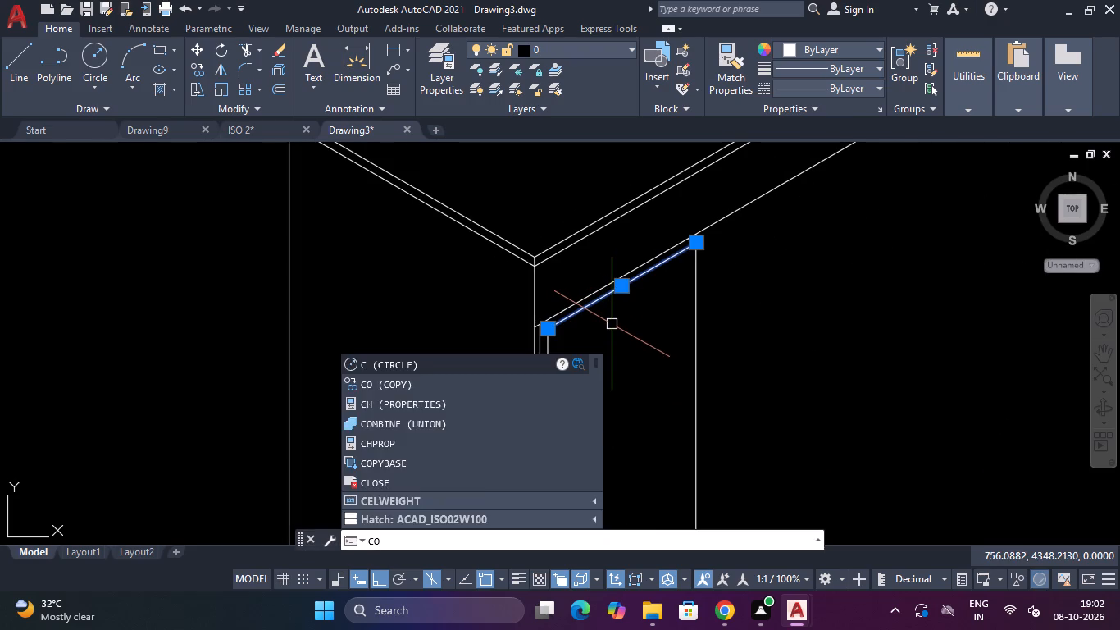
key("Return")
left_click(700, 242)
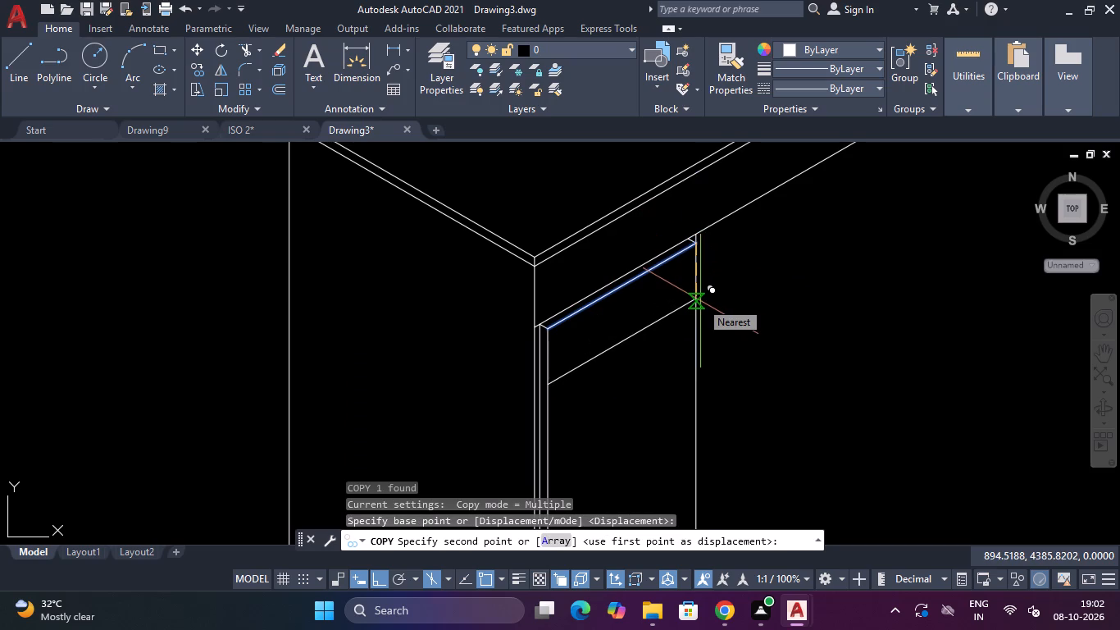
type("16")
type("91")
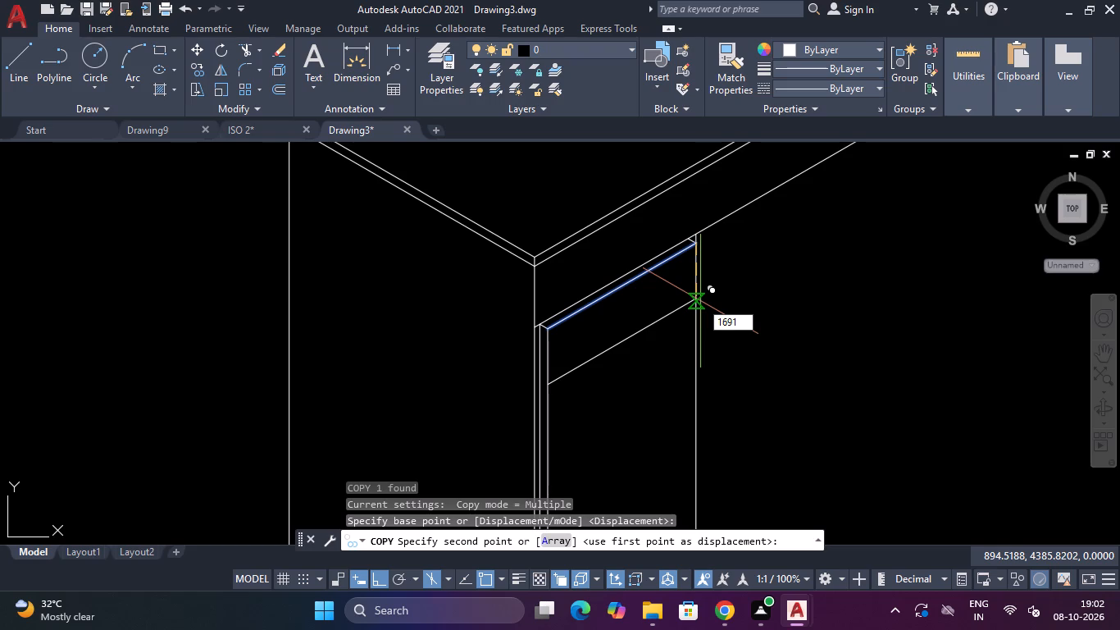
key("BackSpace")
key("BackSpace")
key("BackSpace")
type("91")
key("Return")
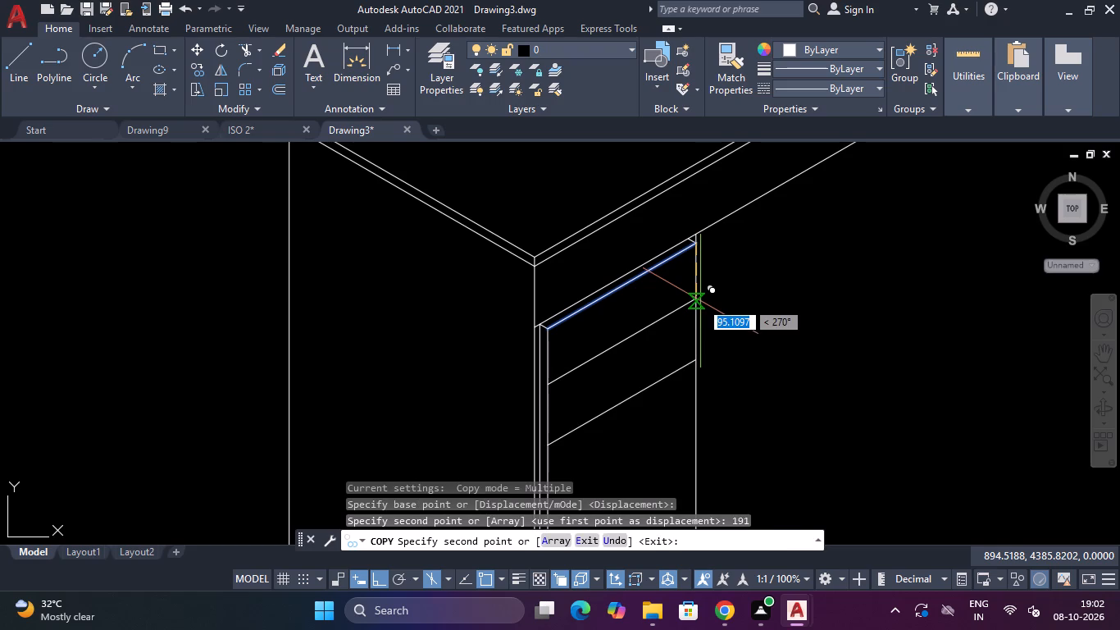
scroll(713, 373, "down", 2)
key("Escape")
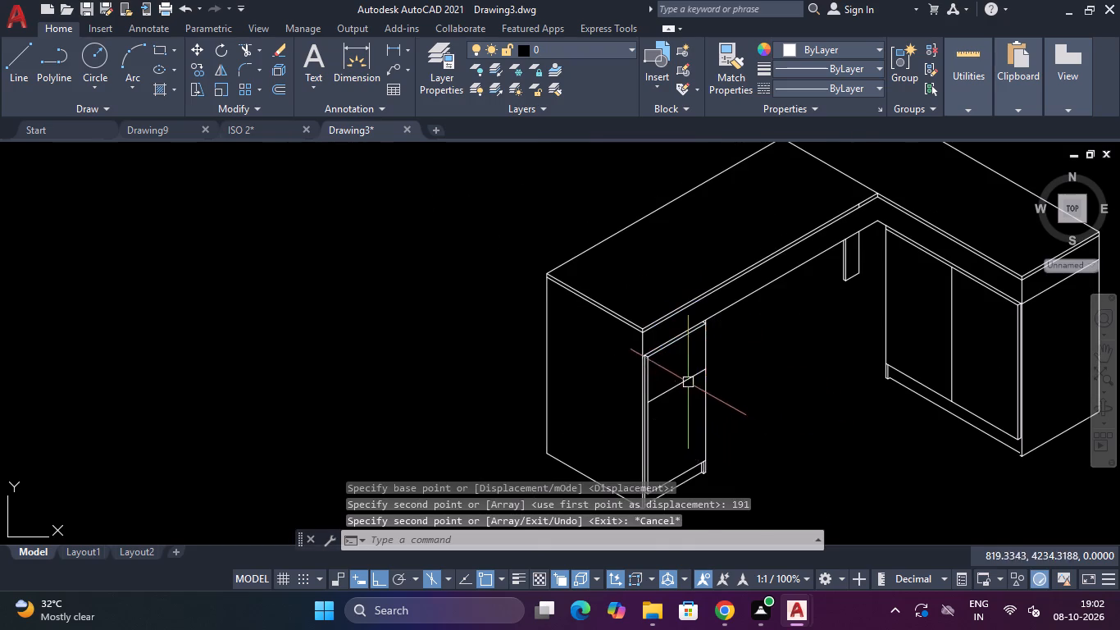
Copy the first drawer division line 191 straight down to form the second division.
scroll(686, 380, "up", 2)
left_click(686, 358)
left_click(682, 385)
type("CO")
key("Return")
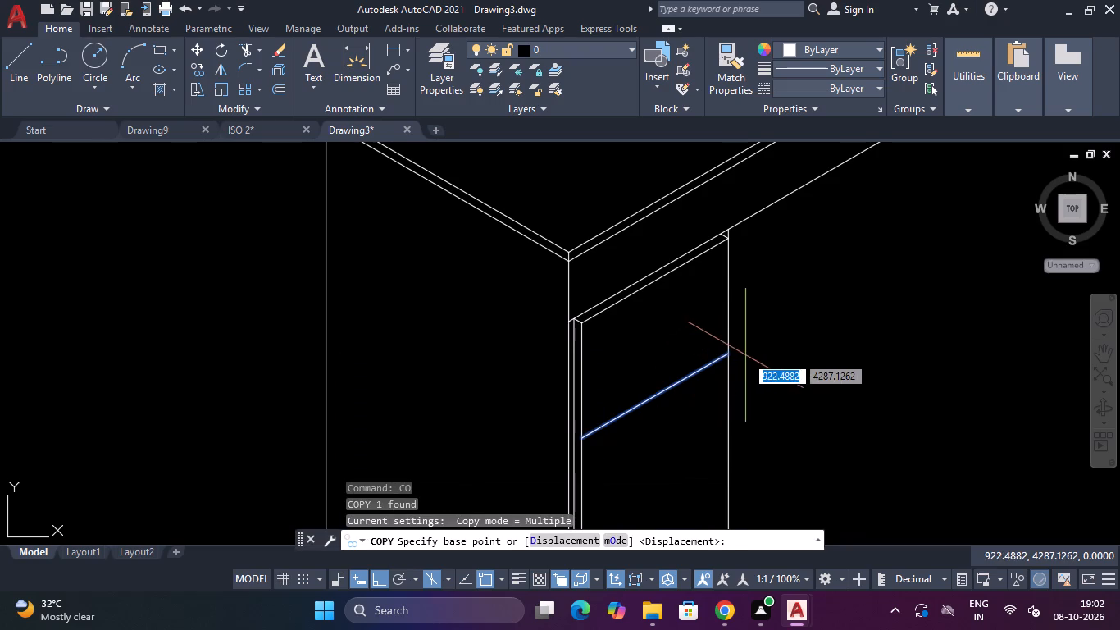
left_click(723, 359)
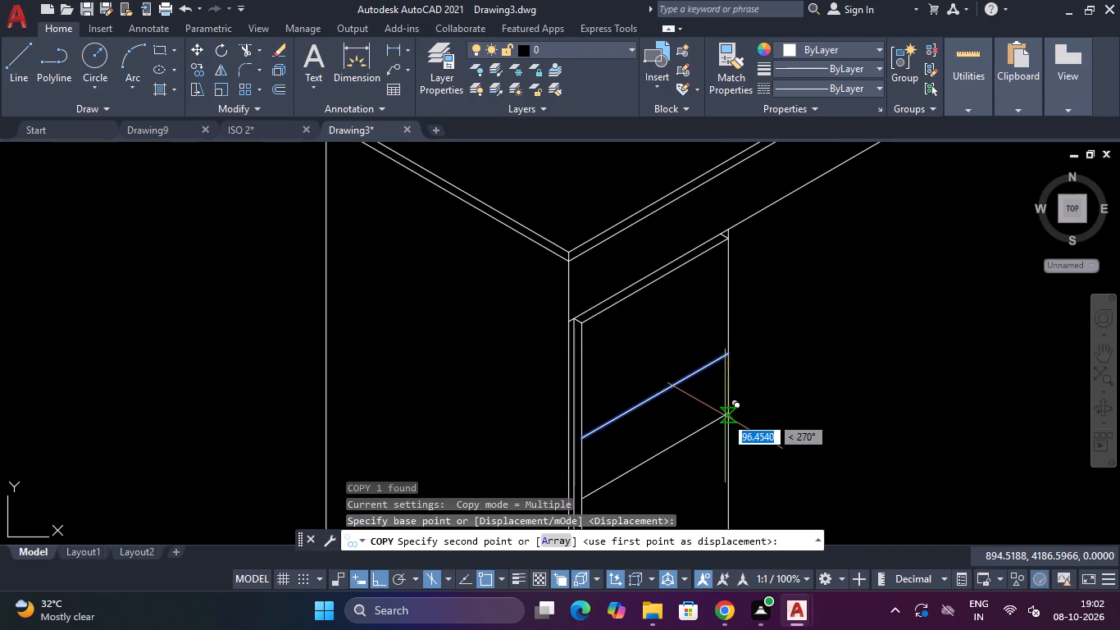
type("19")
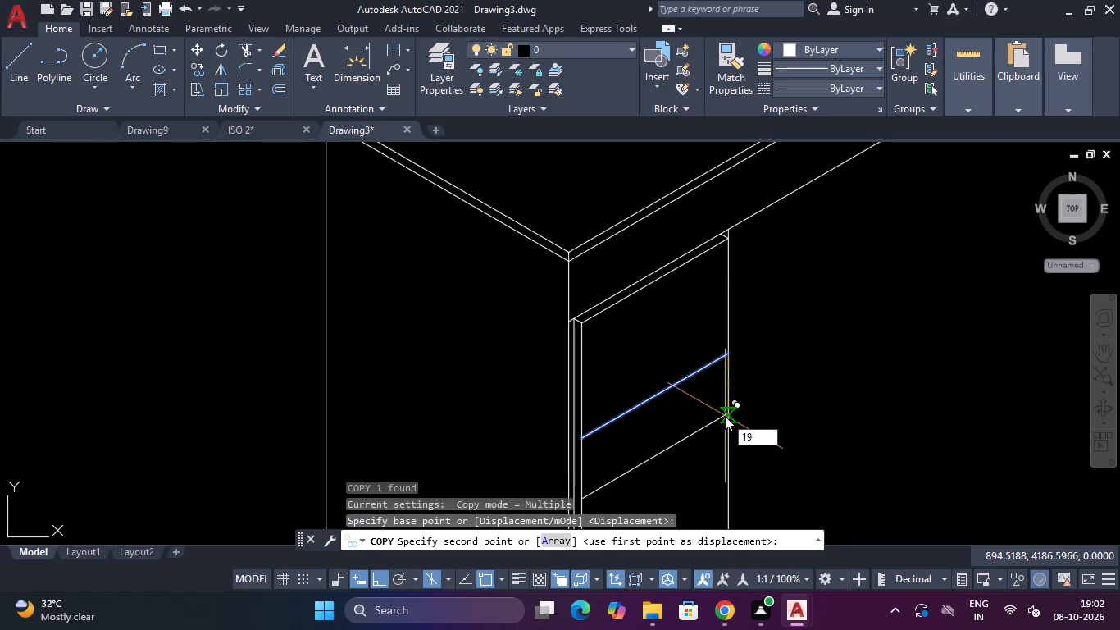
key("1")
key("Return")
scroll(725, 416, "down", 4)
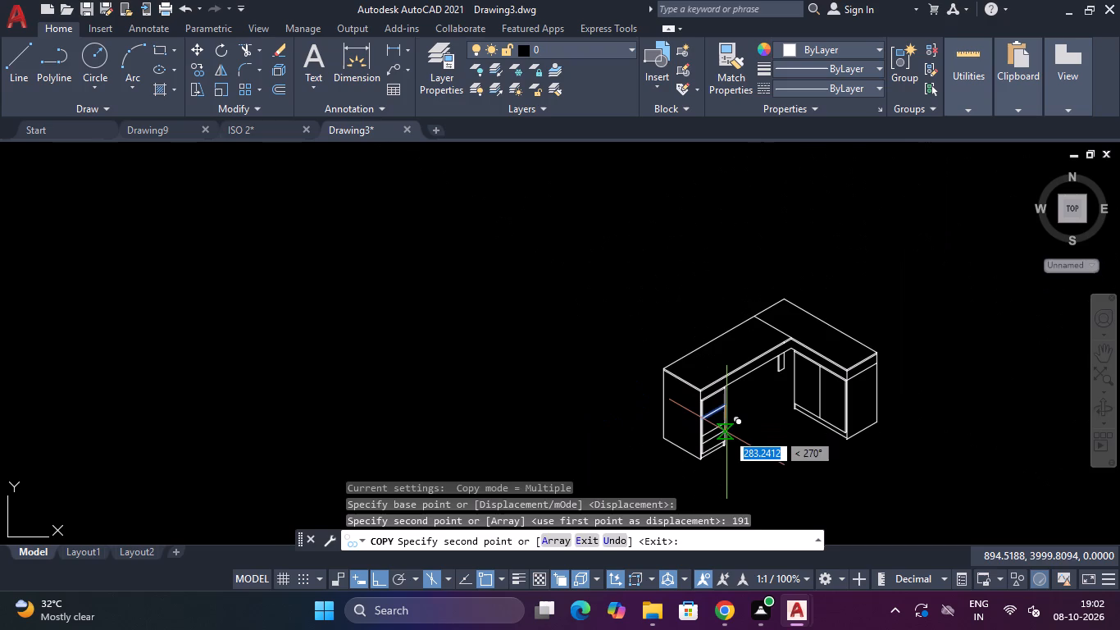
key("Escape")
Copy the second drawer division line 191 straight down to the bottom of the pedestal front.
scroll(726, 432, "up", 2)
left_click(695, 415)
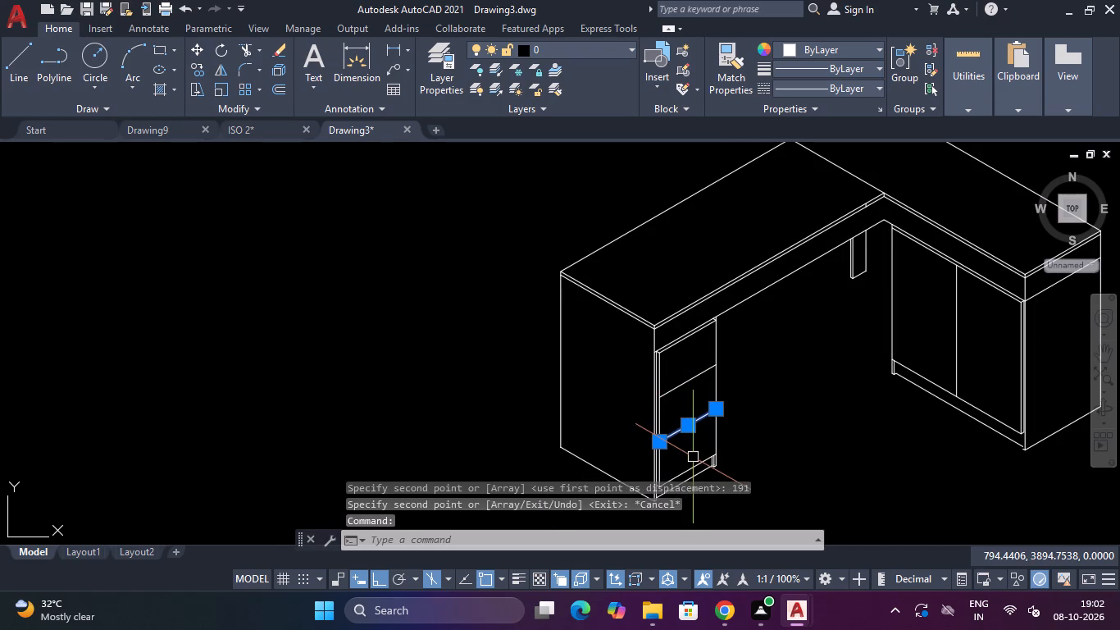
type("CO")
key("Return")
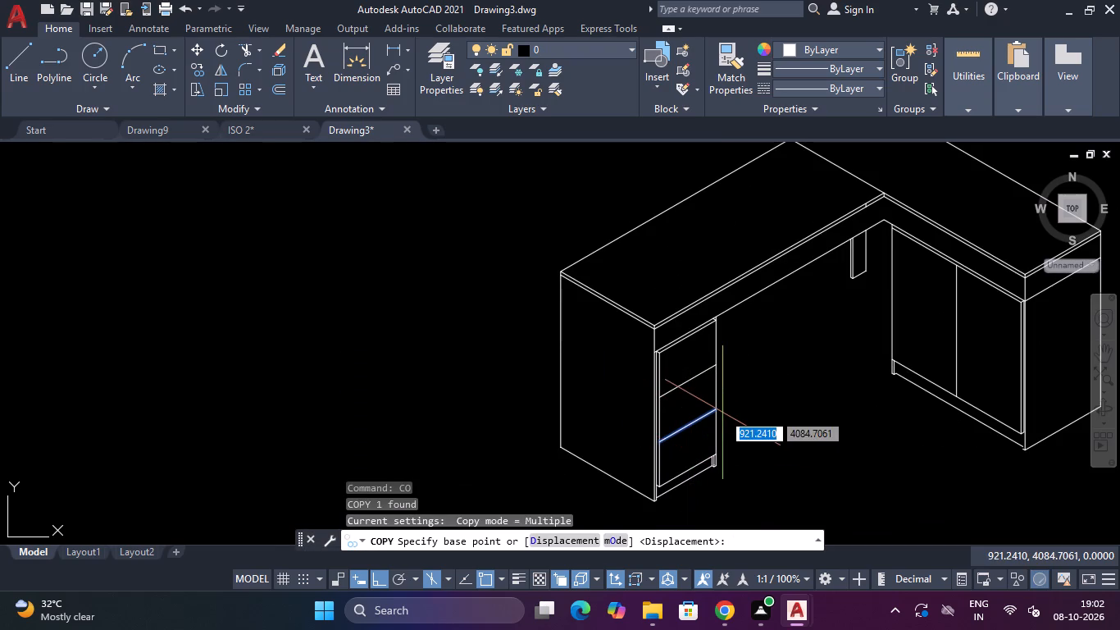
scroll(718, 413, "up", 3)
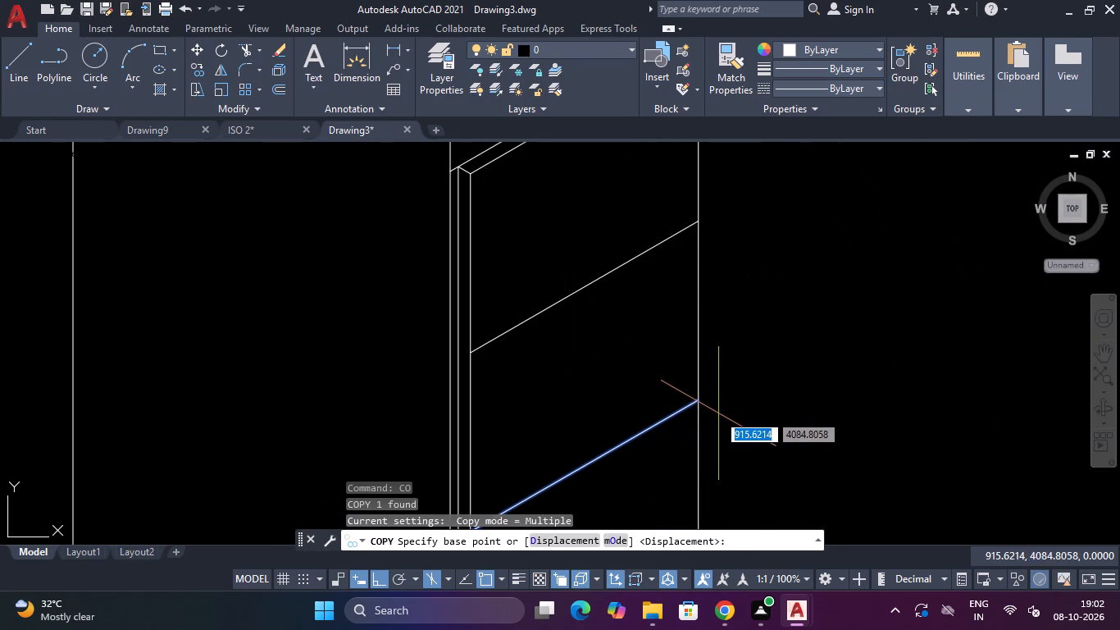
left_click(700, 399)
scroll(690, 450, "down", 2)
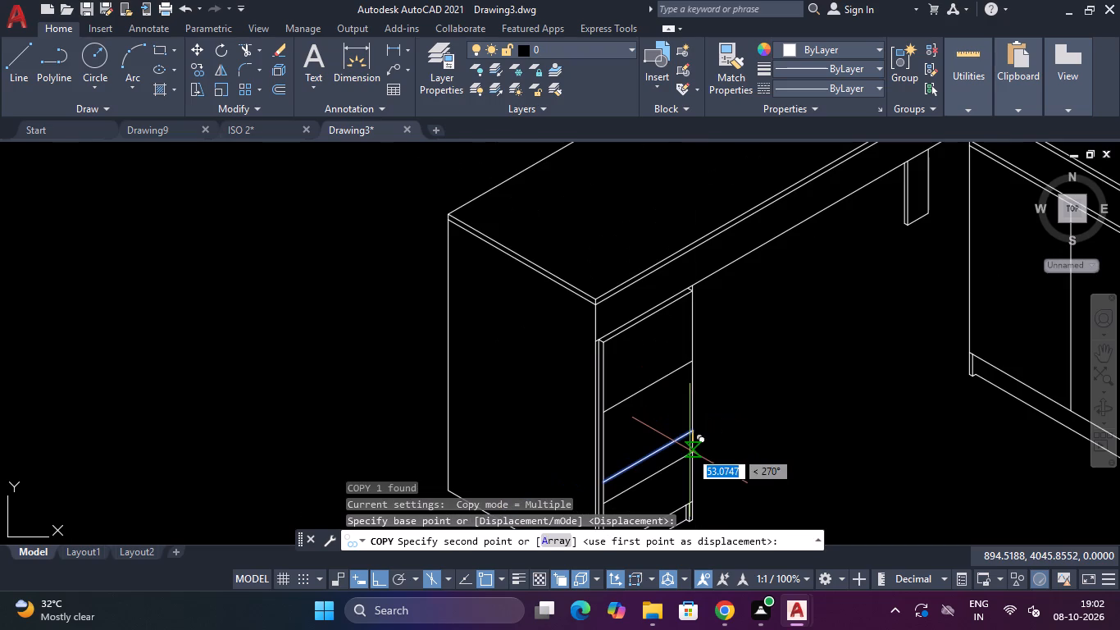
key("1")
type("91")
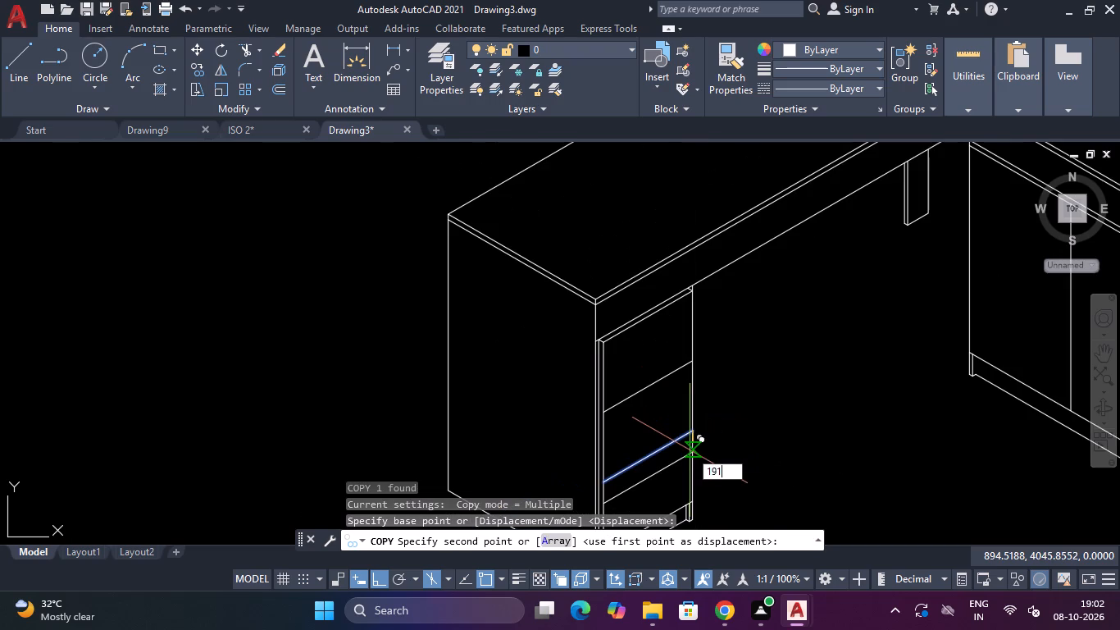
key("Return")
key("Escape")
scroll(690, 450, "down", 2)
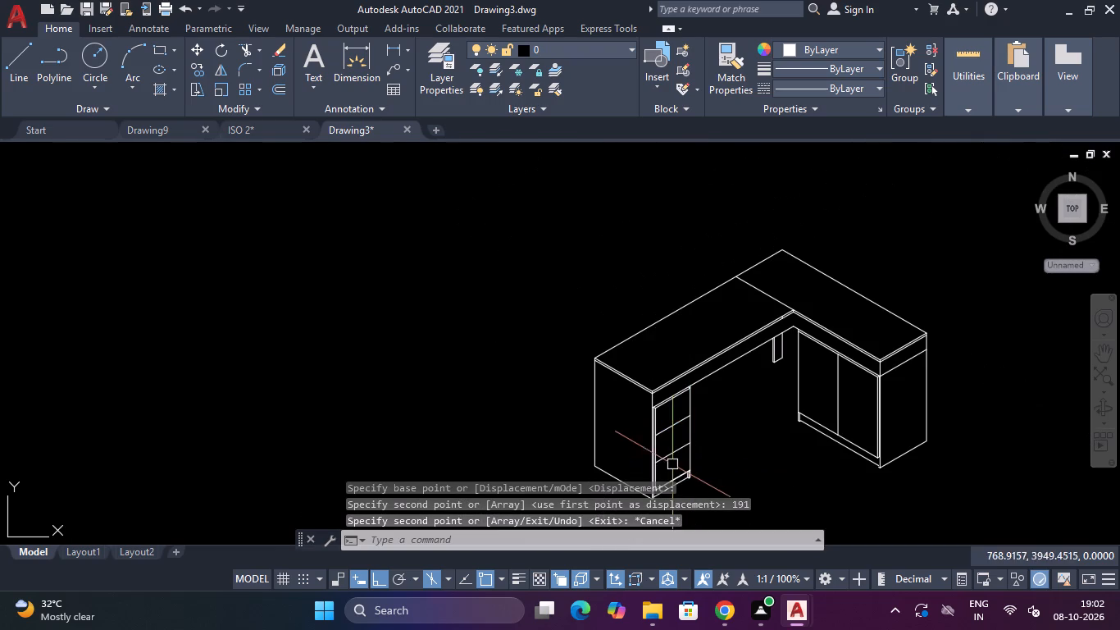
Draw a short isometric line from the first drawer division's left end back across the pedestal front's thickness.
scroll(671, 470, "up", 2)
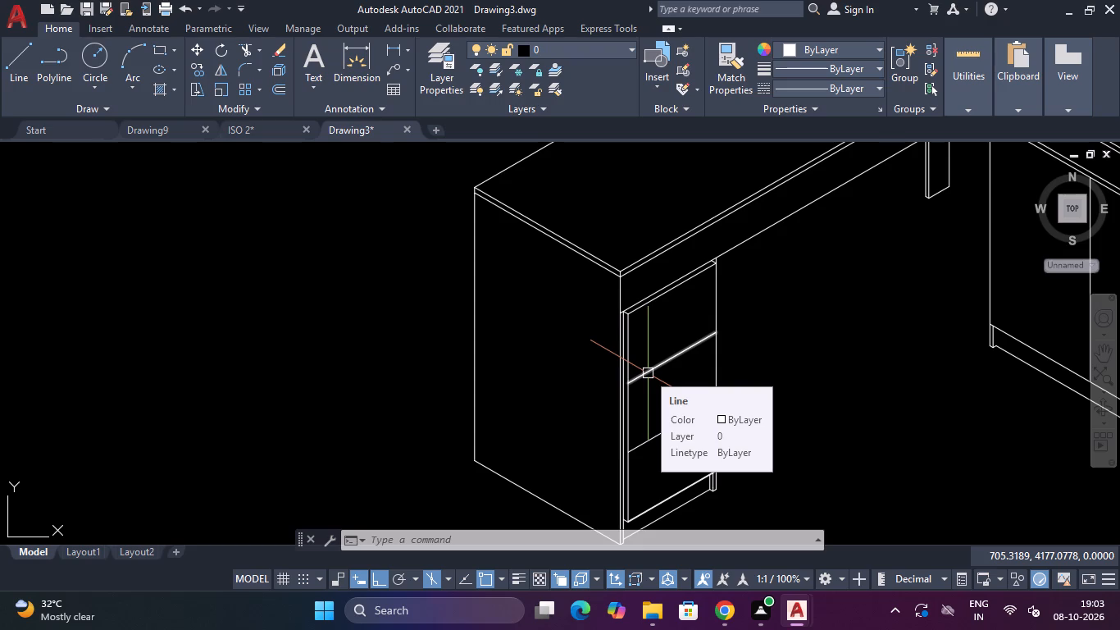
type("L")
key("space")
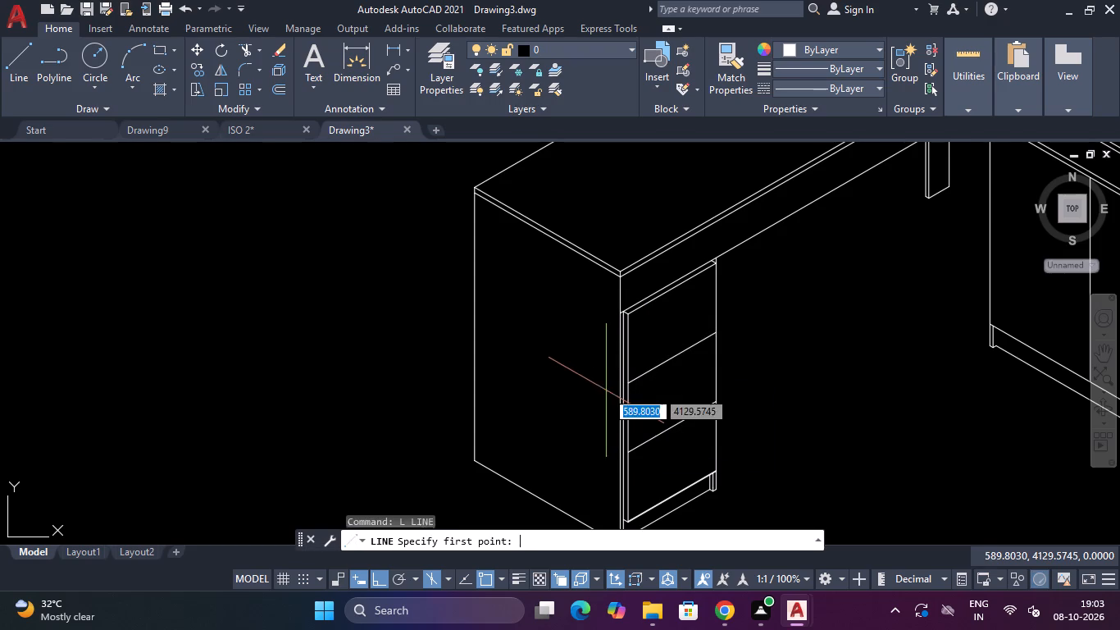
scroll(642, 404, "up", 4)
left_click_drag(536, 270, 529, 267)
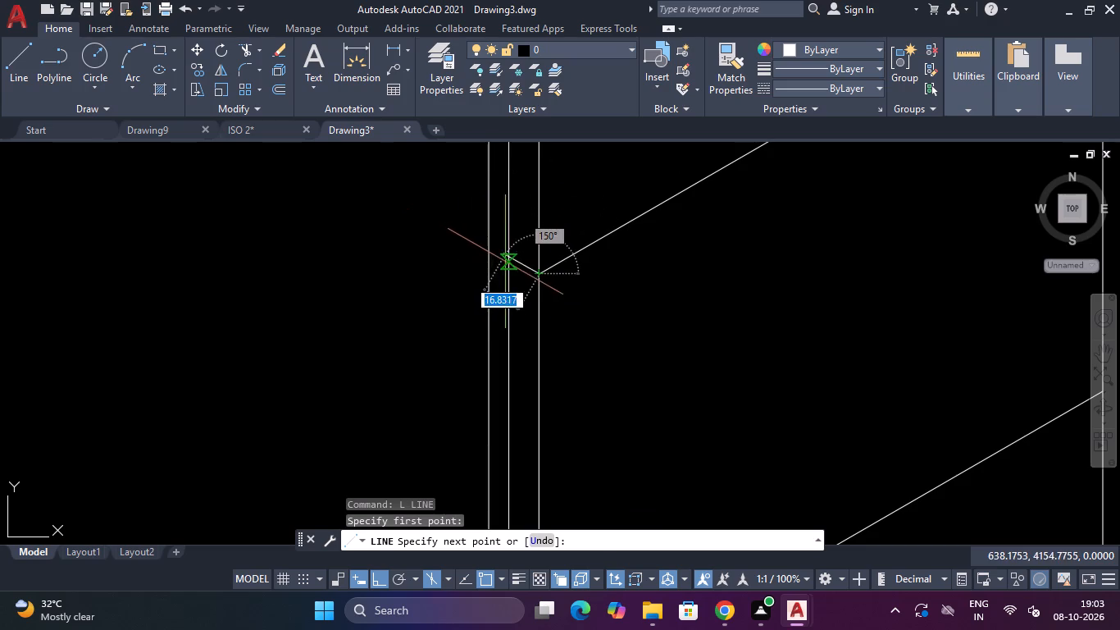
left_click(498, 252)
scroll(507, 289, "down", 3)
key("Escape")
Draw a matching short isometric line from the second drawer division's left end across the pedestal front's thickness.
key("space")
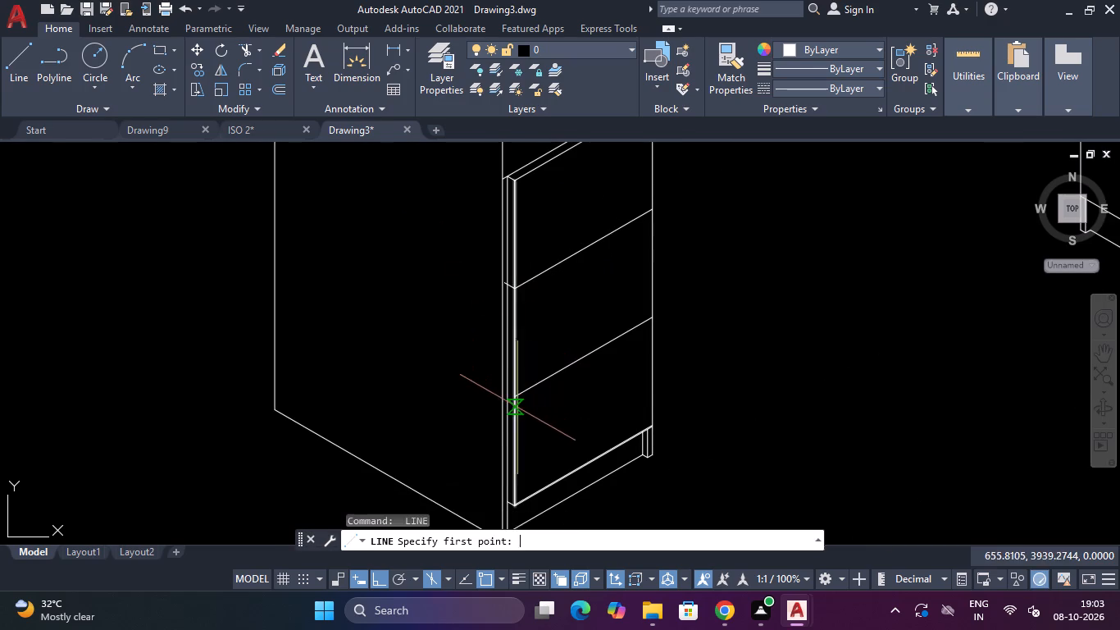
scroll(512, 406, "up", 3)
left_click(512, 372)
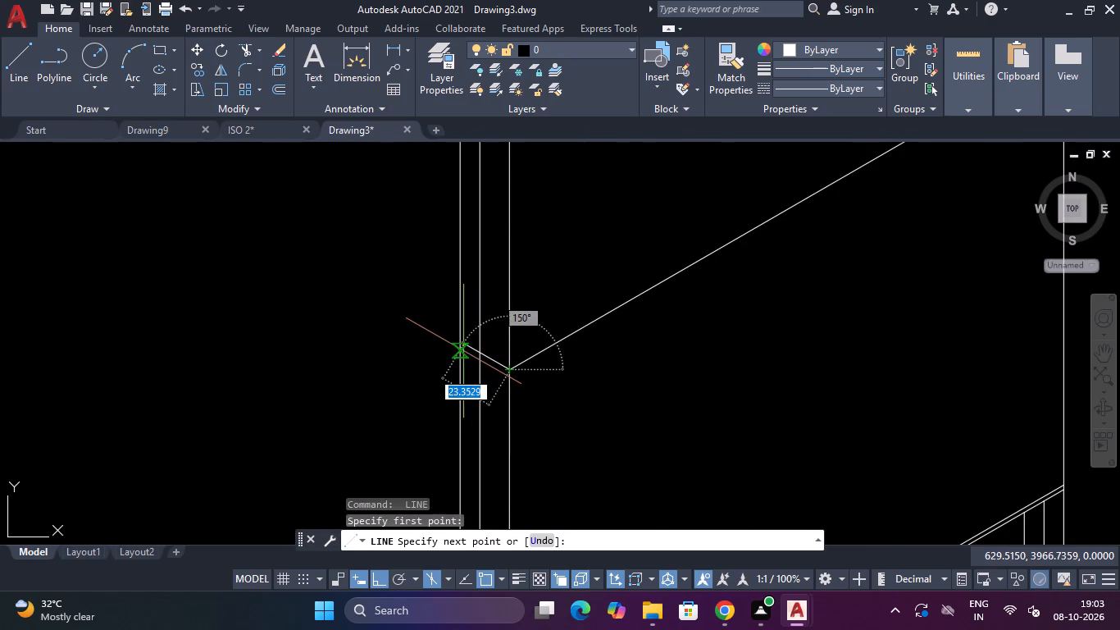
left_click(467, 347)
key("Escape")
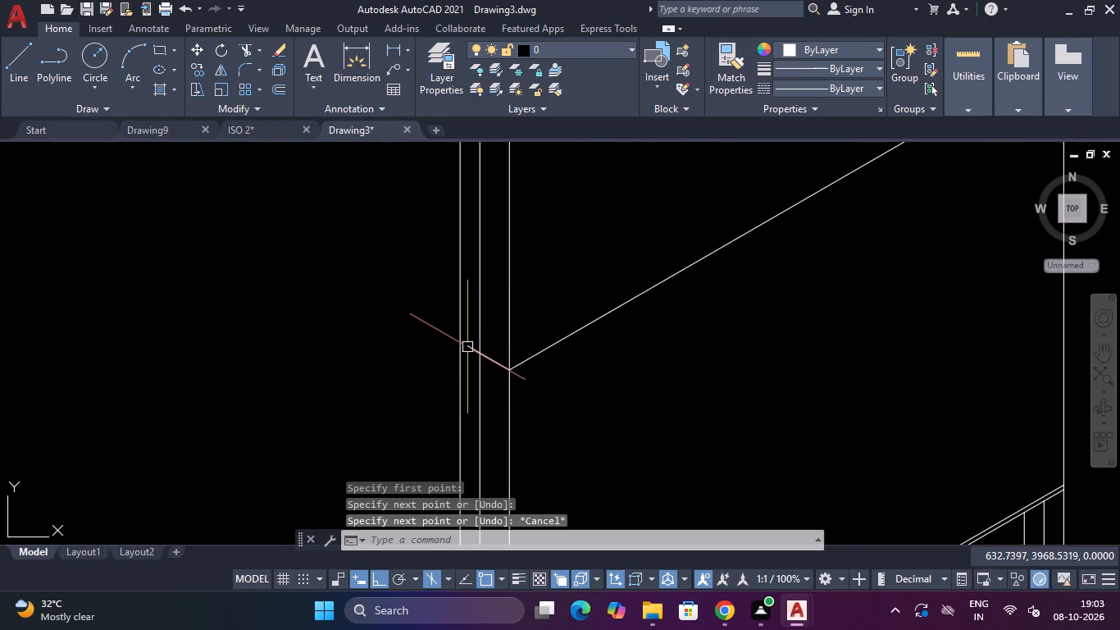
Trim the overshooting ends of both short drawer division lines at the edge behind the pedestal front.
type("TR")
key("space")
left_click(467, 347)
scroll(467, 347, "down", 3)
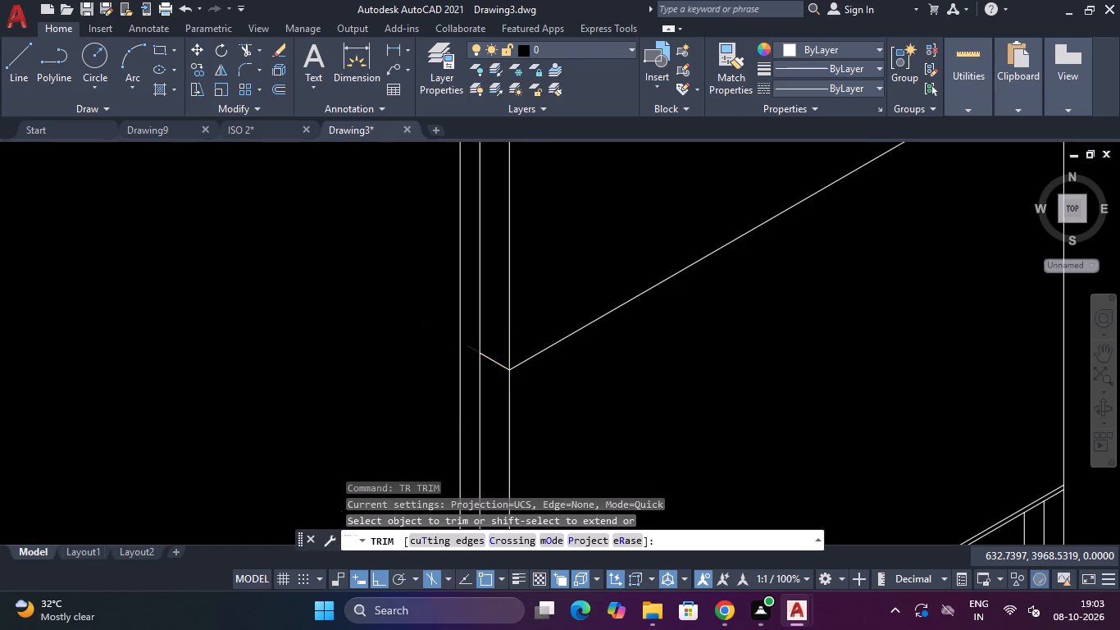
scroll(467, 347, "down", 1)
scroll(467, 347, "up", 5)
left_click(426, 351)
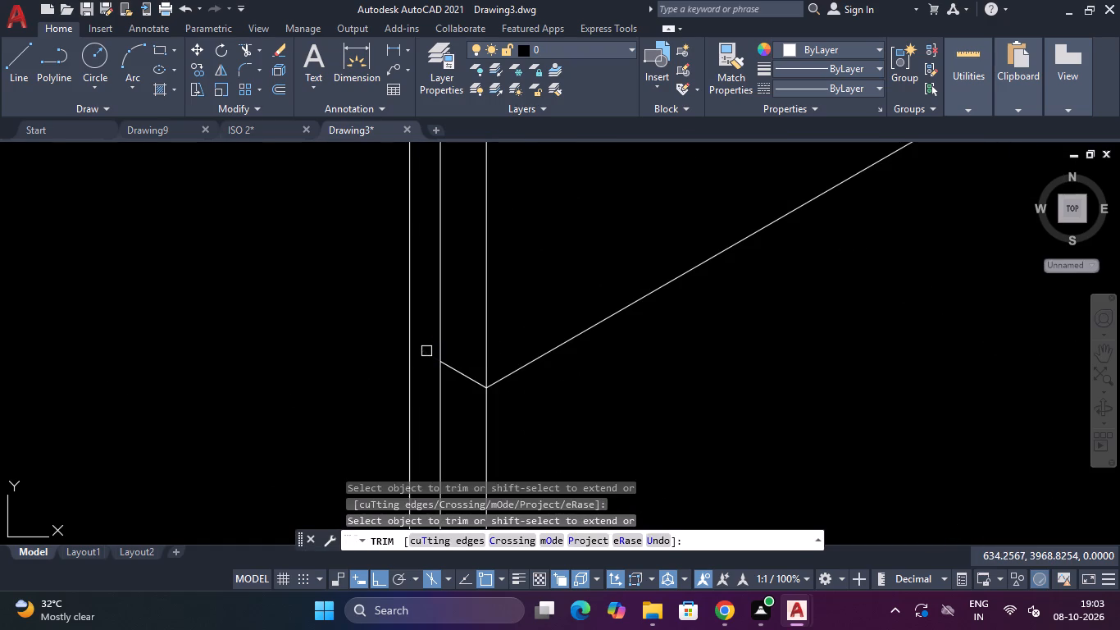
scroll(426, 351, "down", 5)
scroll(419, 283, "up", 5)
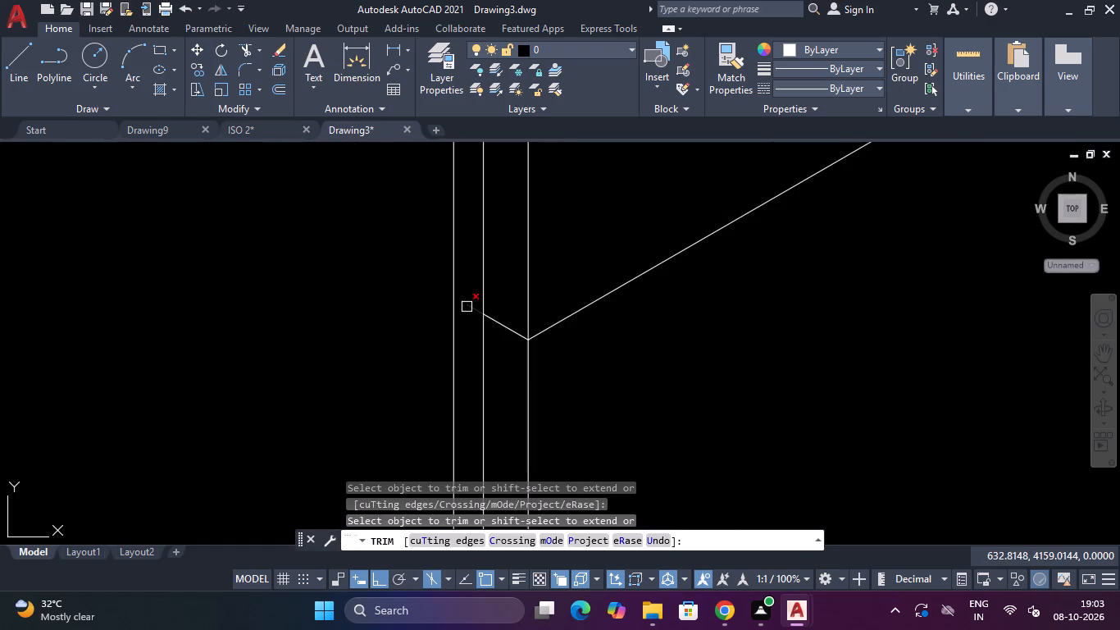
left_click(467, 307)
scroll(467, 307, "down", 5)
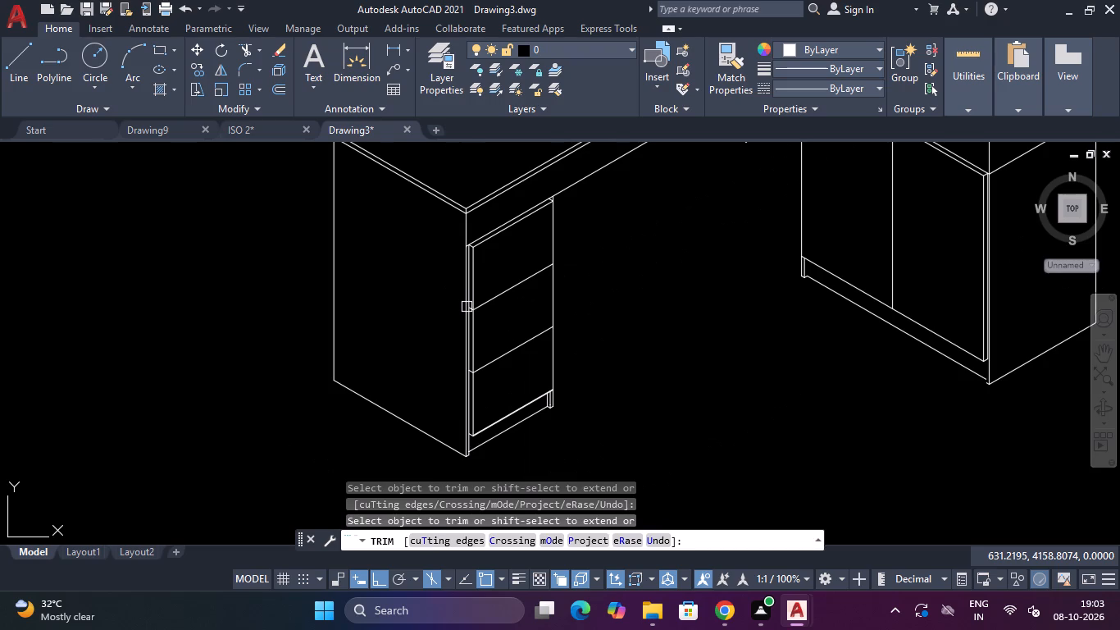
key("Escape")
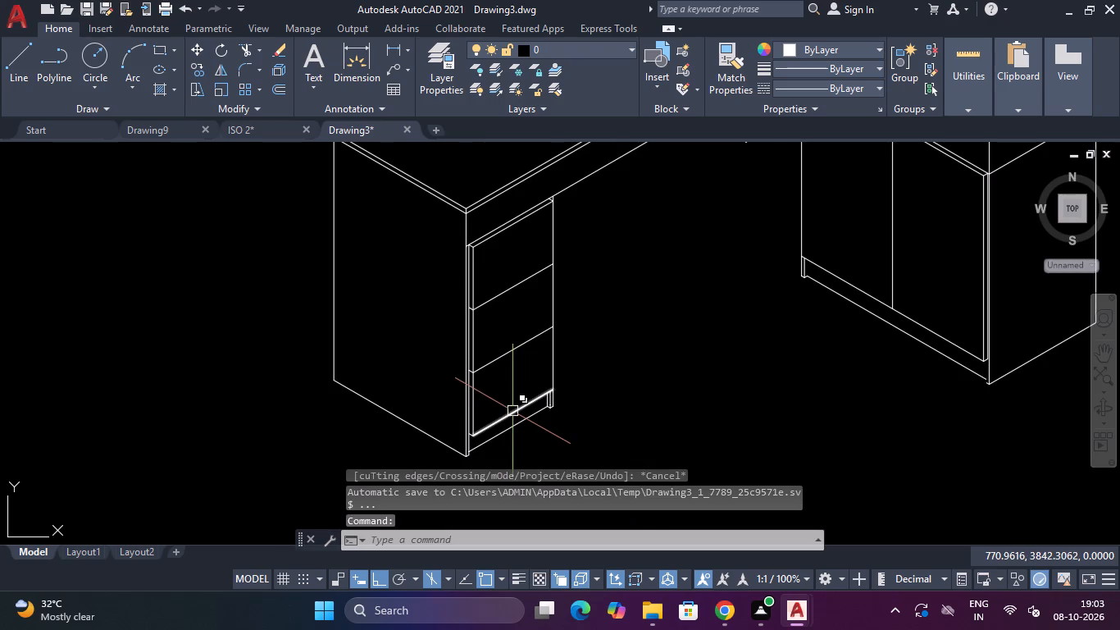
Draw a 100-long isometric guide line from the midpoint of the cabinet's door split line onto the left door.
scroll(578, 308, "down", 3)
scroll(561, 331, "up", 3)
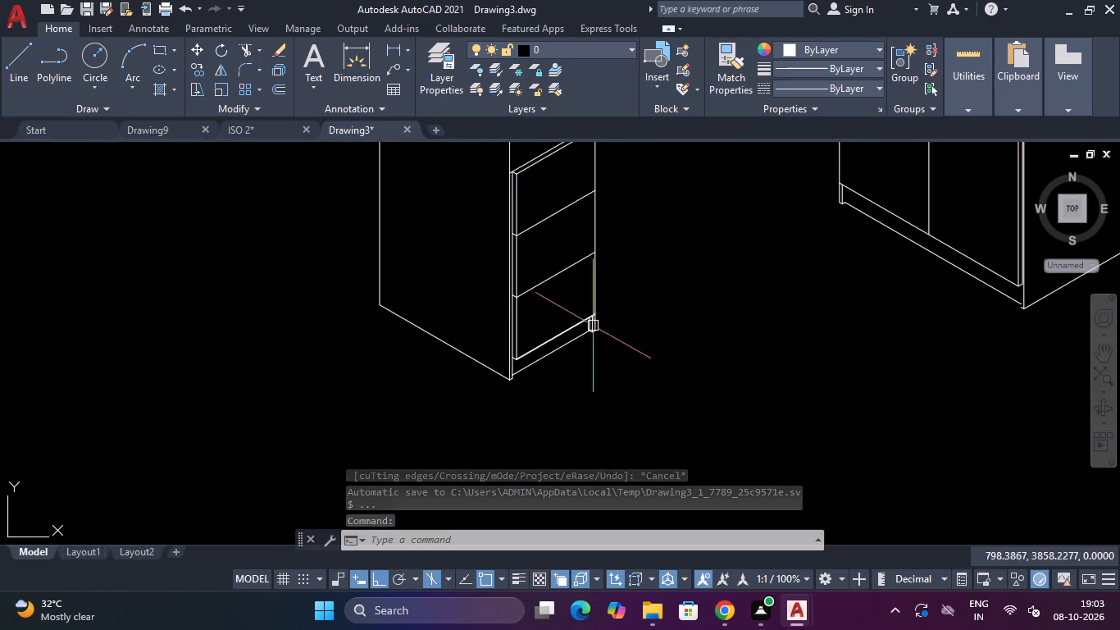
scroll(660, 310, "down", 1)
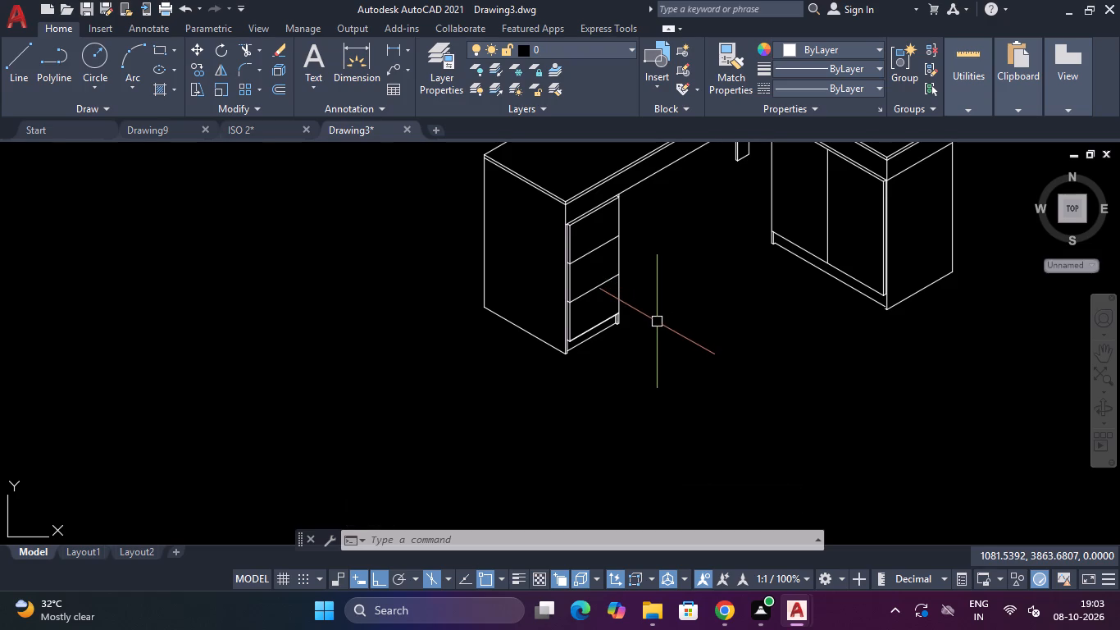
type("L")
key("space")
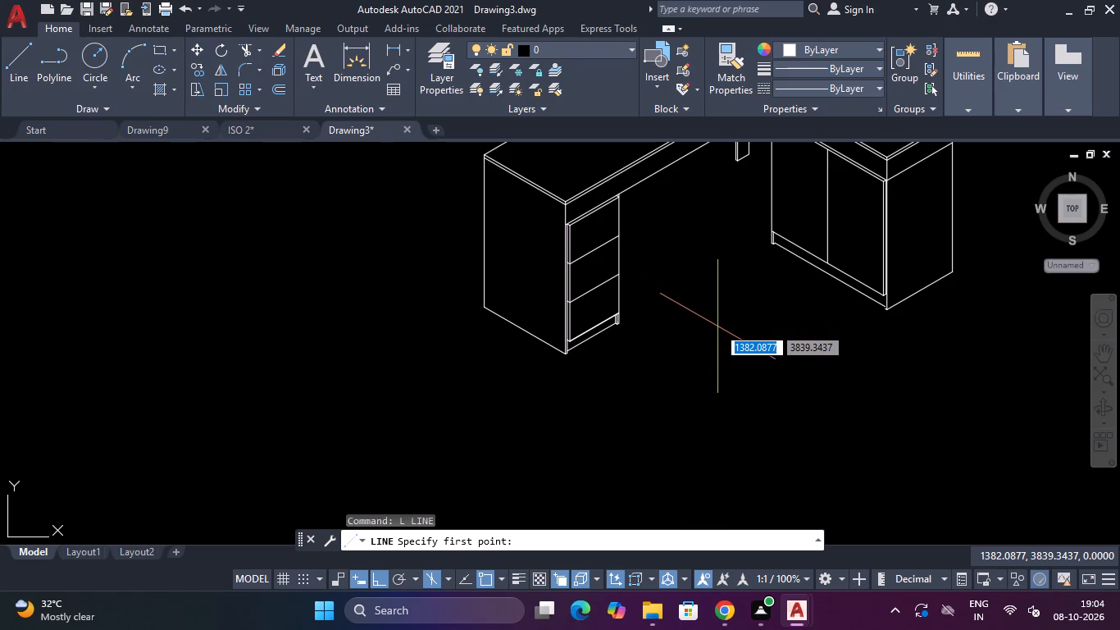
left_click(826, 199)
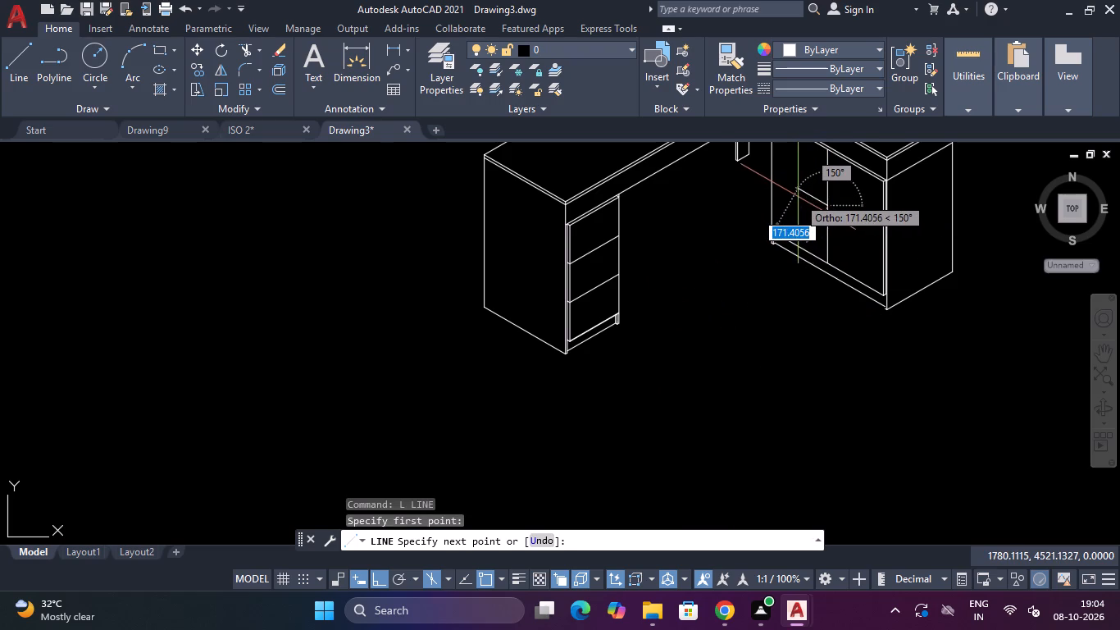
type("100")
key("Return")
key("Escape")
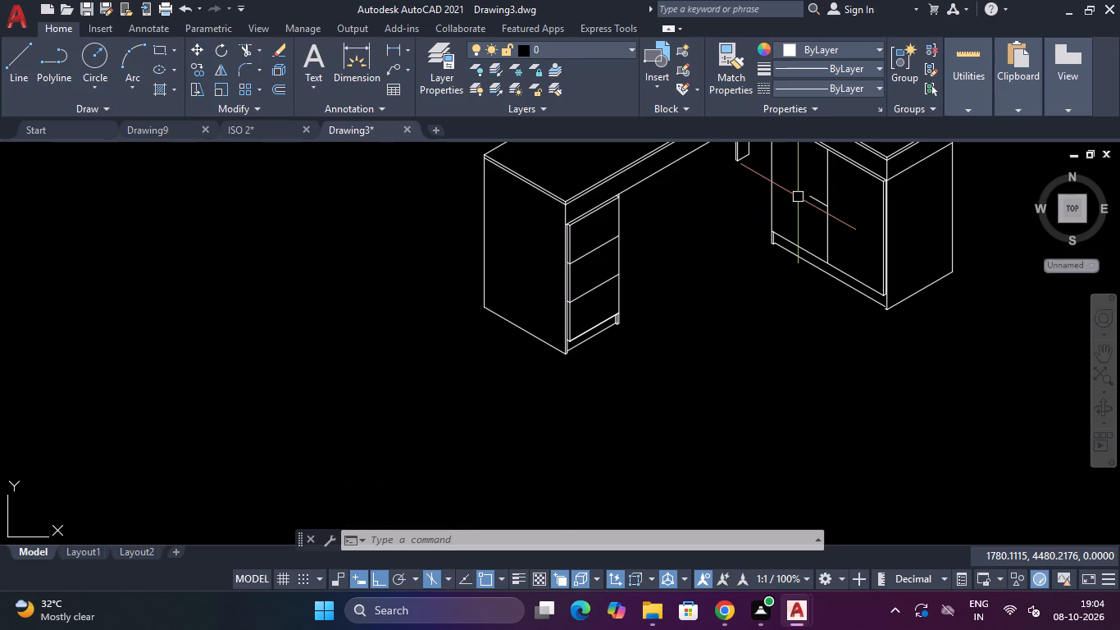
Draw vertical lines 40 up and 40 down from the guide line's free end on the left door.
key("space")
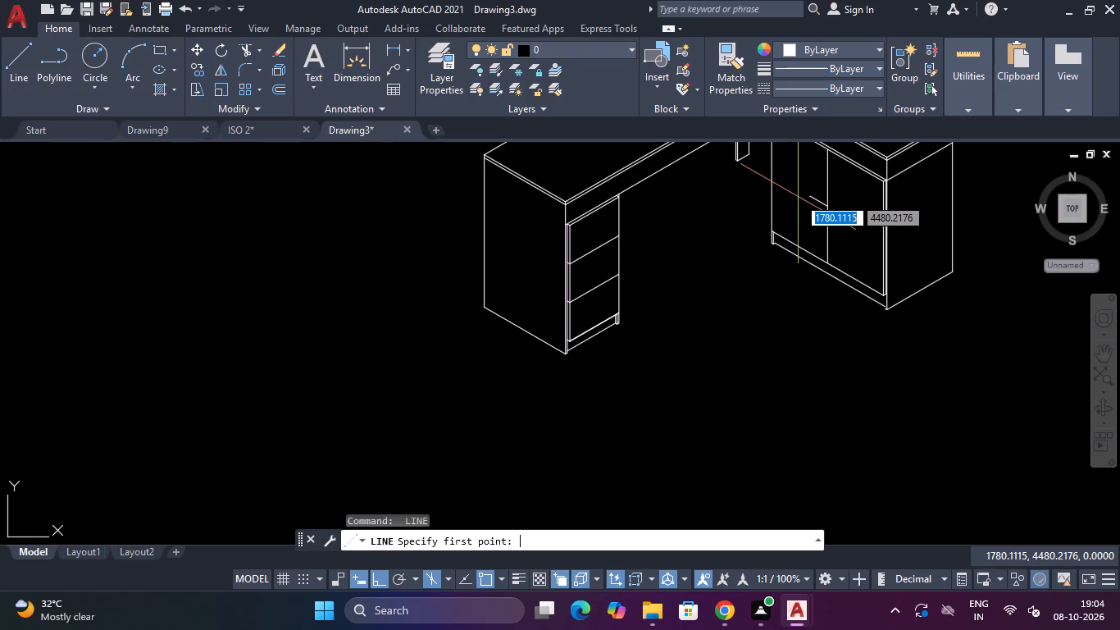
left_click(810, 194)
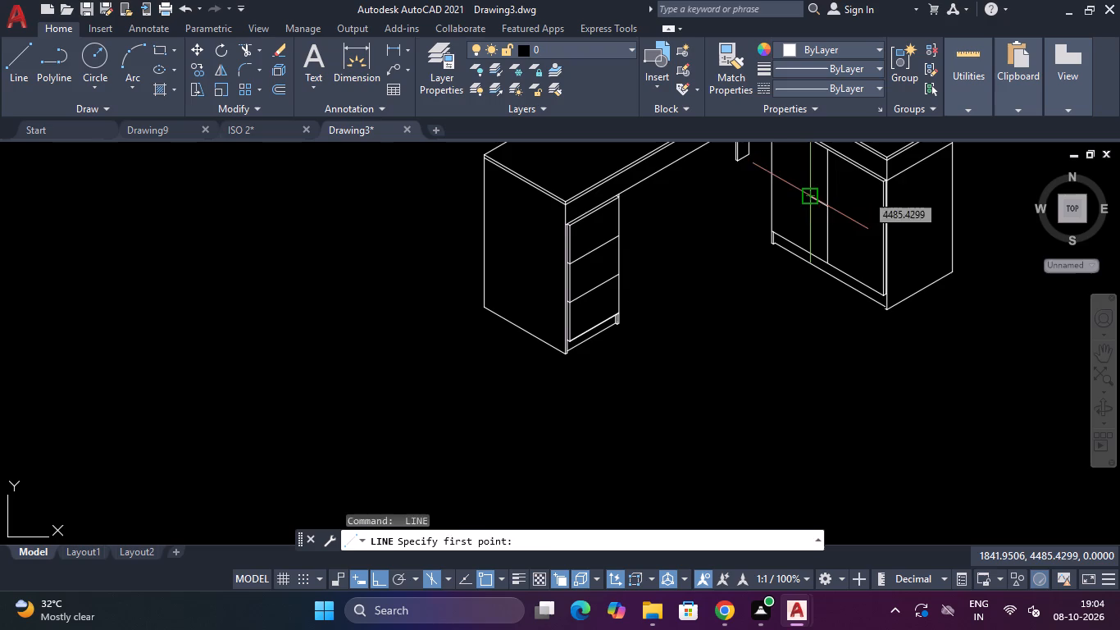
type("40")
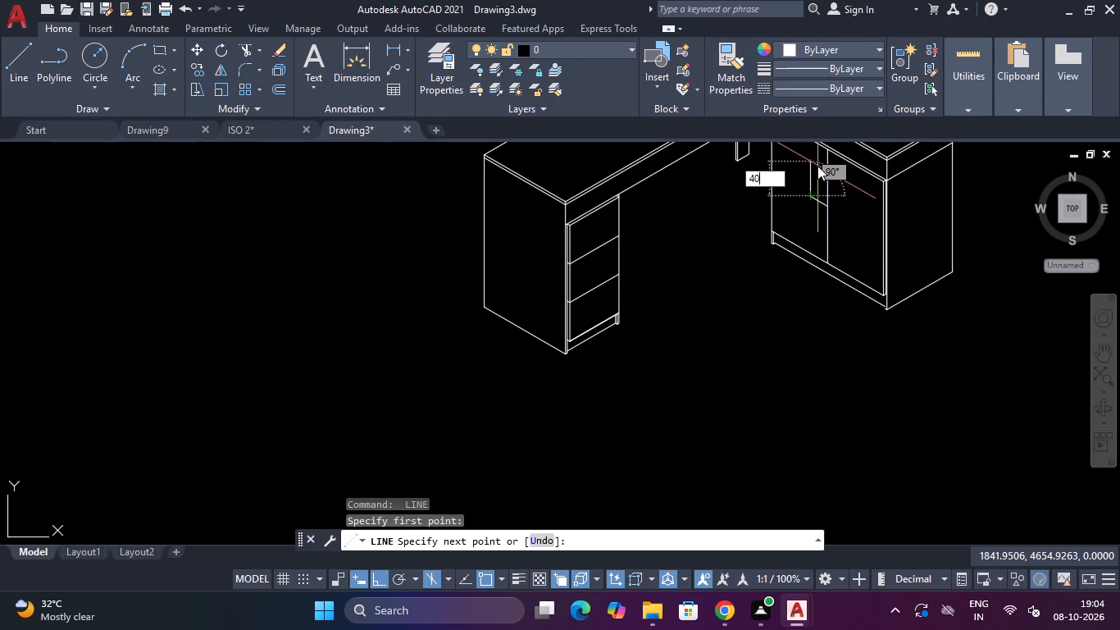
key("Return")
key("Escape")
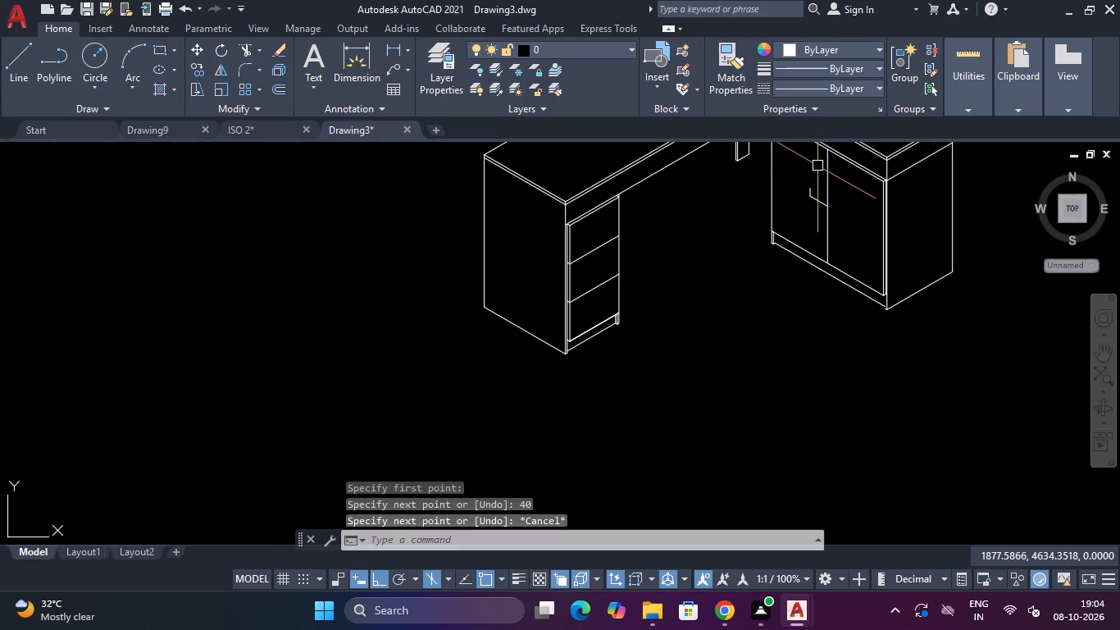
key("space")
scroll(808, 194, "up", 2)
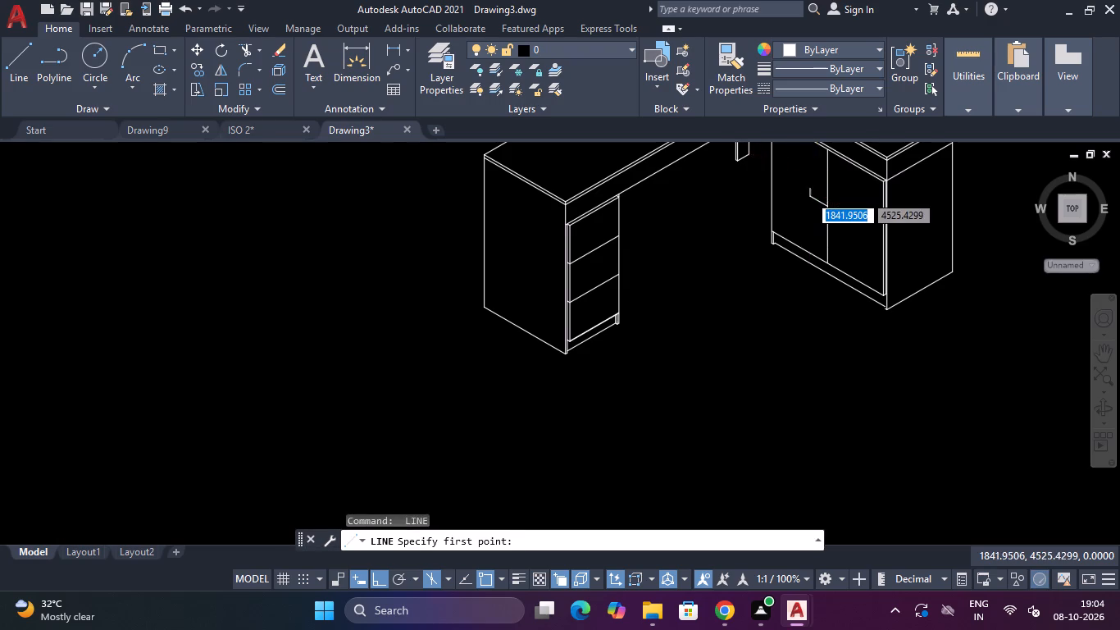
scroll(808, 194, "up", 1)
left_click(800, 206)
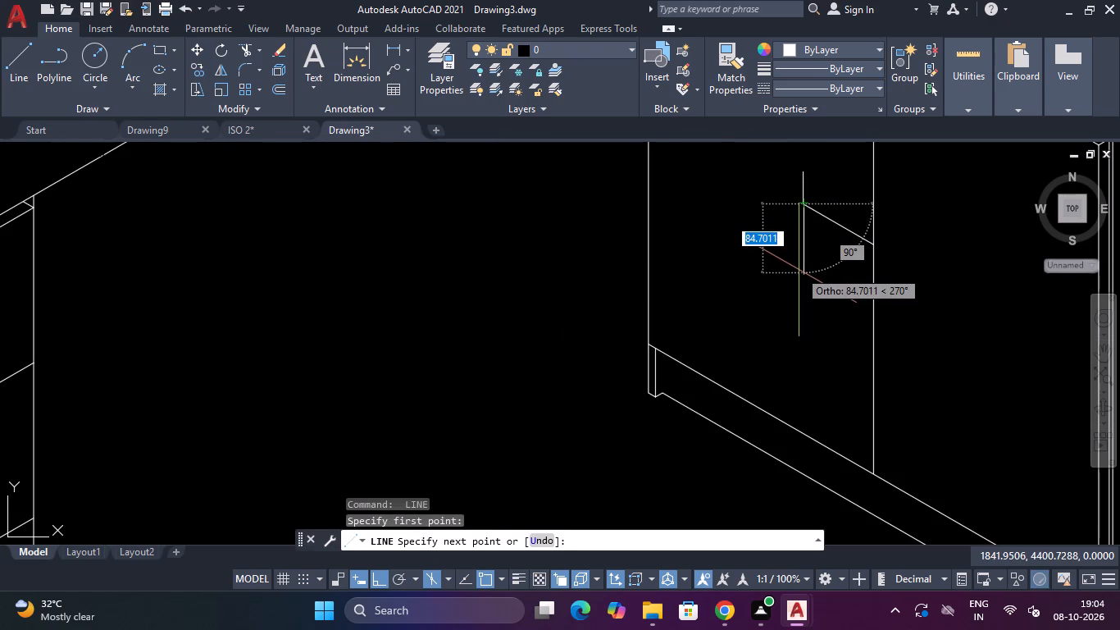
type("40")
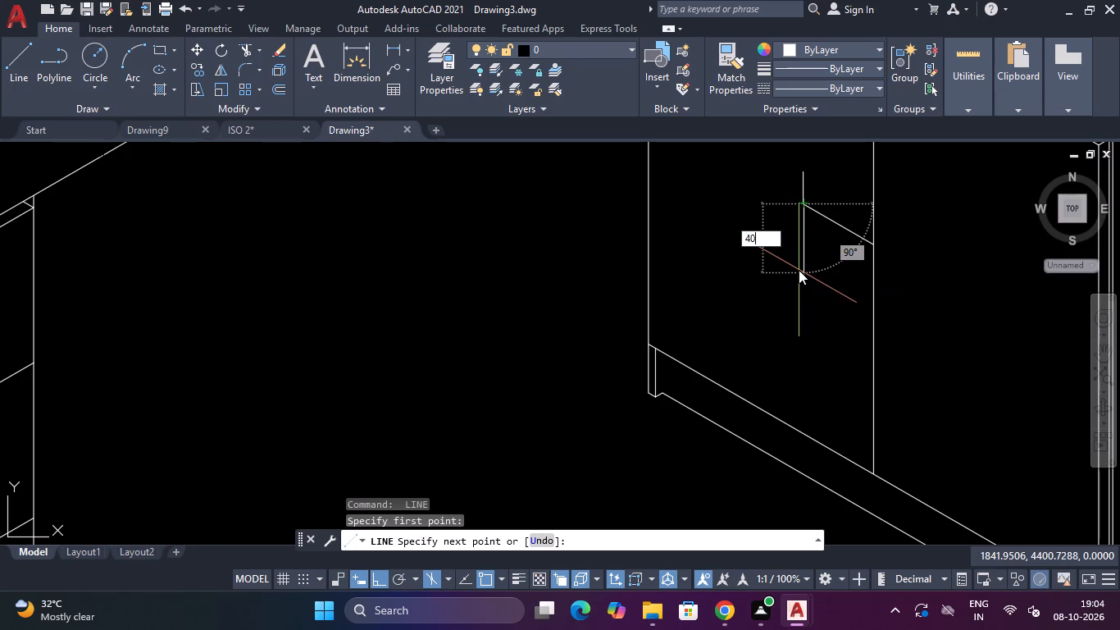
key("Return")
key("Escape")
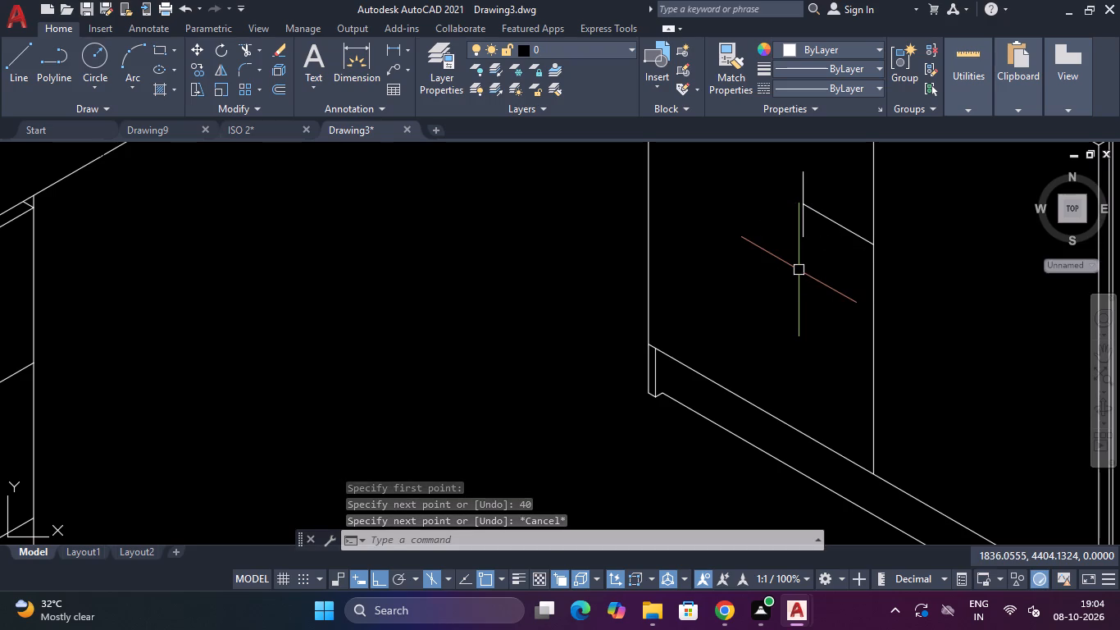
Erase the 100-long guide line between the door split line and the vertical handle lines.
scroll(796, 250, "down", 3)
scroll(790, 244, "up", 3)
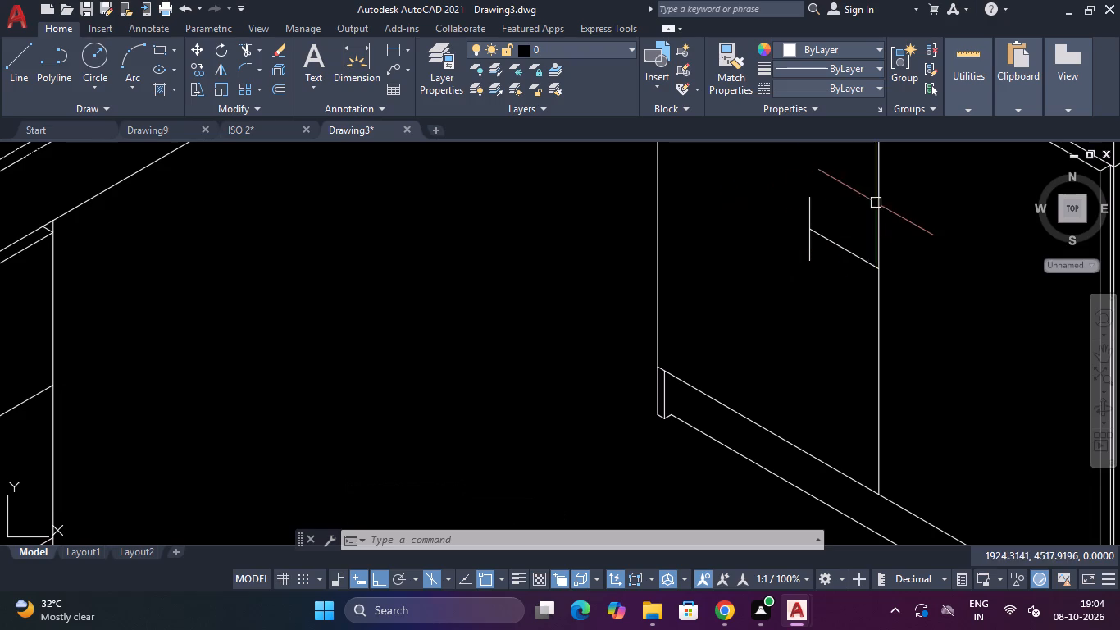
left_click(846, 223)
left_click(831, 254)
key("Delete")
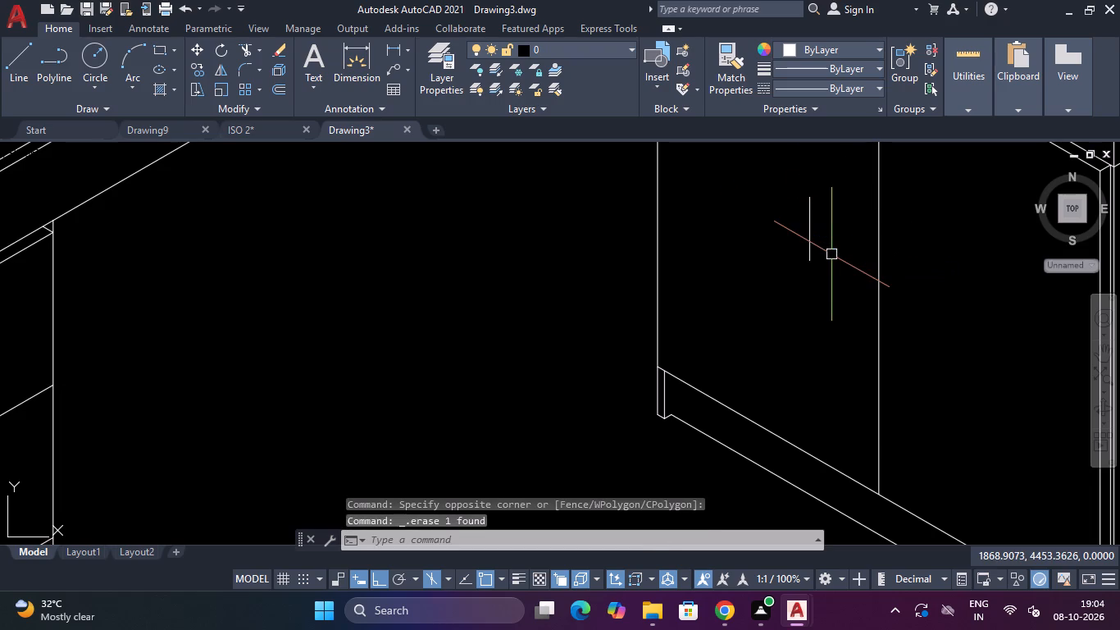
scroll(831, 254, "down", 2)
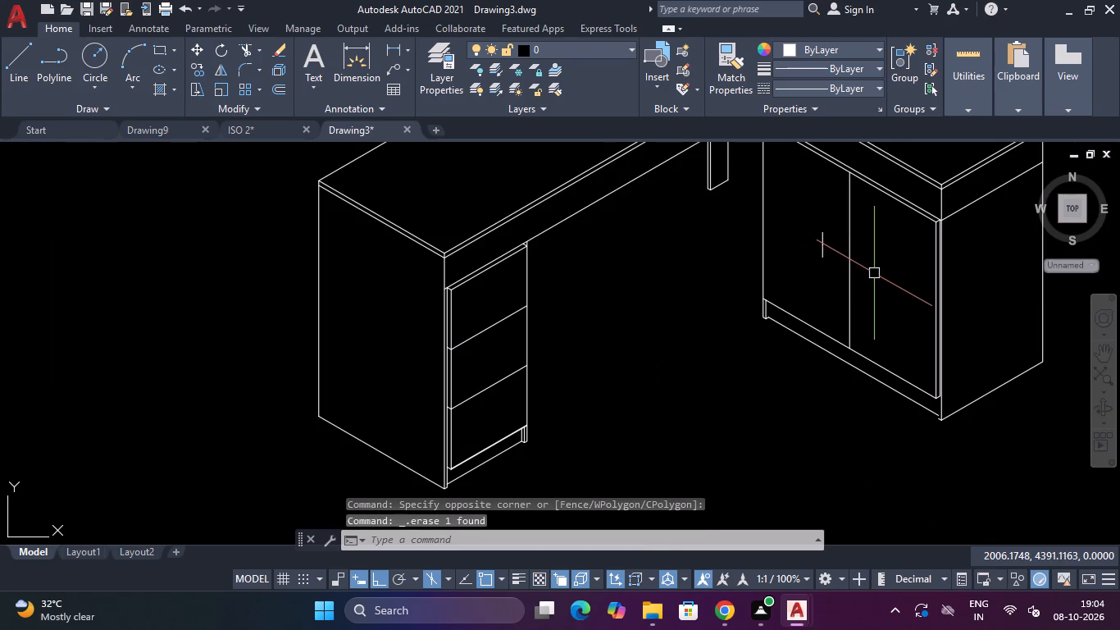
key("space")
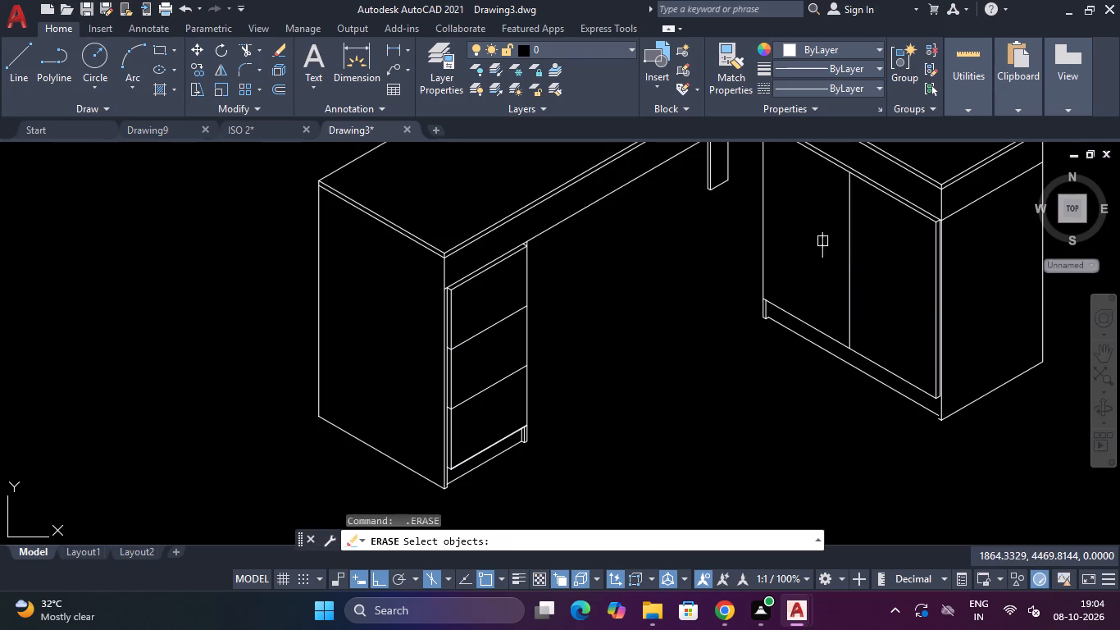
key("Escape")
Draw a closed 20 by 20 isometric rhombus from the upper end of the vertical handle line on the left door.
type("L")
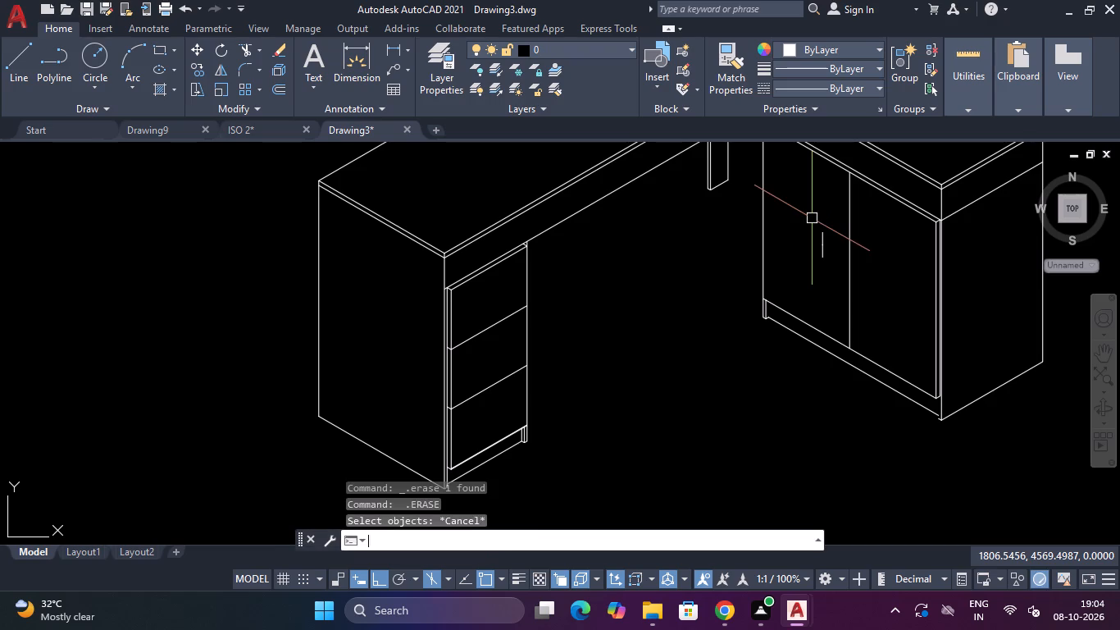
key("space")
key("F5")
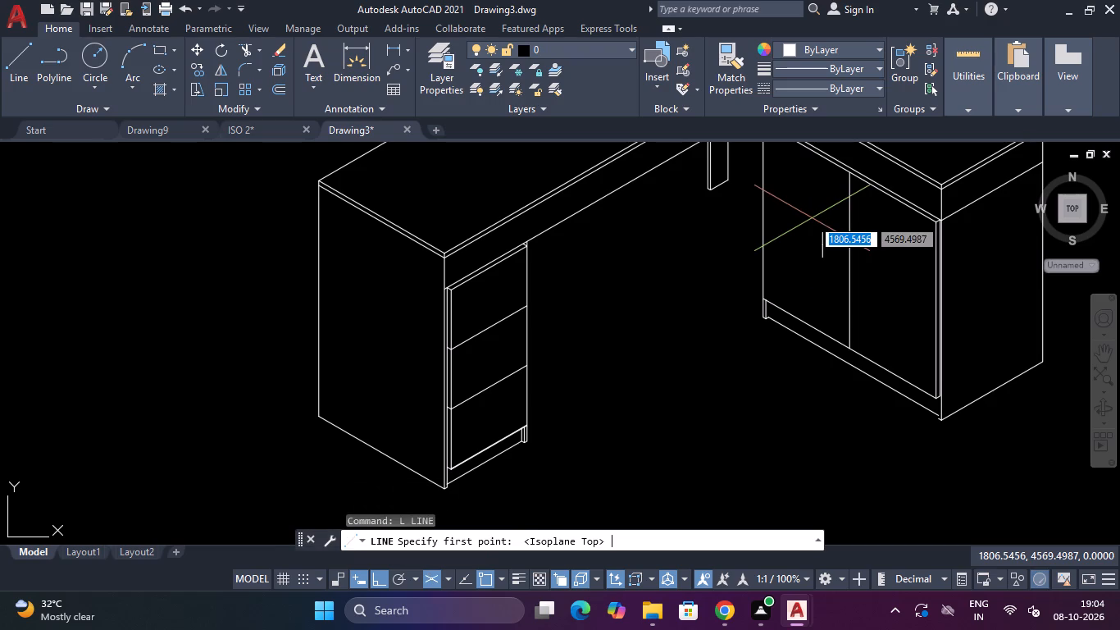
scroll(822, 217, "up", 2)
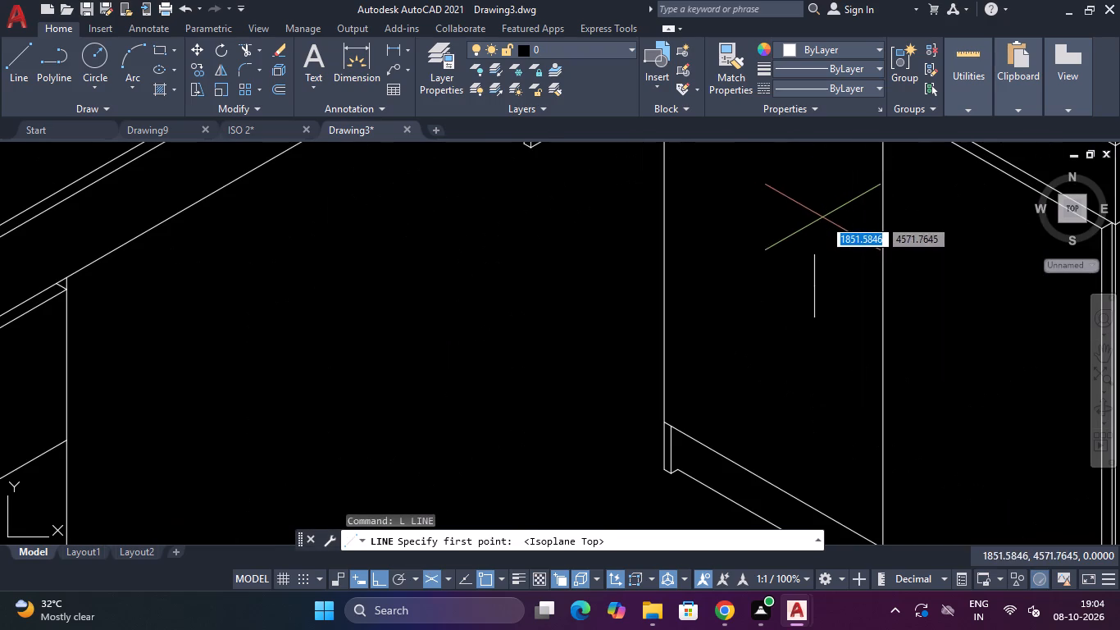
left_click(813, 258)
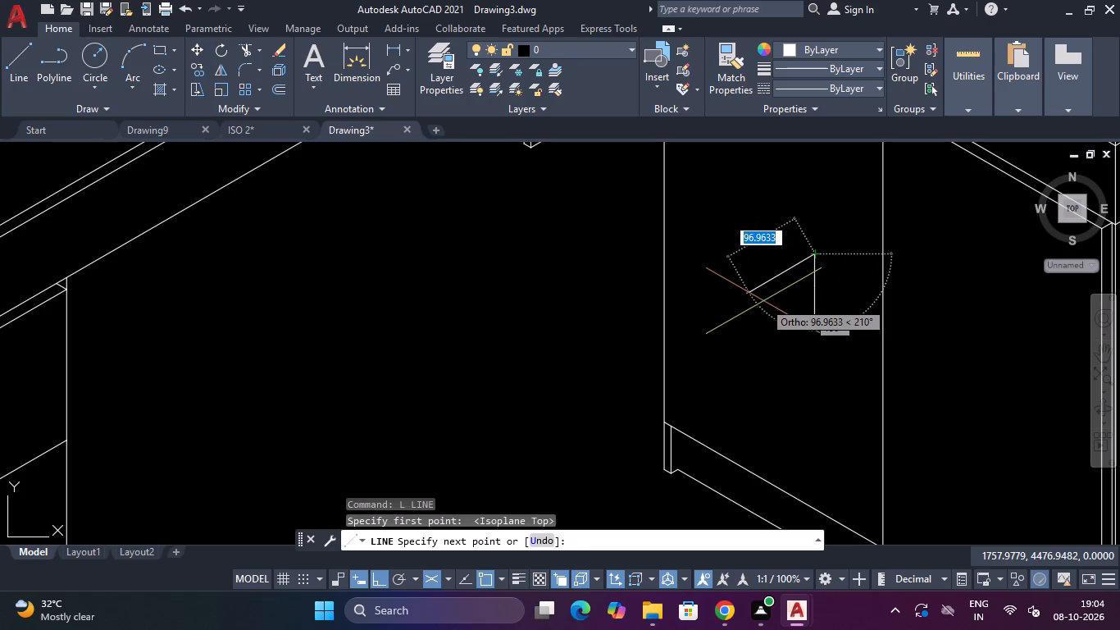
type("20")
key("Return")
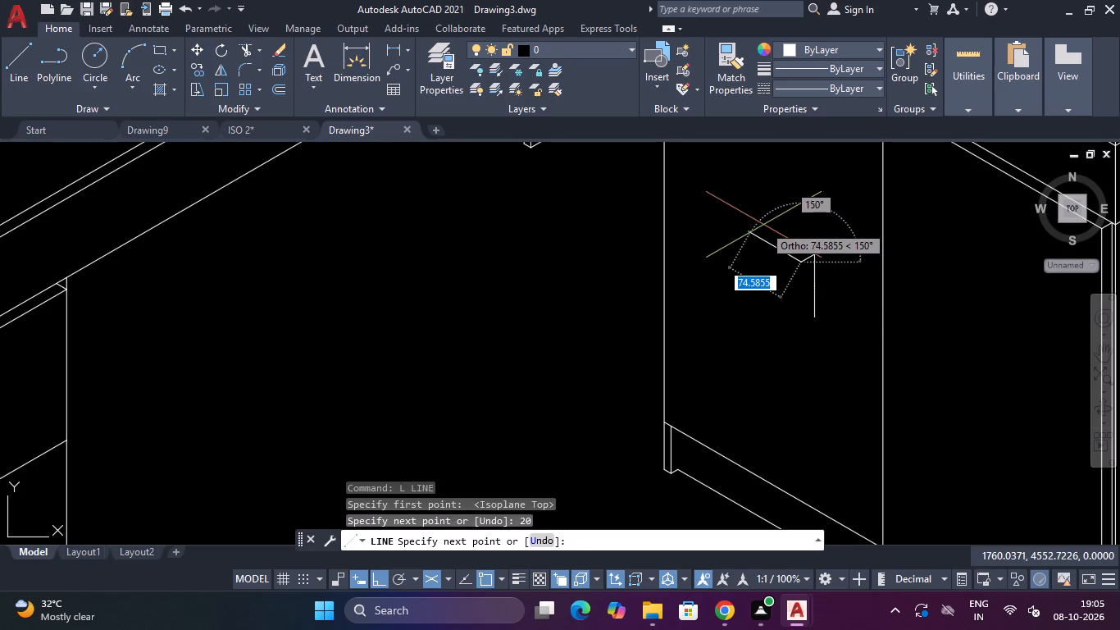
type("20")
key("Return")
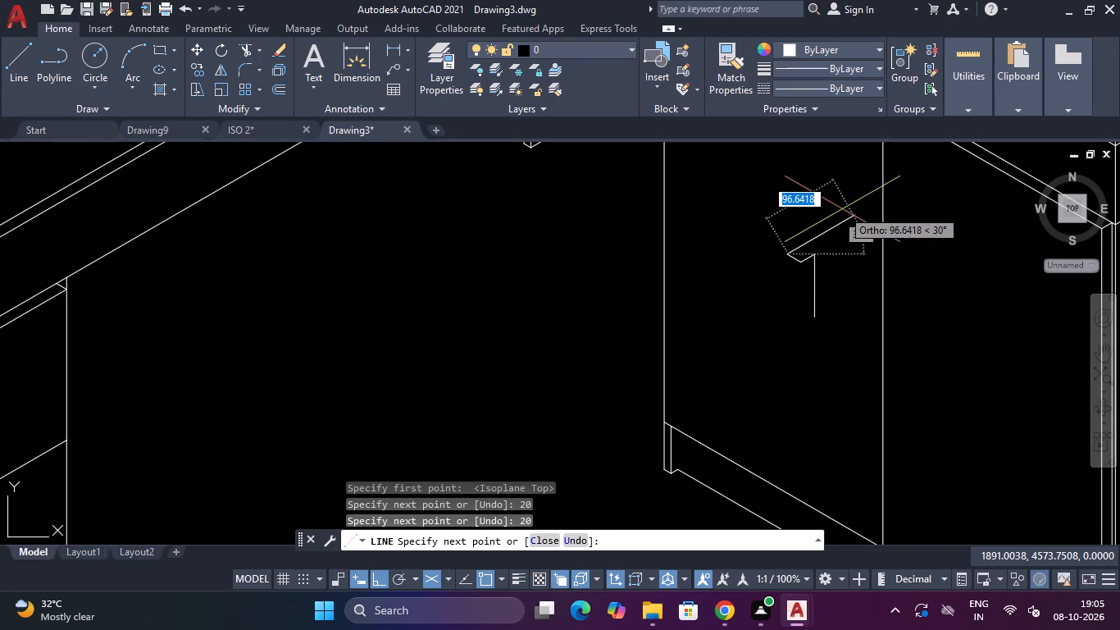
key("2")
key("0")
key("Return")
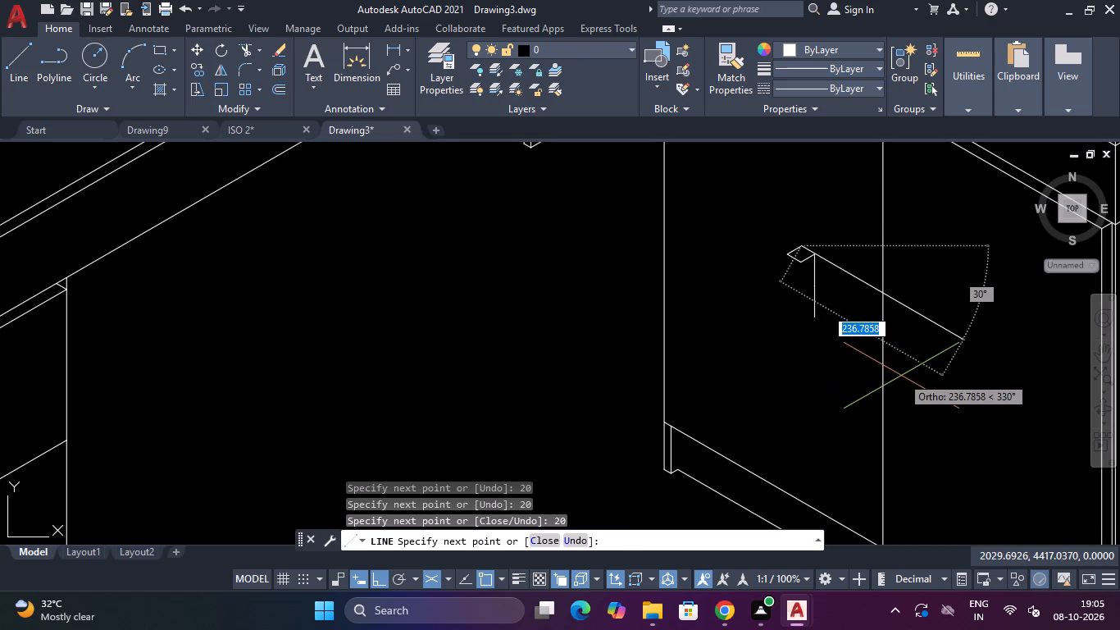
type("20")
key("Return")
key("Escape")
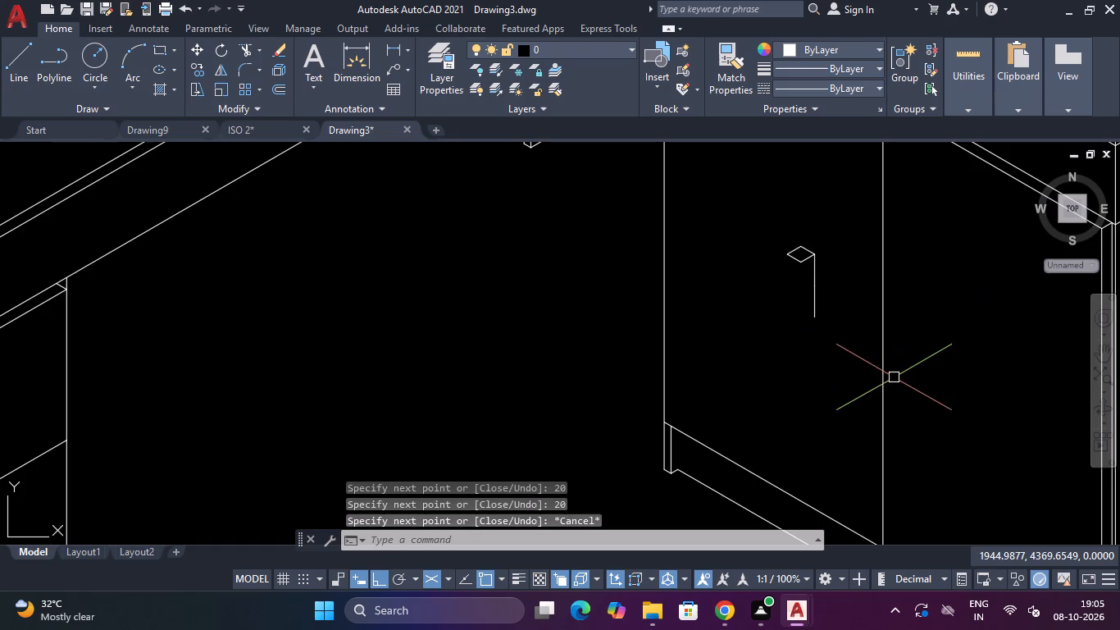
Erase both 40-long vertical lines below the handle's rhombus on the left door.
left_click(814, 294)
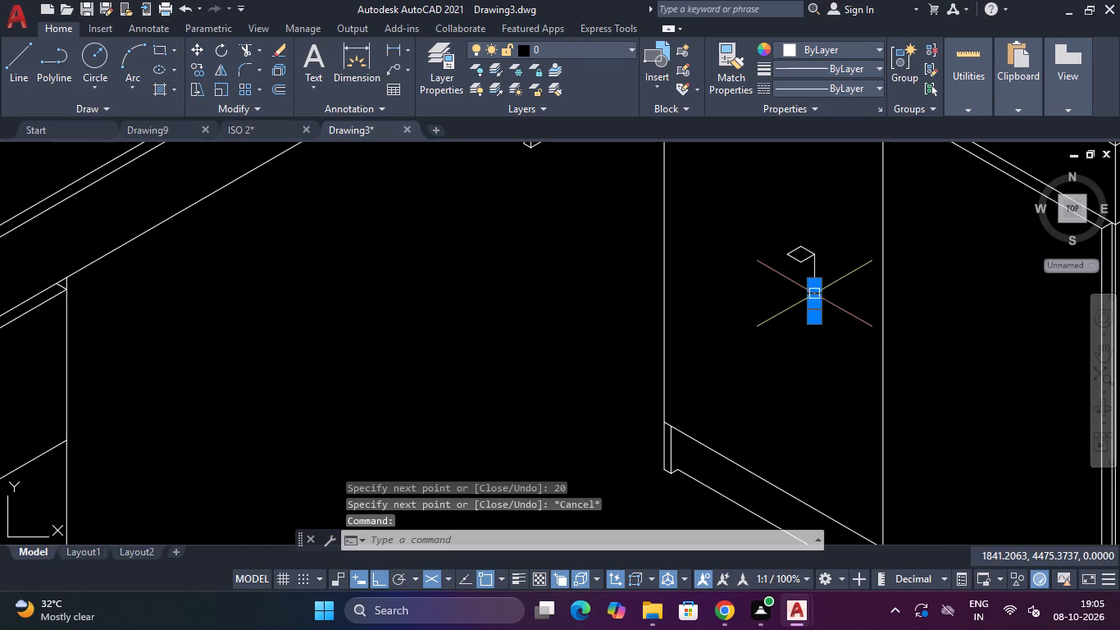
key("Delete")
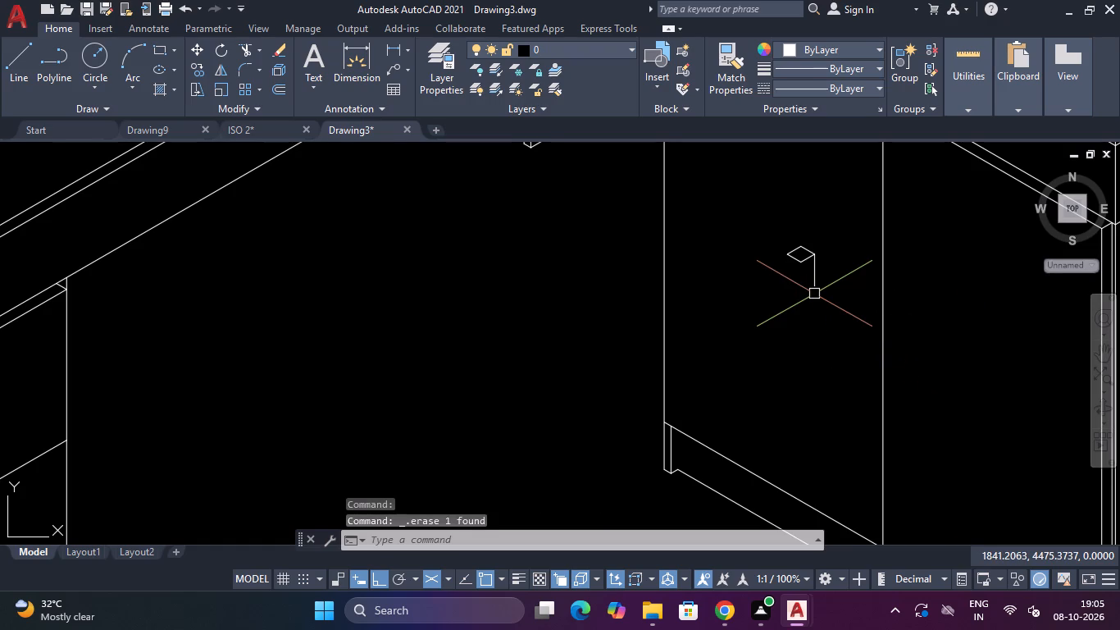
left_click(814, 261)
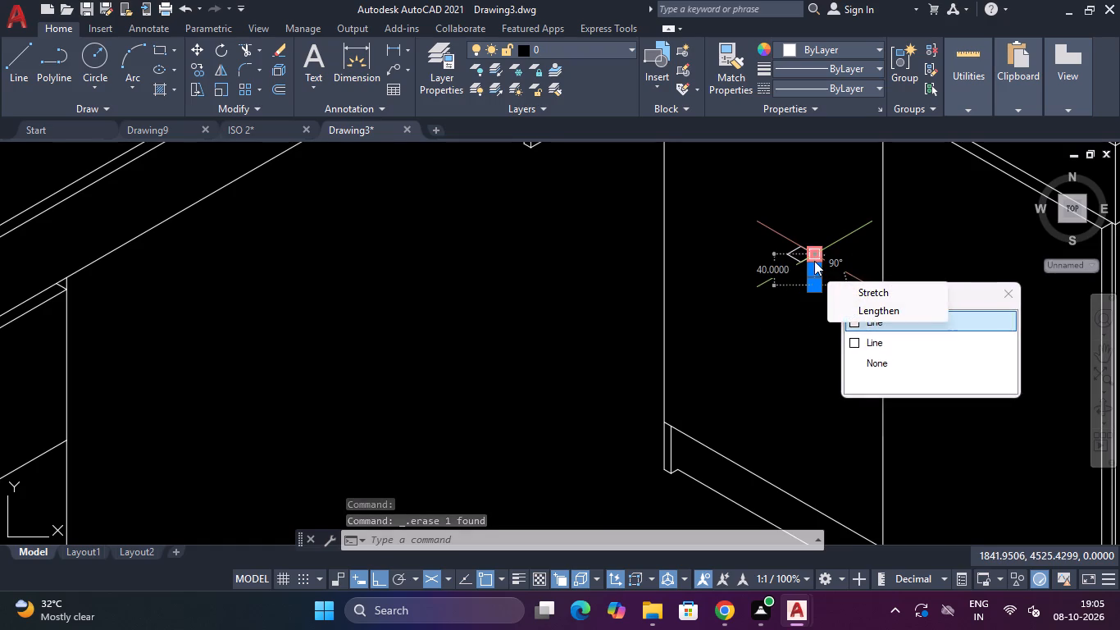
key("Delete")
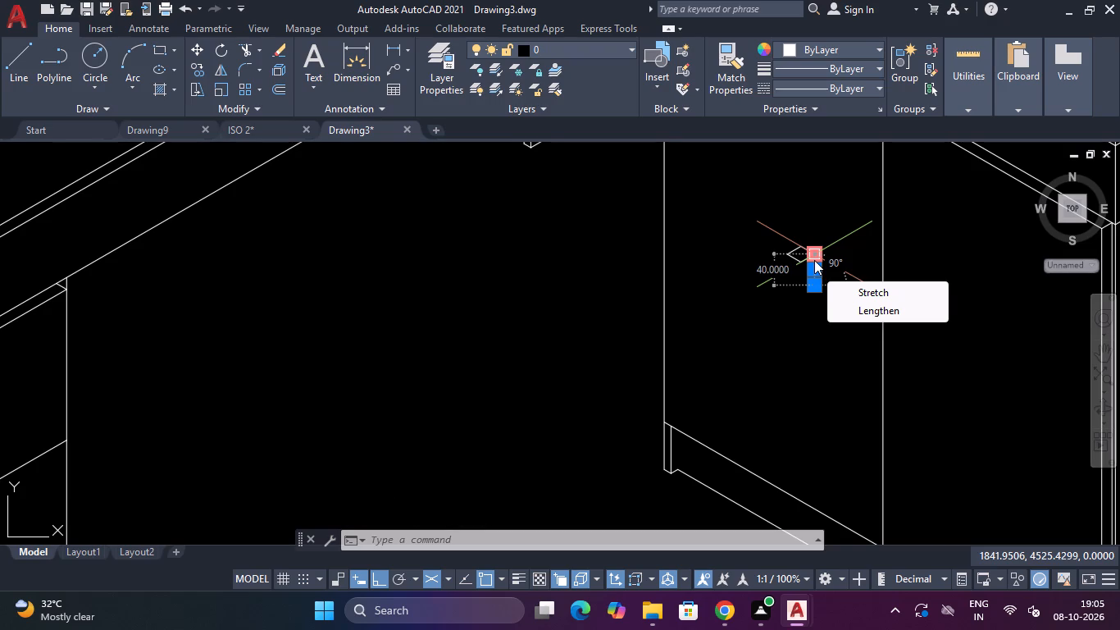
key("Escape")
left_click(811, 273)
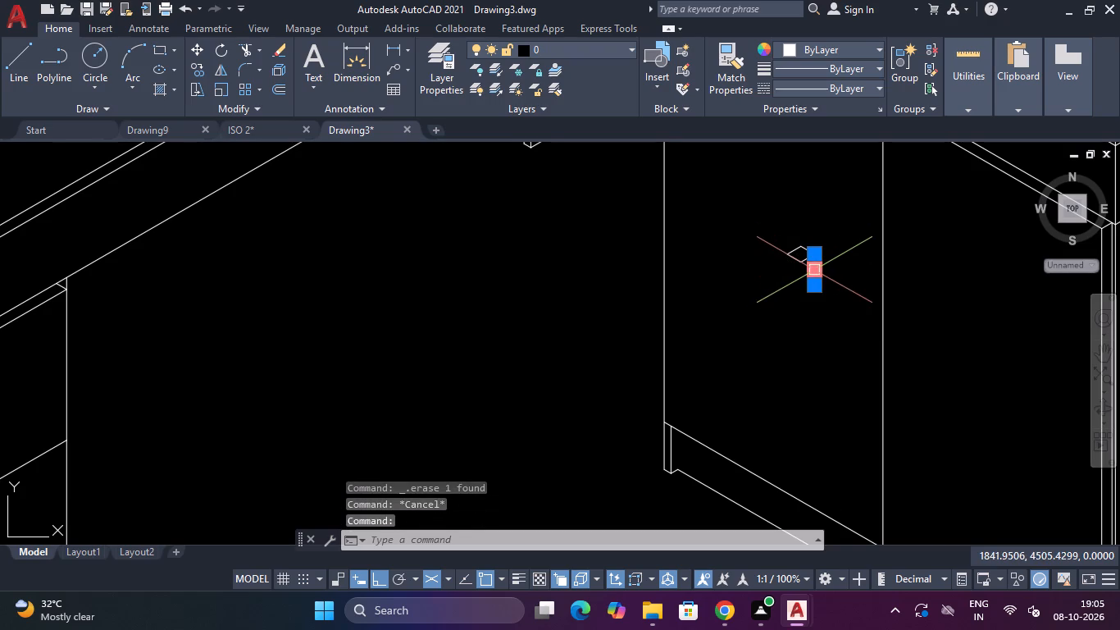
key("Delete")
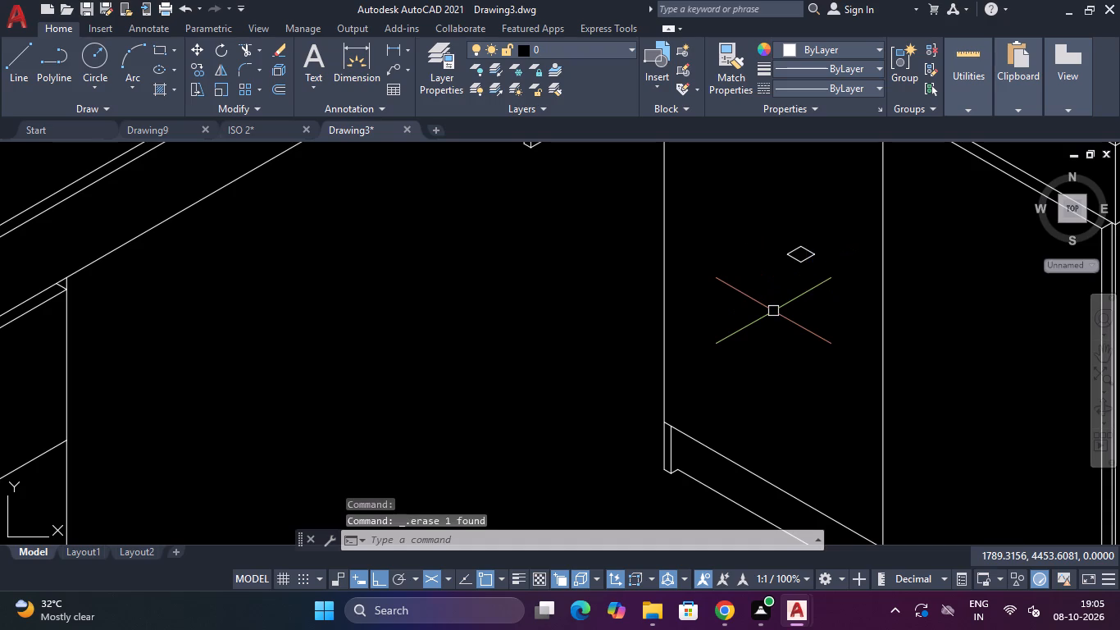
Draw the handle's left face from the rhombus's front corner: 80 down, 20 along the left isoplane, and 80 back up.
type("L")
key("space")
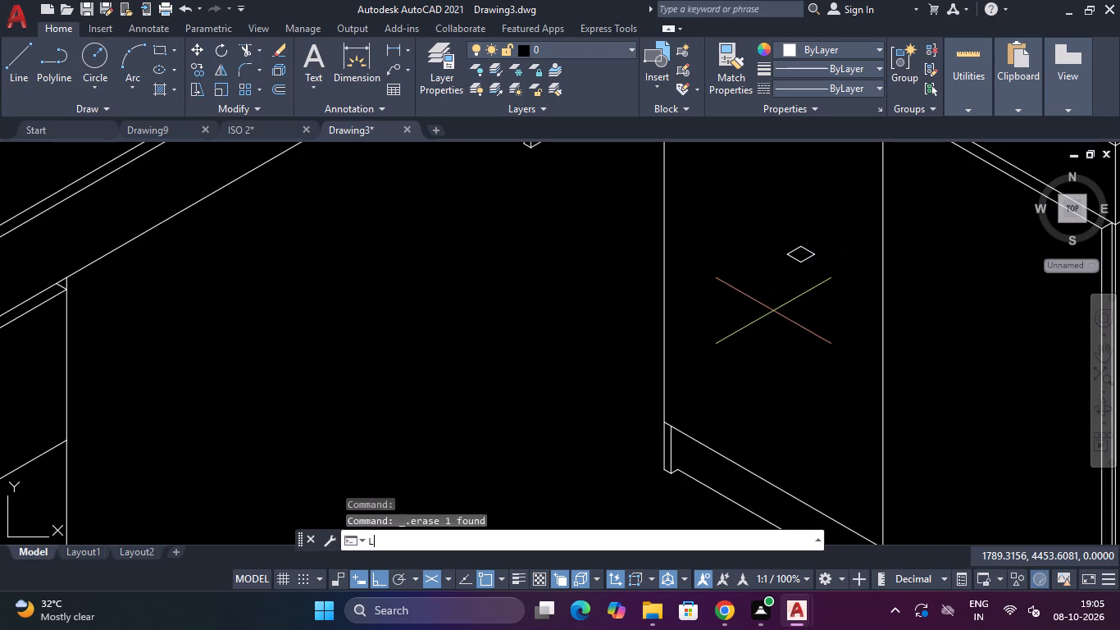
left_click(796, 261)
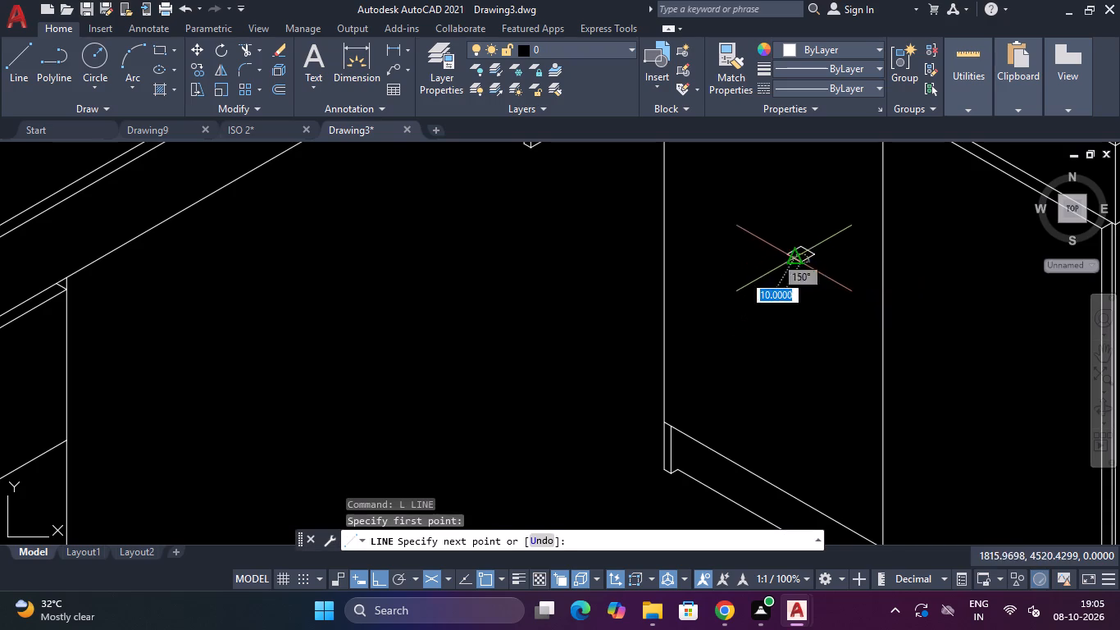
key("F5")
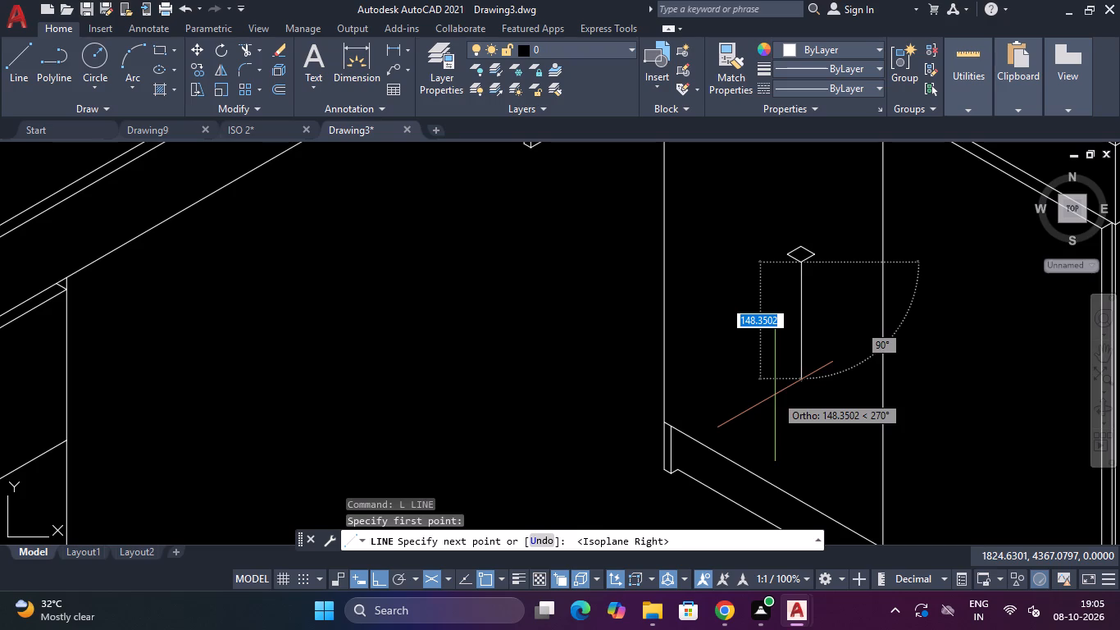
key("F5")
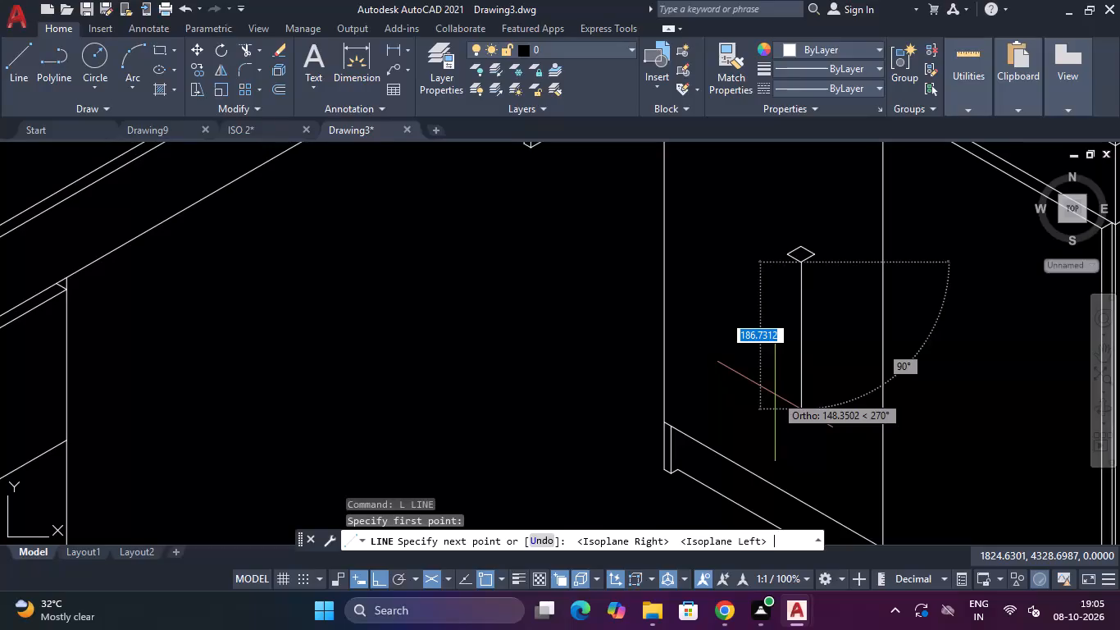
type("80")
key("Return")
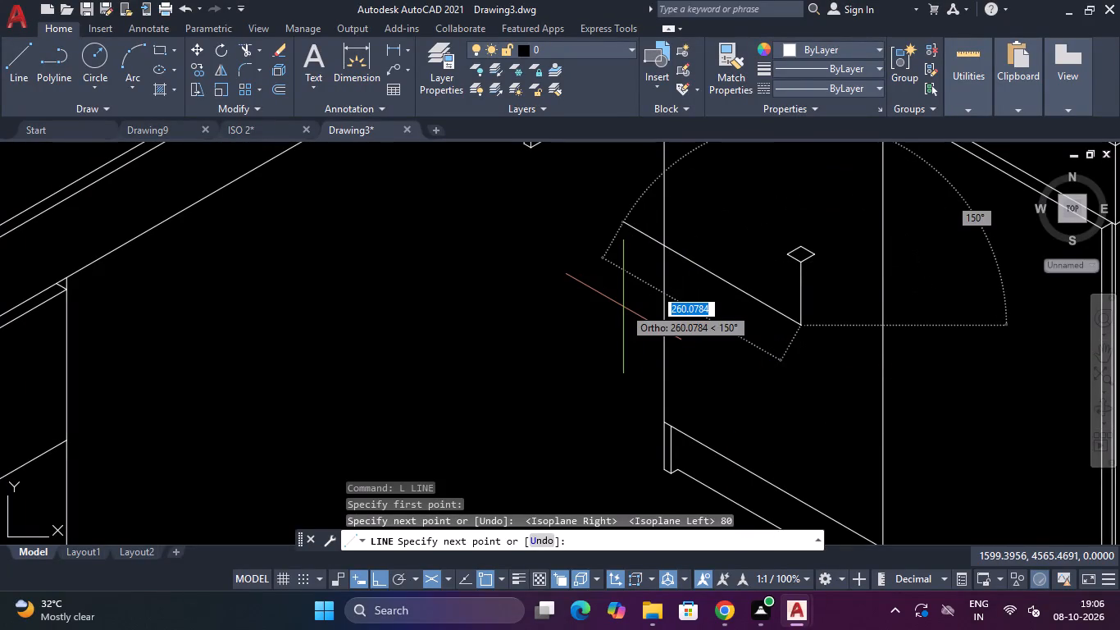
type("20")
key("Return")
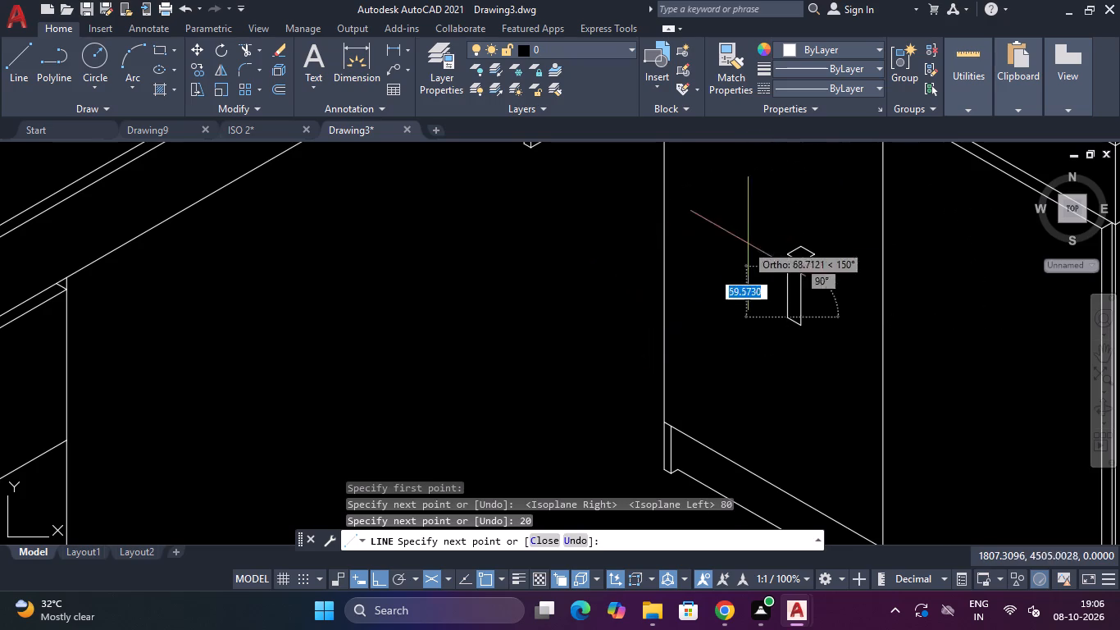
type("80")
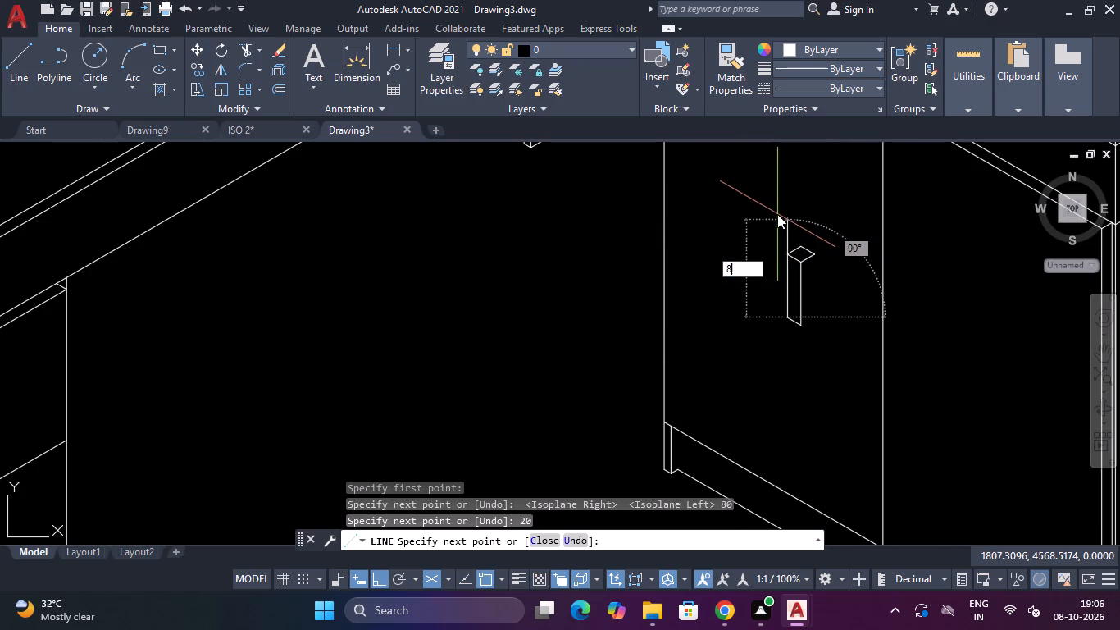
key("Return")
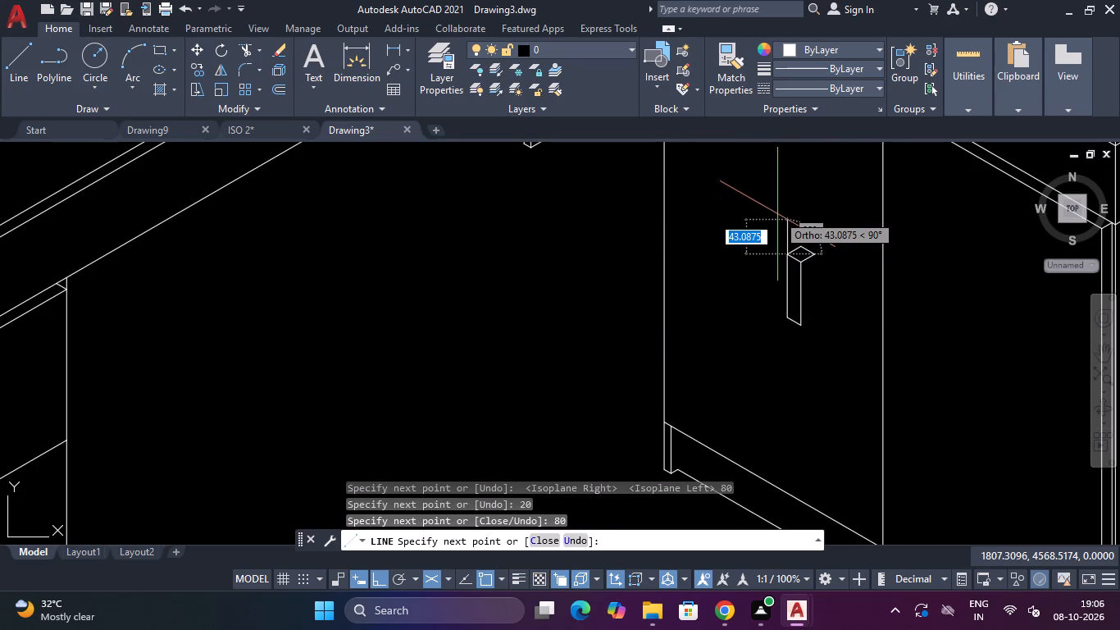
key("Escape")
Draw the handle's lower return: 20 up-right from the bottom front corner, then an isometric line back up-left past the front vertical edge.
type("L")
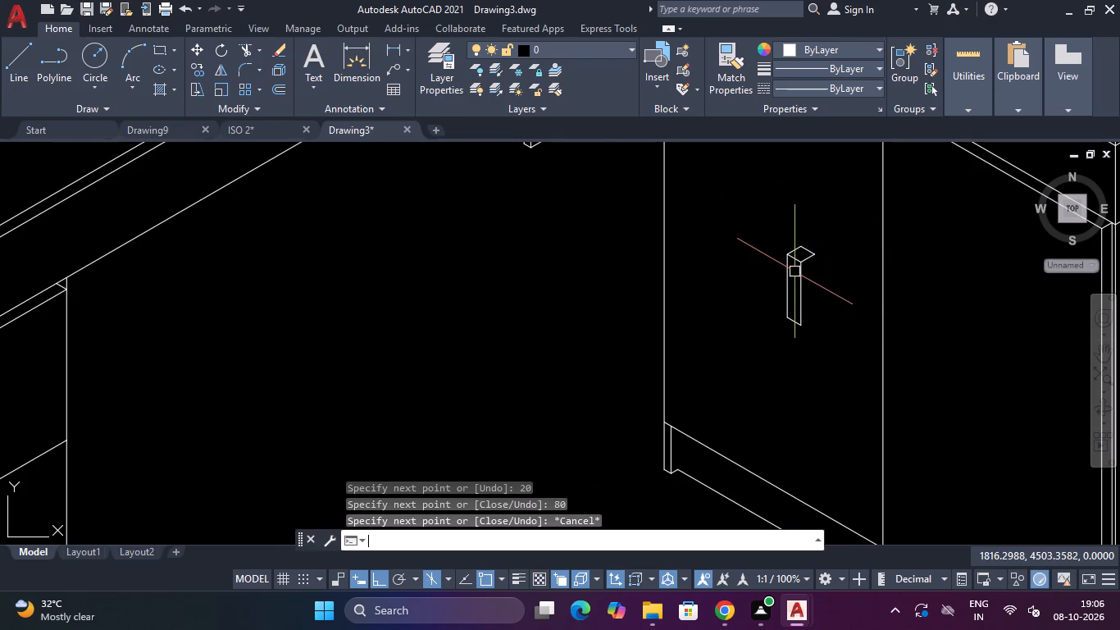
key("space")
left_click(805, 322)
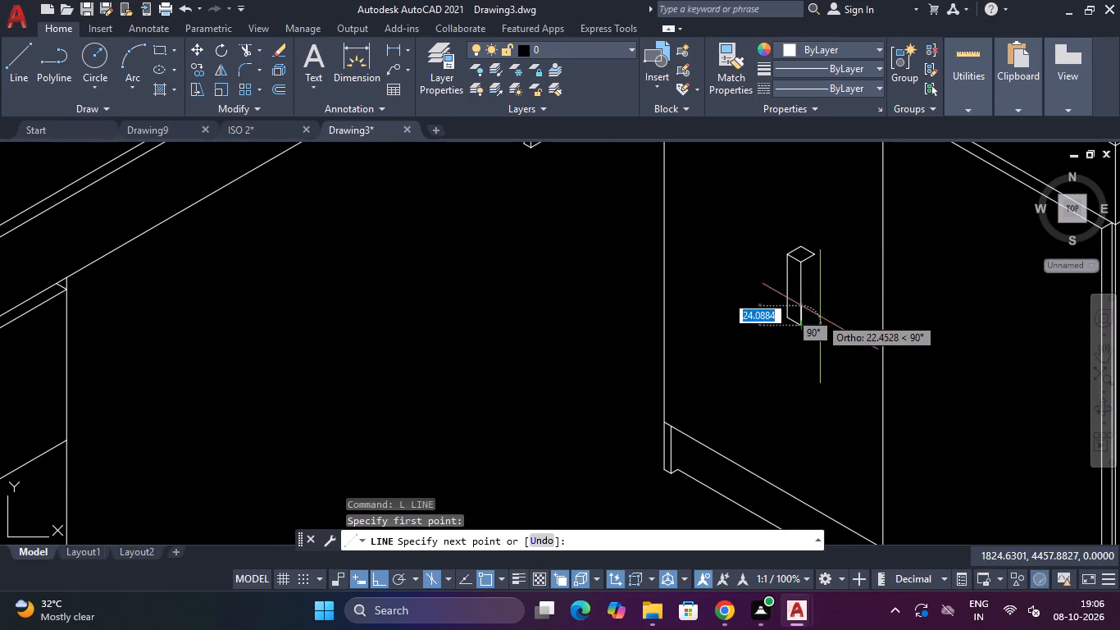
key("F5")
key("F5")
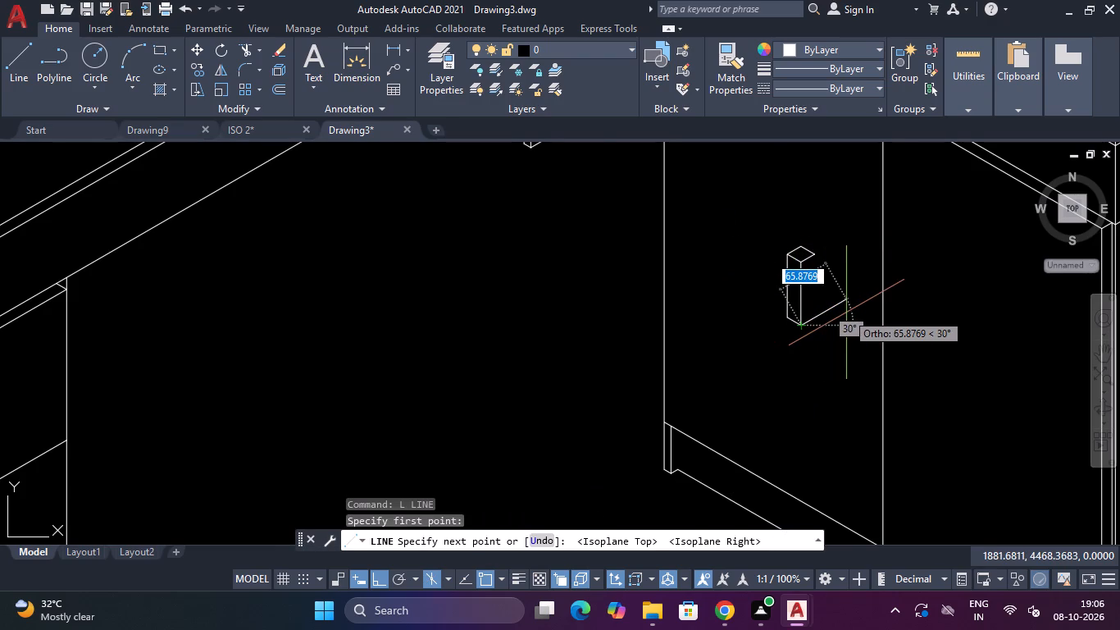
type("20")
key("Return")
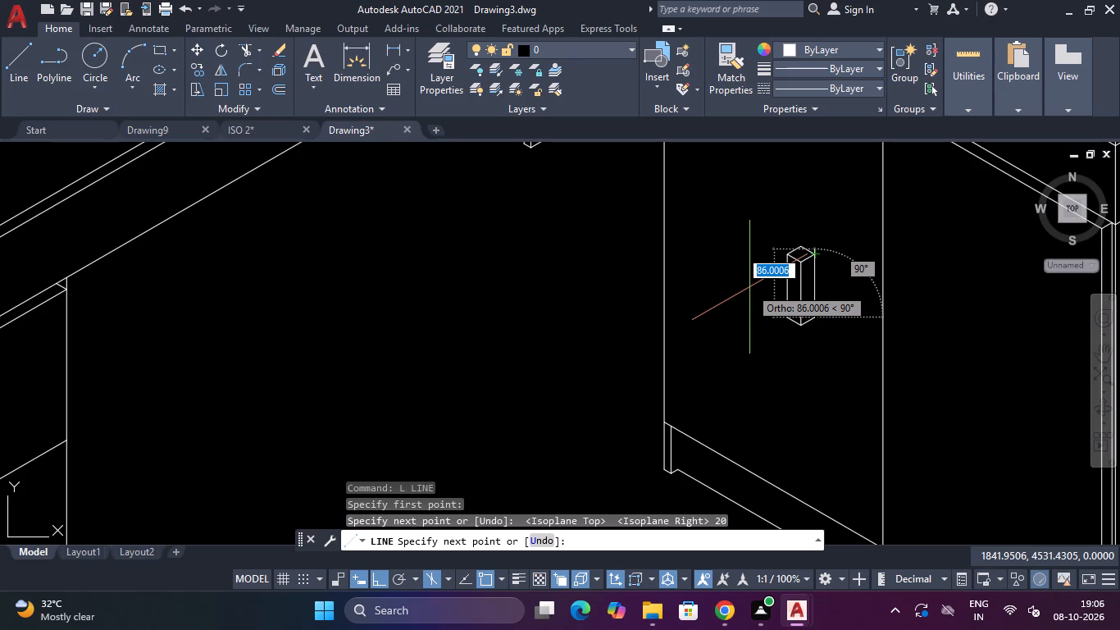
scroll(745, 277, "up", 3)
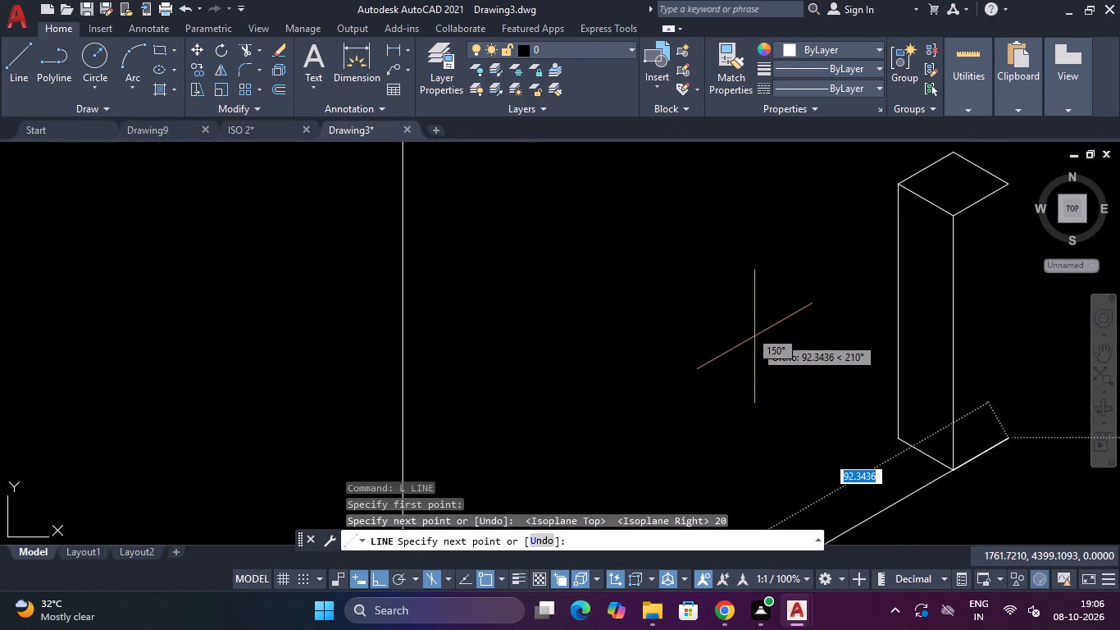
key("F5")
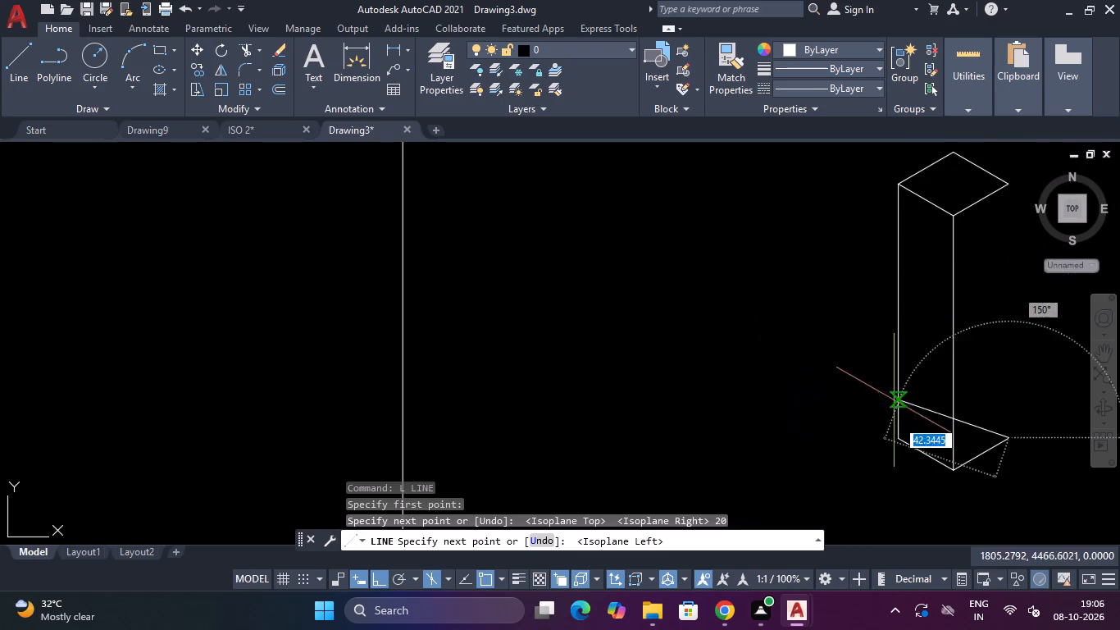
left_click(927, 399)
key("Escape")
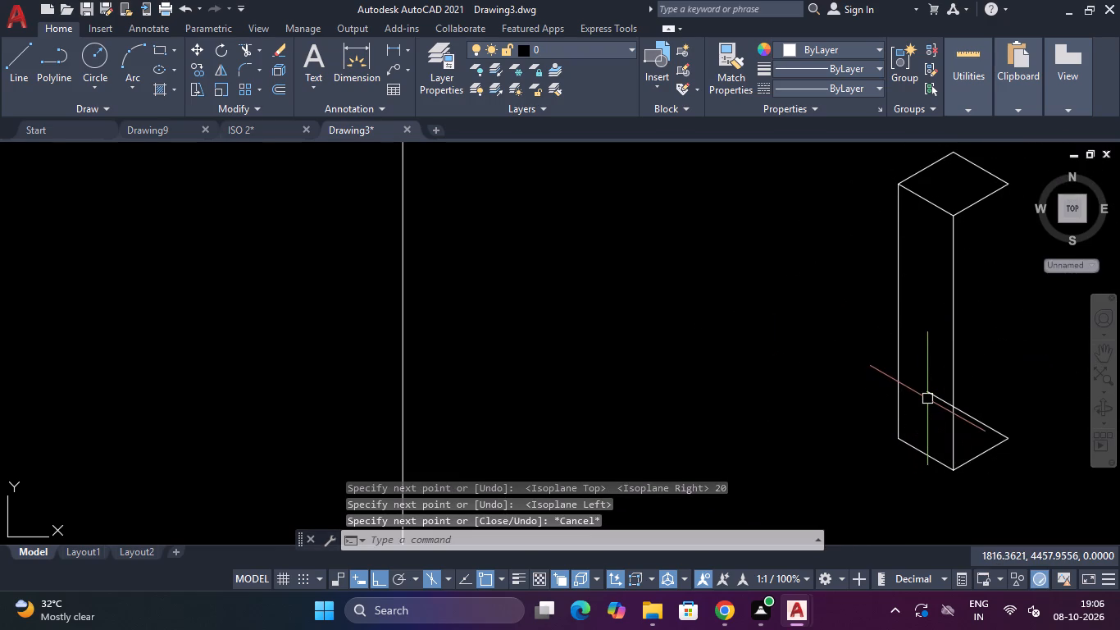
Trim the part of the lower return line that overshoots the handle's front vertical edge.
type("TR")
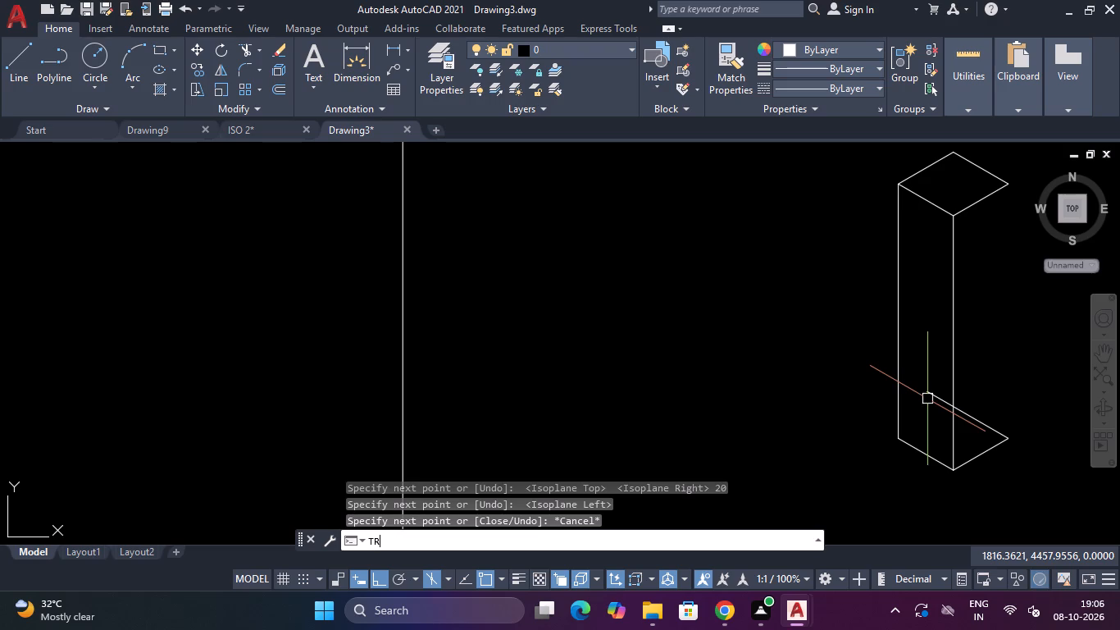
key("space")
left_click(933, 394)
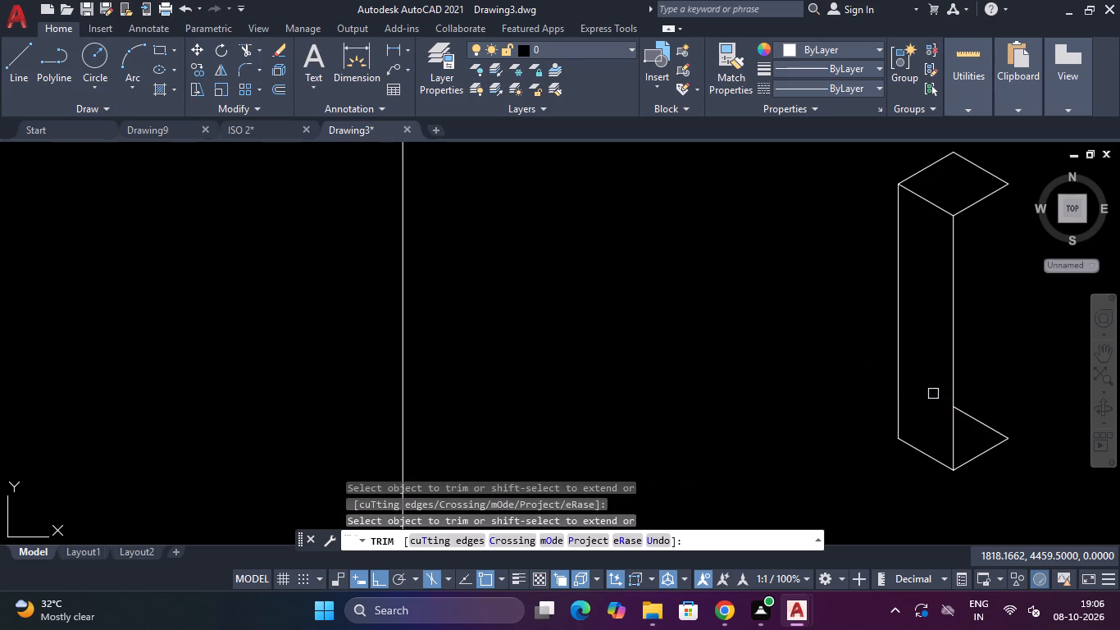
scroll(933, 394, "down", 1)
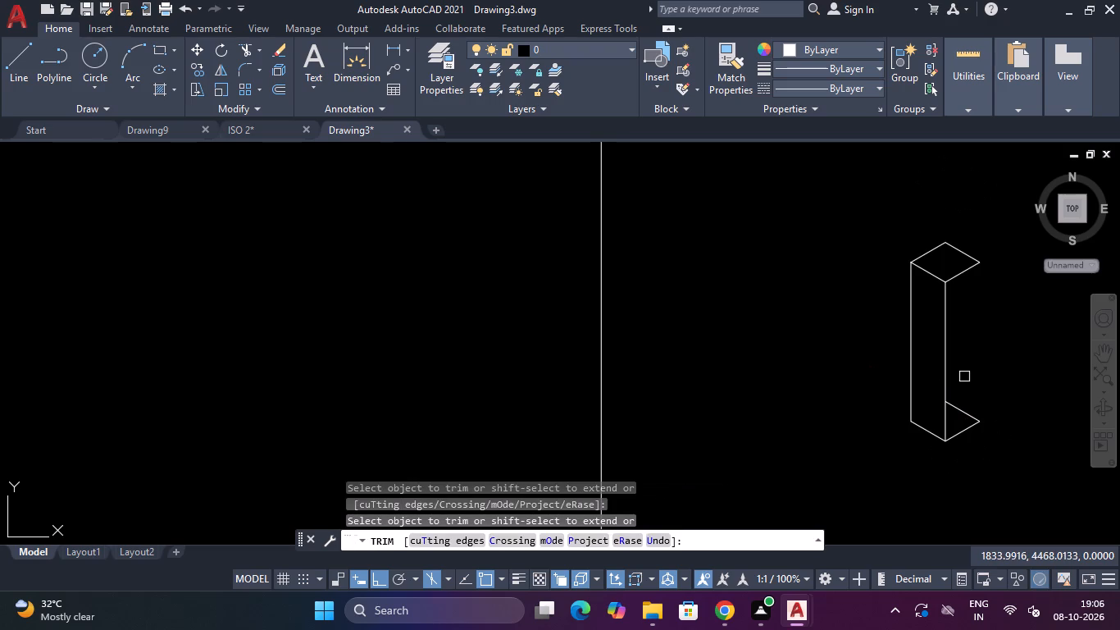
scroll(964, 377, "down", 3)
scroll(964, 377, "up", 2)
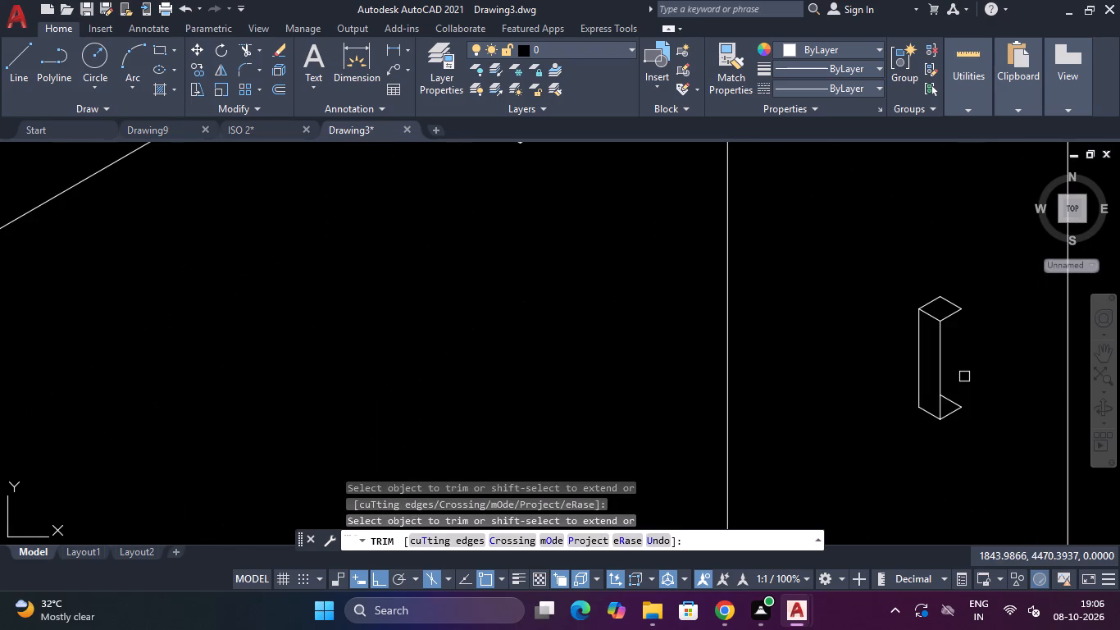
scroll(964, 377, "down", 3)
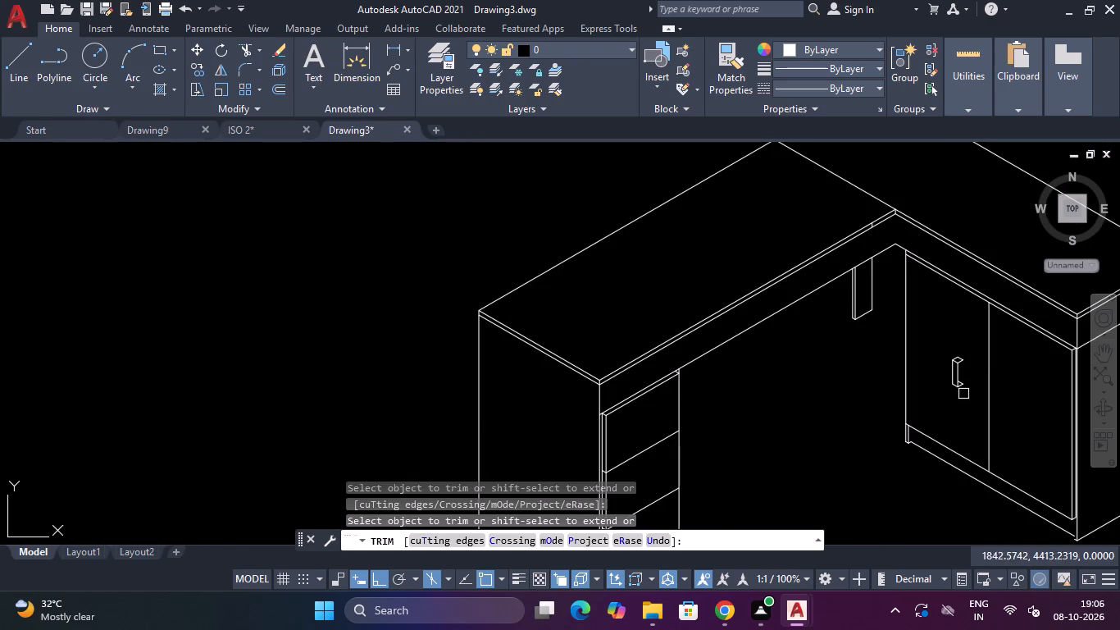
scroll(954, 377, "up", 2)
key("Escape")
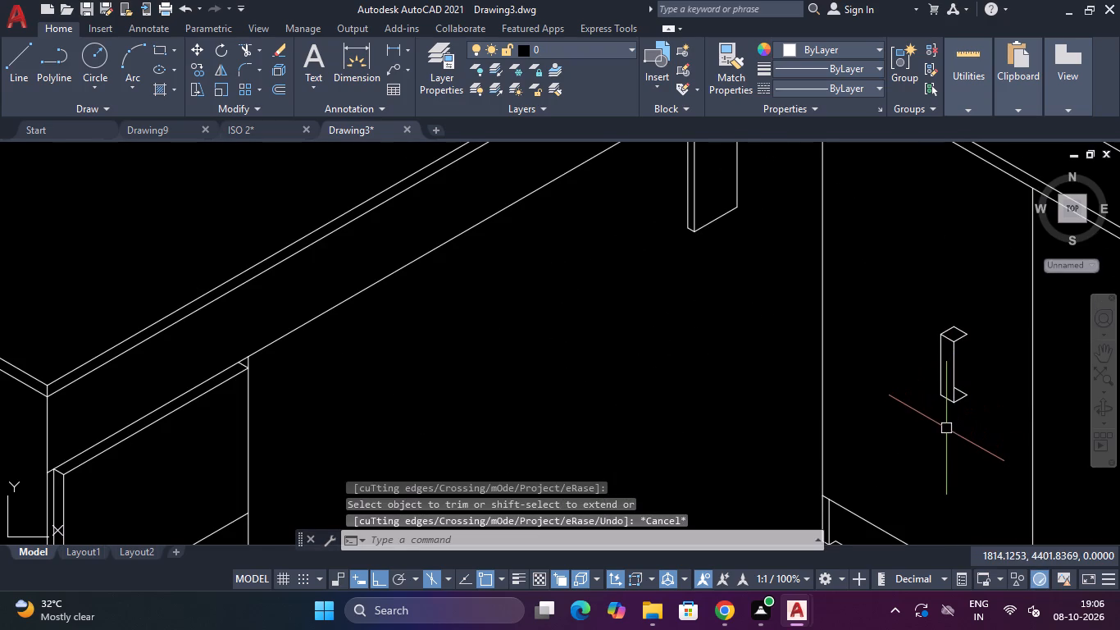
Draw the upper return's edge from the handle top's outer corner: 4 down, then an isometric line down-left past the front vertical edge.
key("l")
key("space")
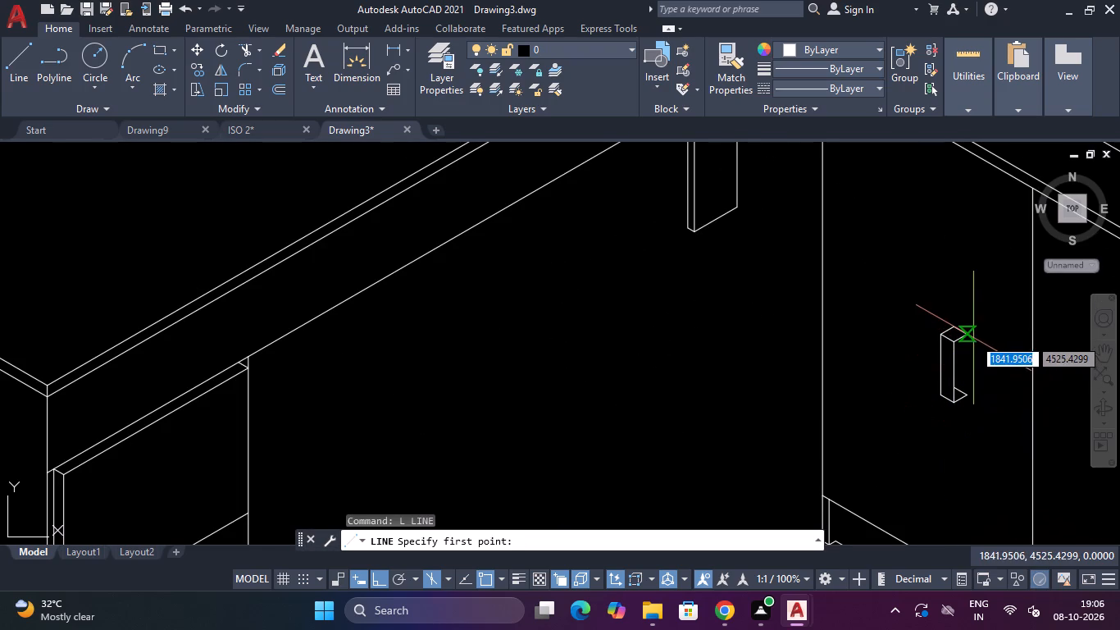
scroll(965, 339, "up", 3)
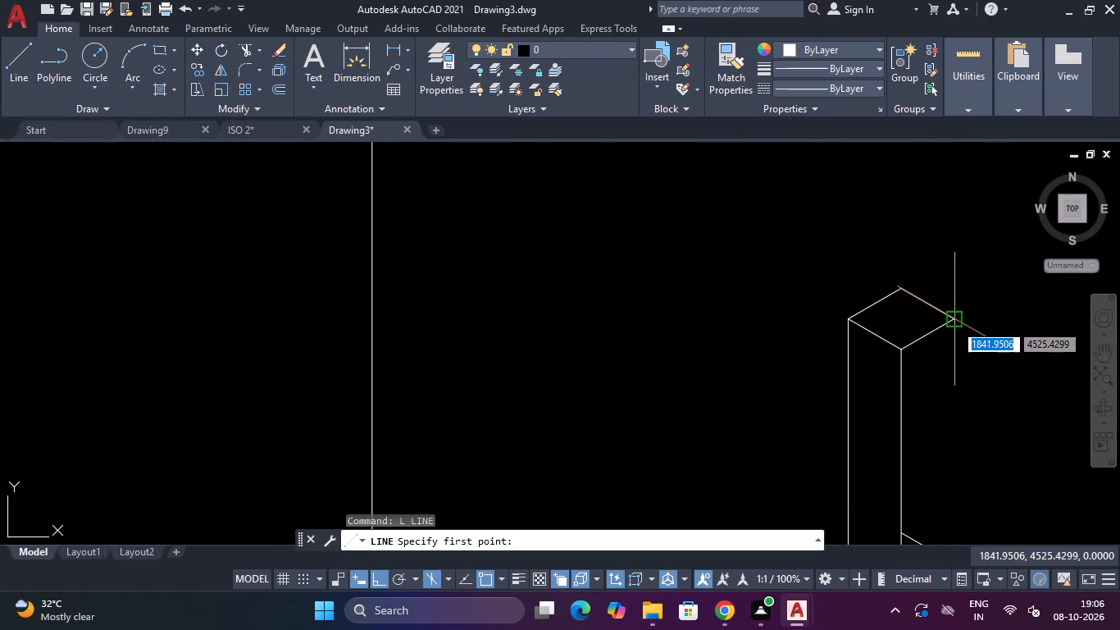
left_click(953, 321)
key("F5")
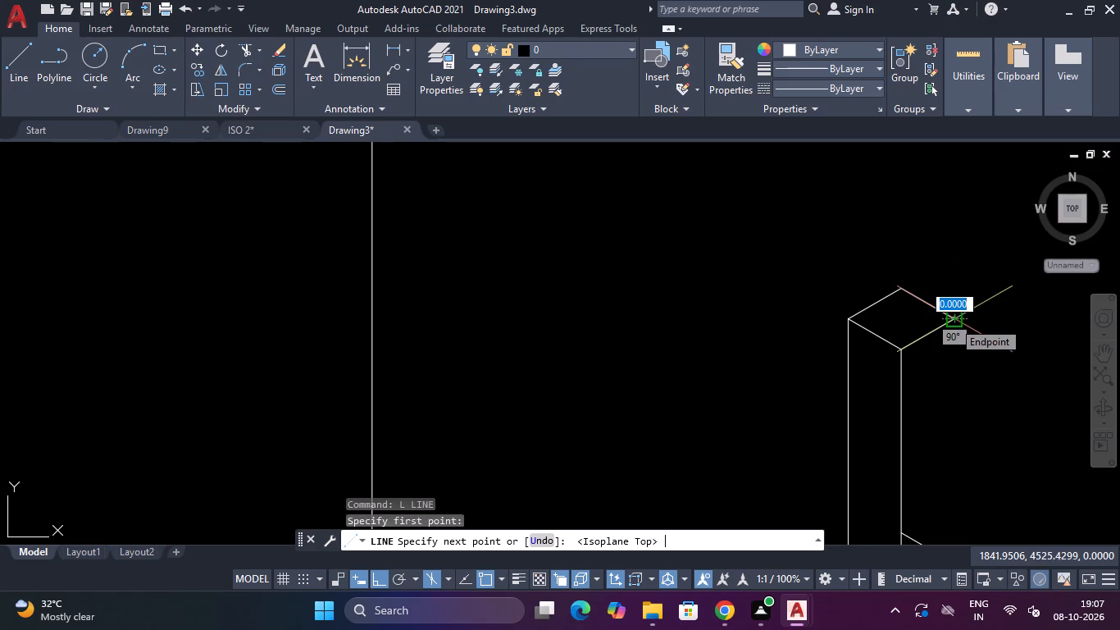
key("F5")
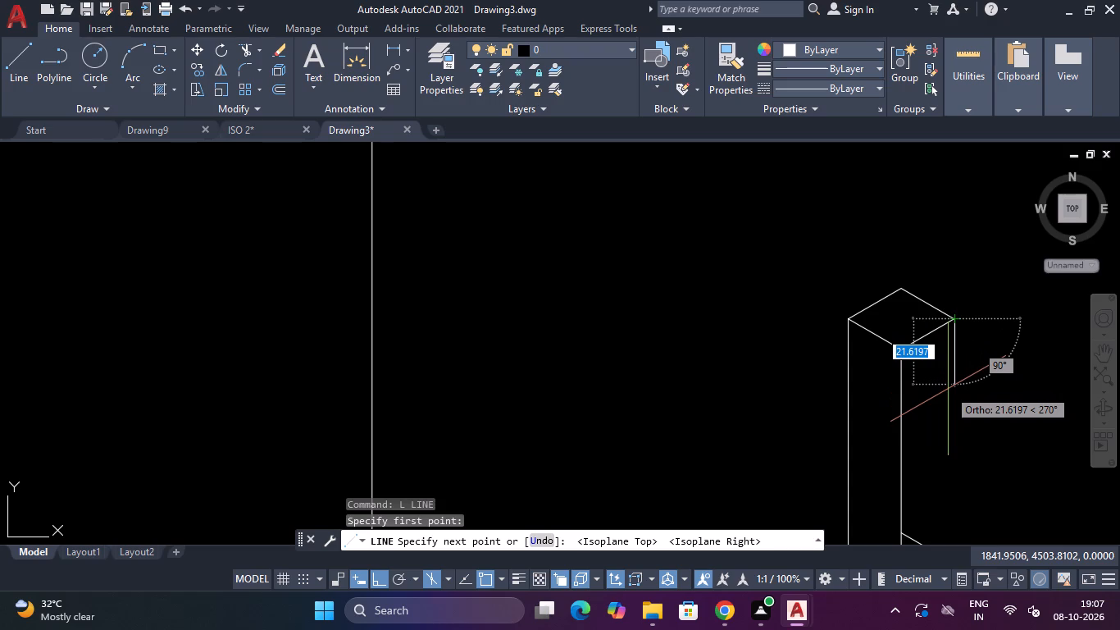
key("4")
key("Return")
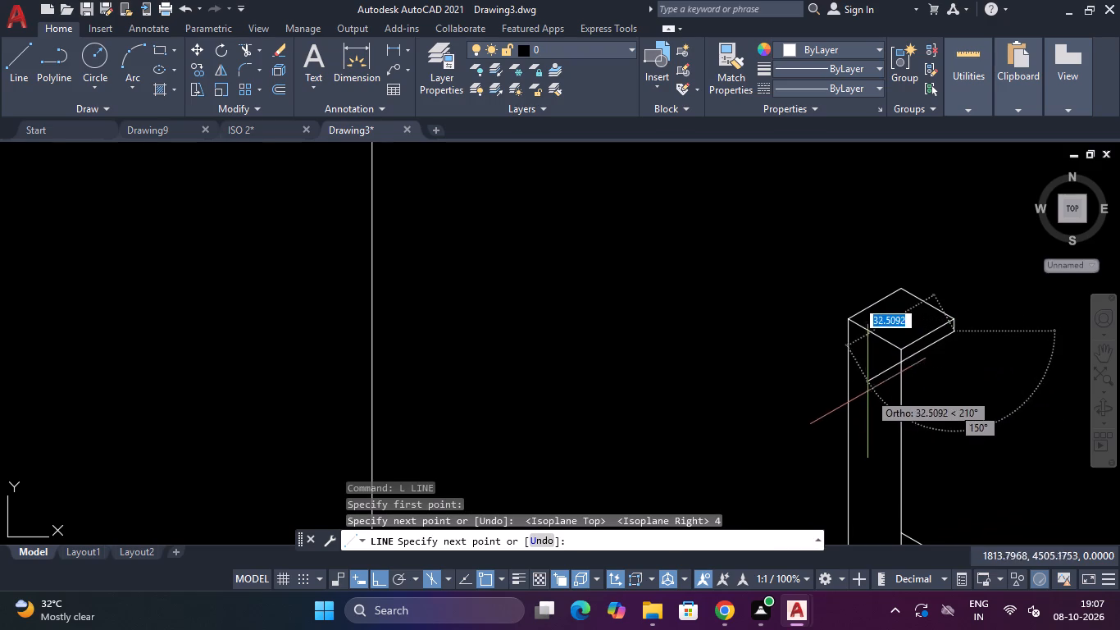
left_click(865, 379)
key("Escape")
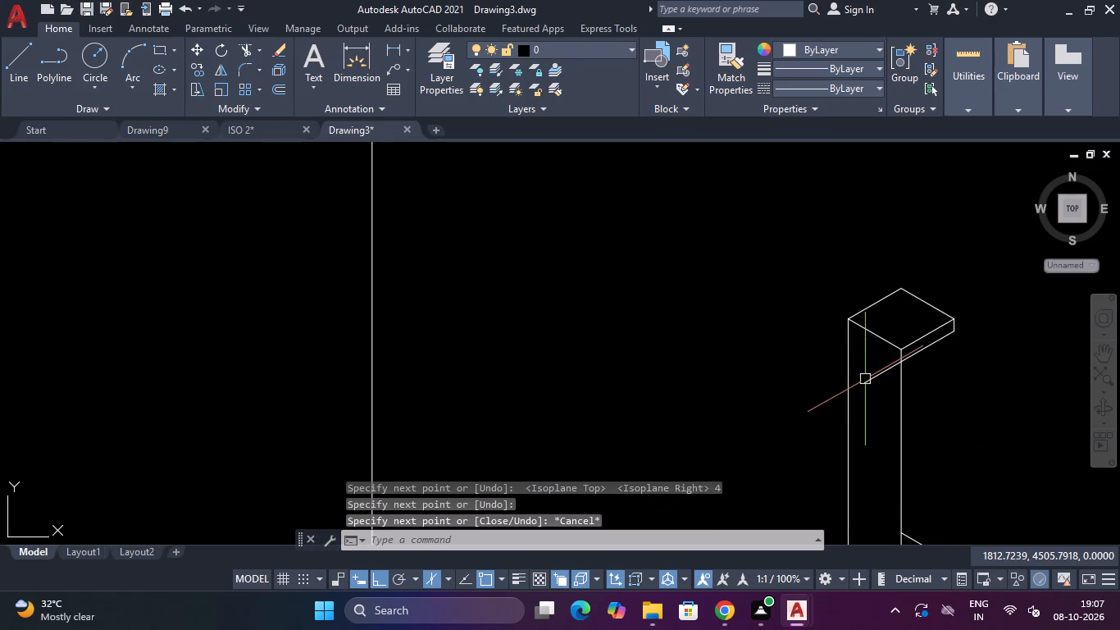
Trim the part of the upper return line that overshoots the handle's front vertical edge.
type("TR")
key("space")
left_click(868, 376)
key("Escape")
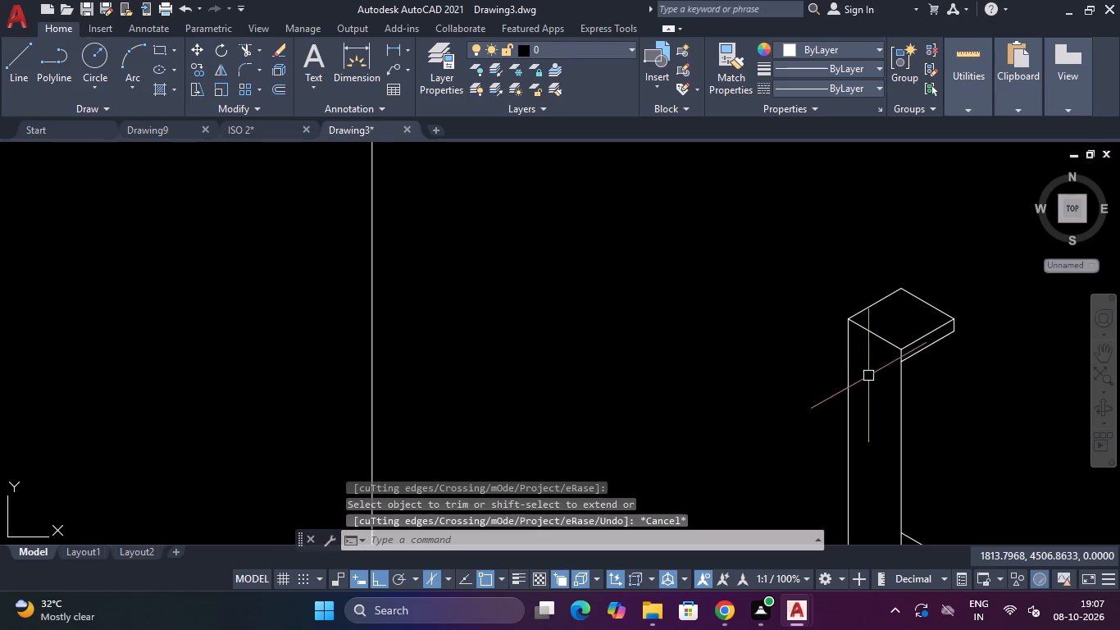
Copy the handle's front vertical edge 4 up-right along the right isoplane.
scroll(869, 375, "down", 1)
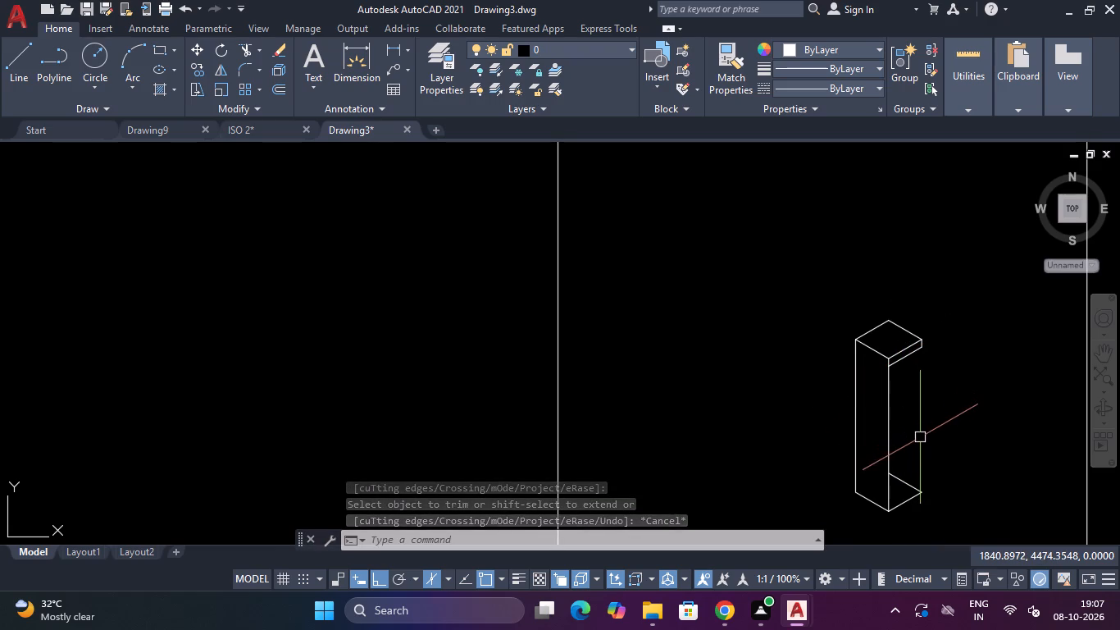
scroll(918, 414, "down", 2)
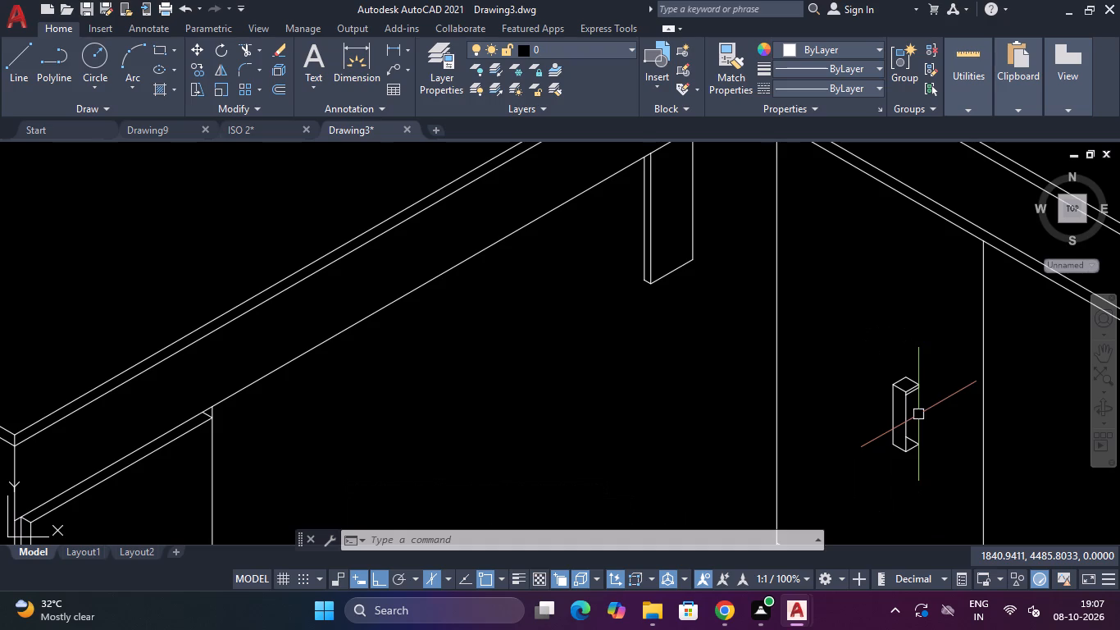
scroll(917, 419, "up", 2)
left_click(903, 418)
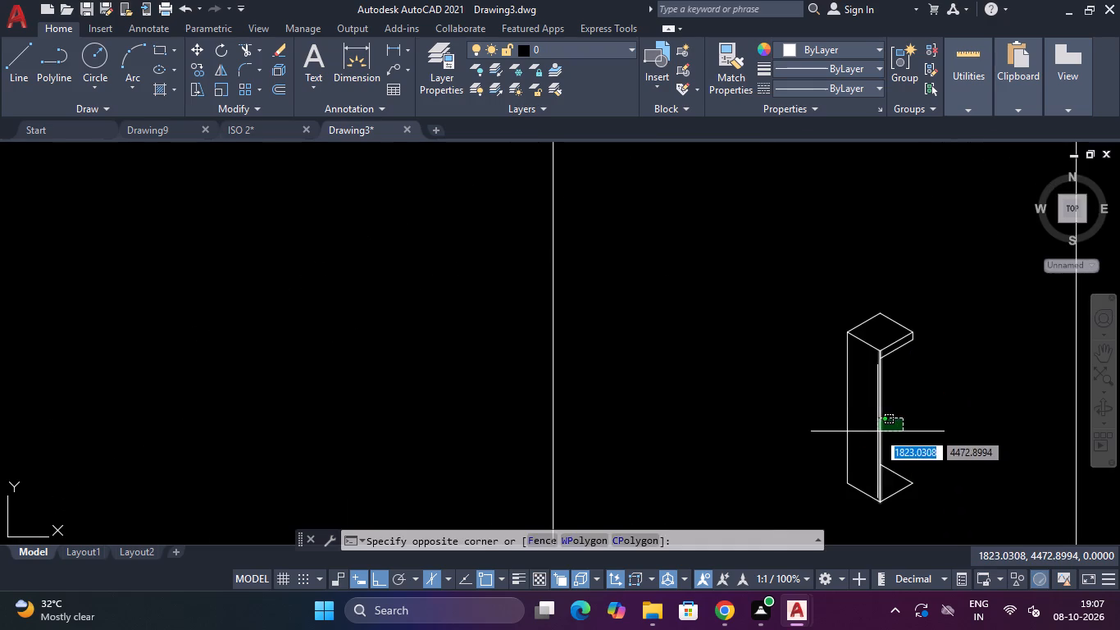
left_click(876, 432)
type("CO")
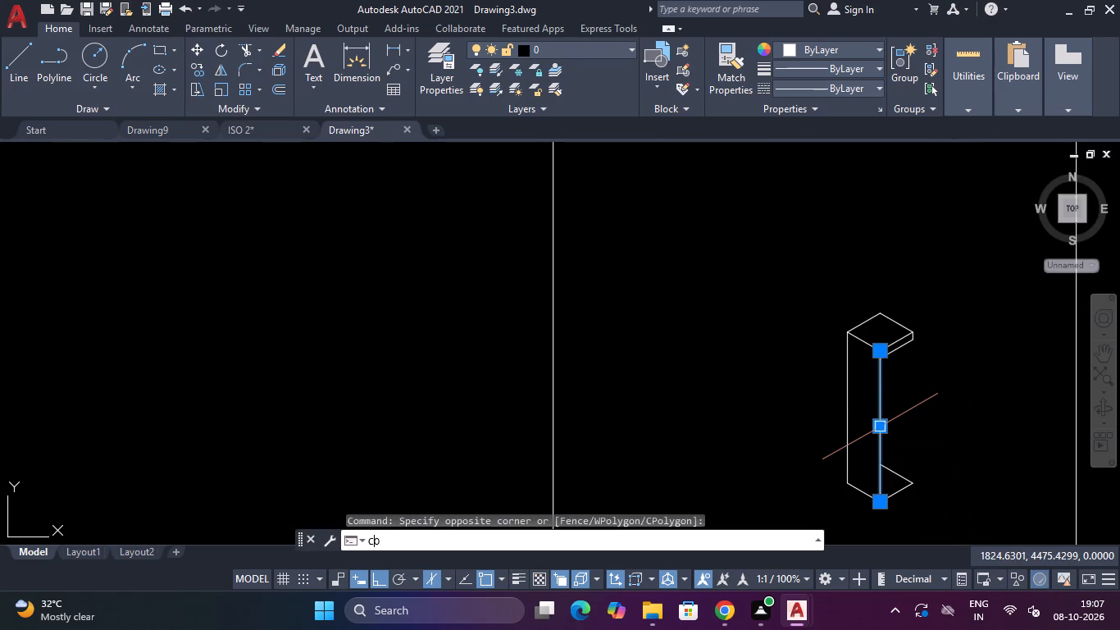
key("space")
left_click(881, 345)
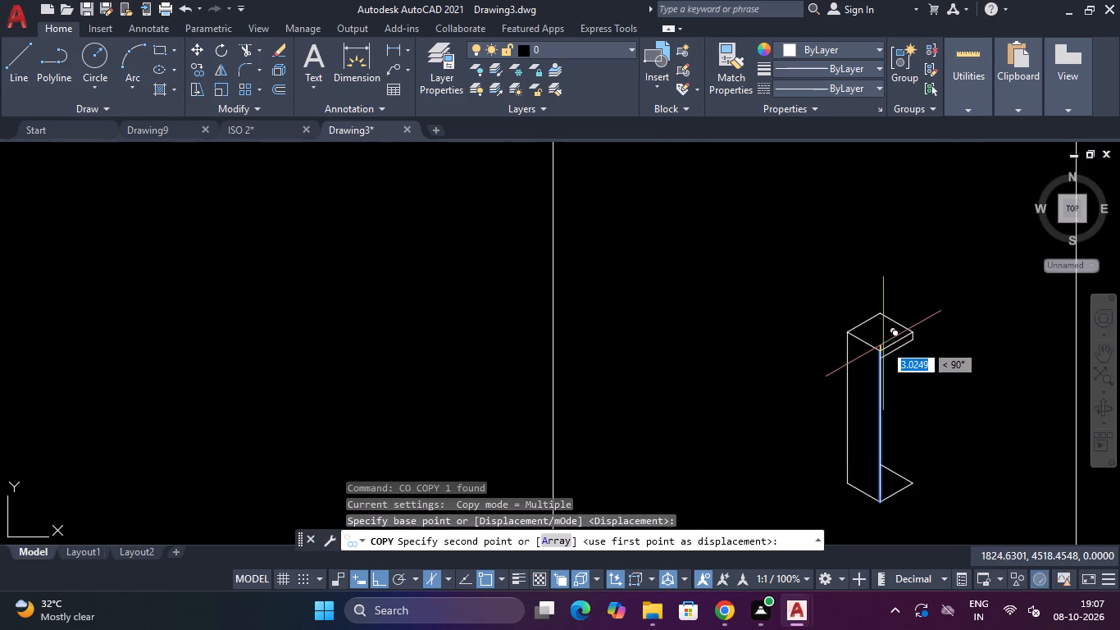
key("4")
key("Return")
key("Escape")
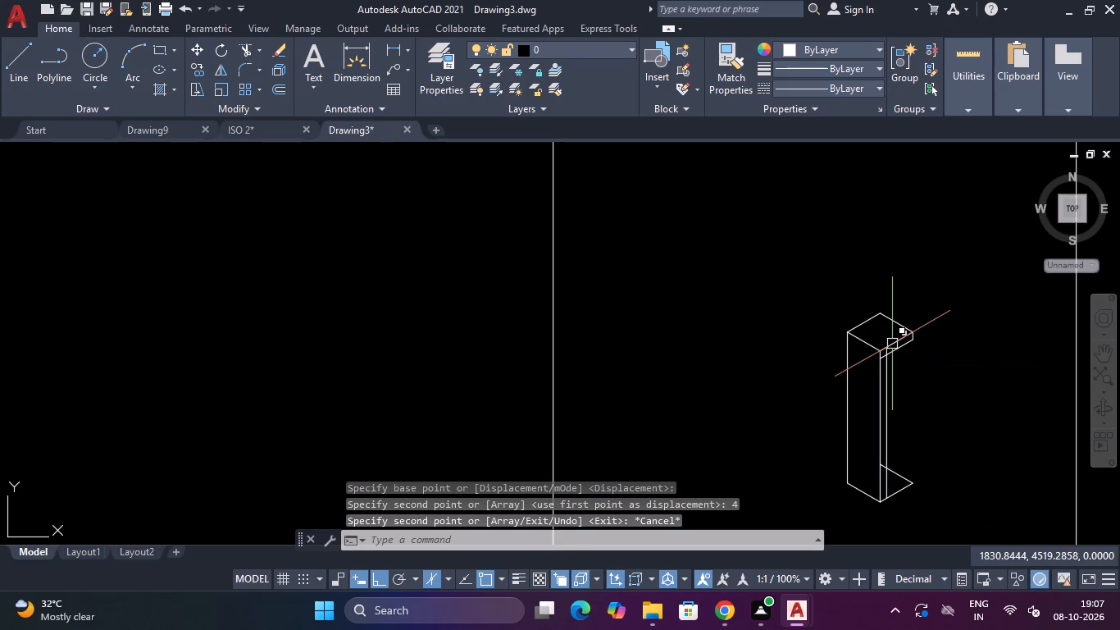
Copy the lower return's bottom edge 4 straight up from the handle's bottom front corner.
scroll(912, 452, "up", 2)
middle_click_drag(933, 489, 933, 472)
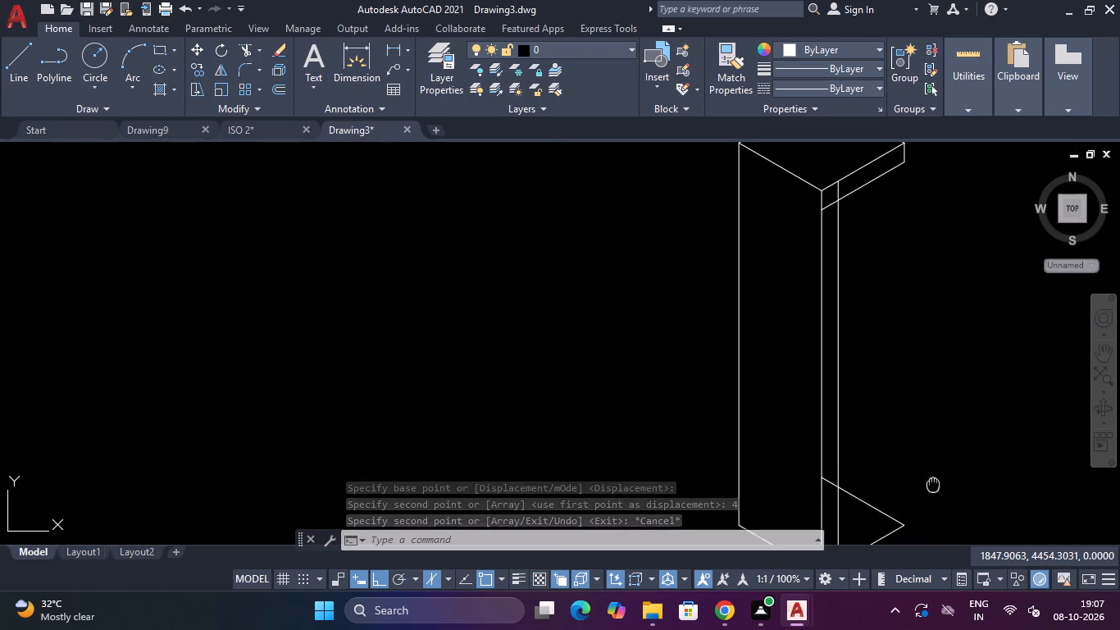
middle_click_drag(933, 472, 936, 346)
left_click(880, 384)
left_click(860, 436)
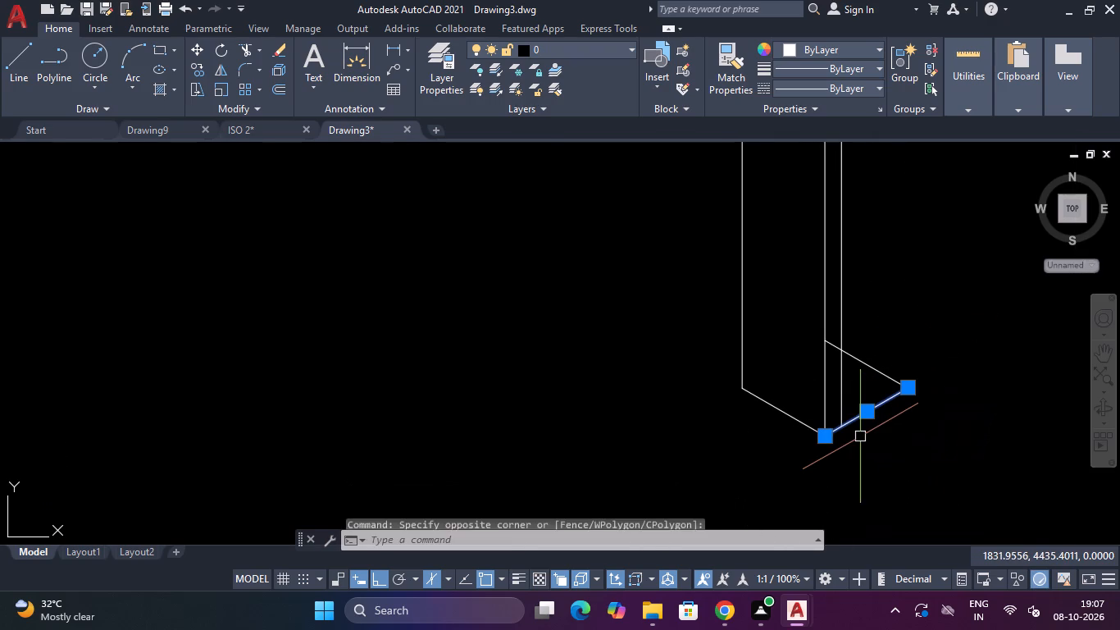
type("CO")
key("Return")
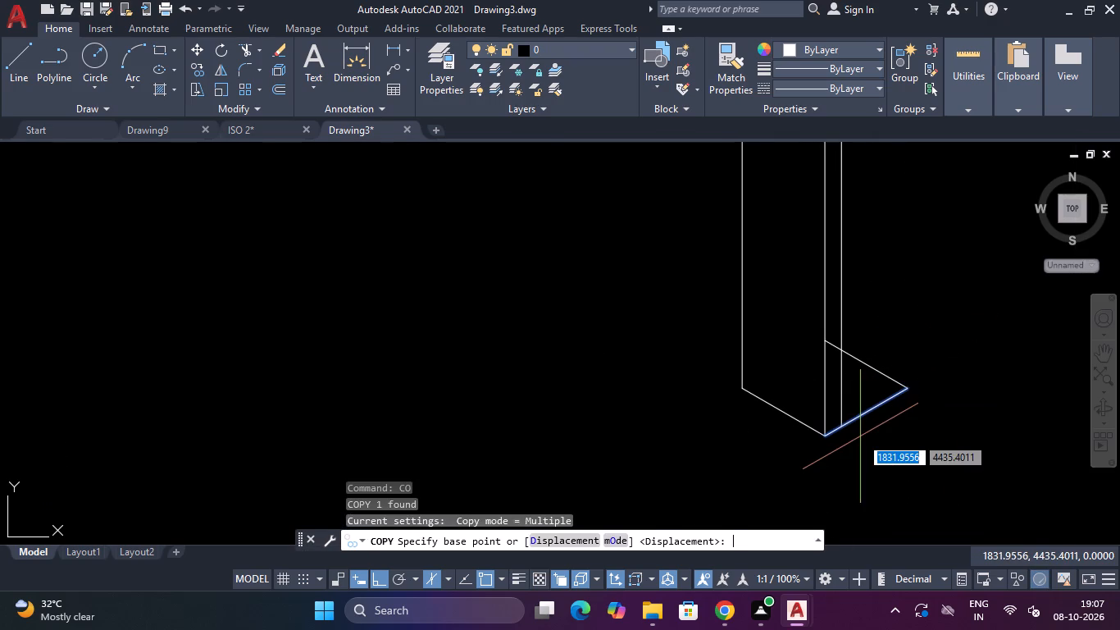
left_click(821, 441)
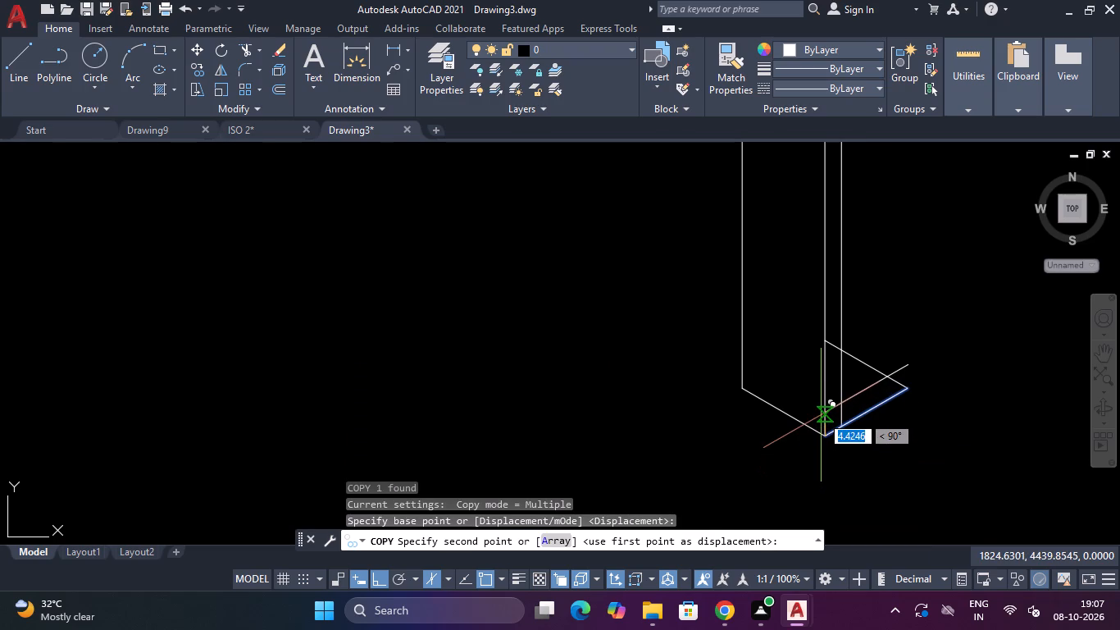
key("4")
key("Return")
key("grave")
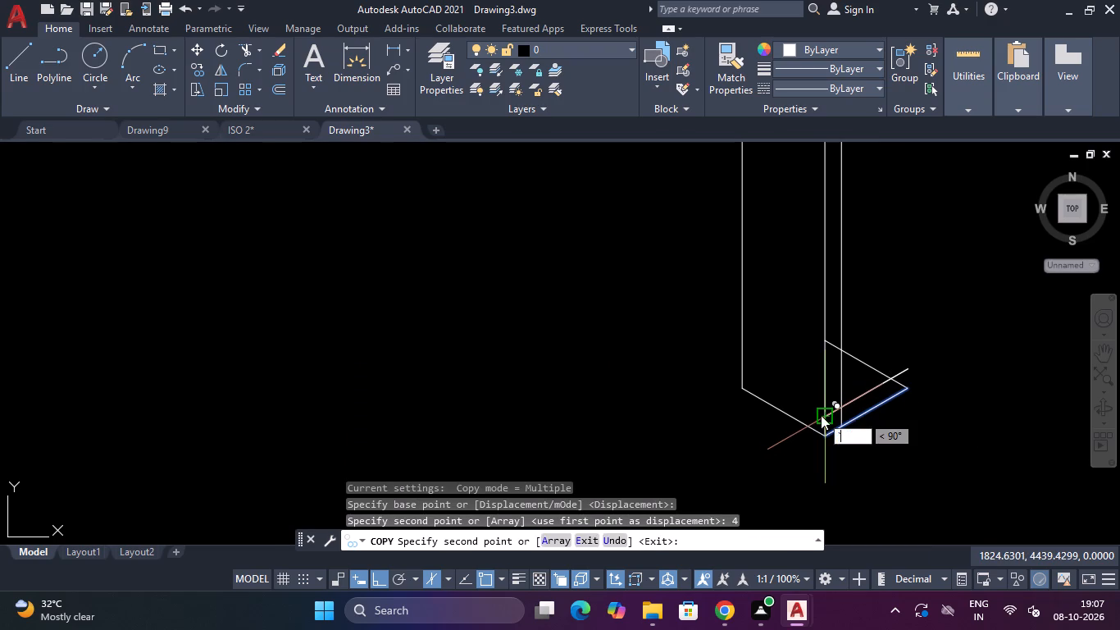
key("Escape")
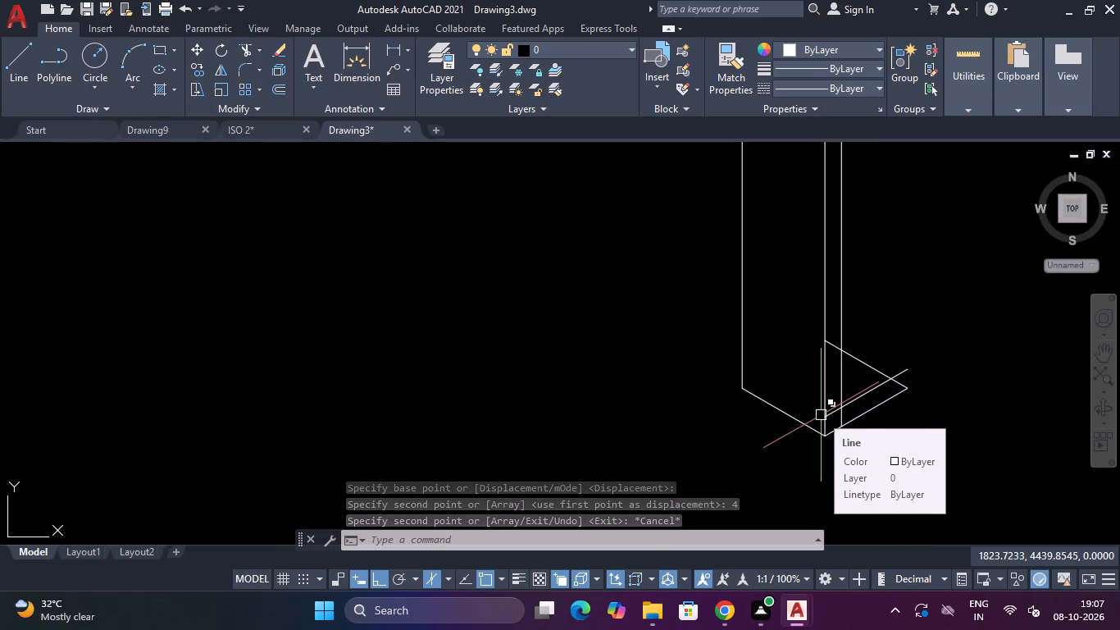
Draw a short vertical line joining the outer ends of the lower return's bottom edge and its raised copy.
type("L")
key("space")
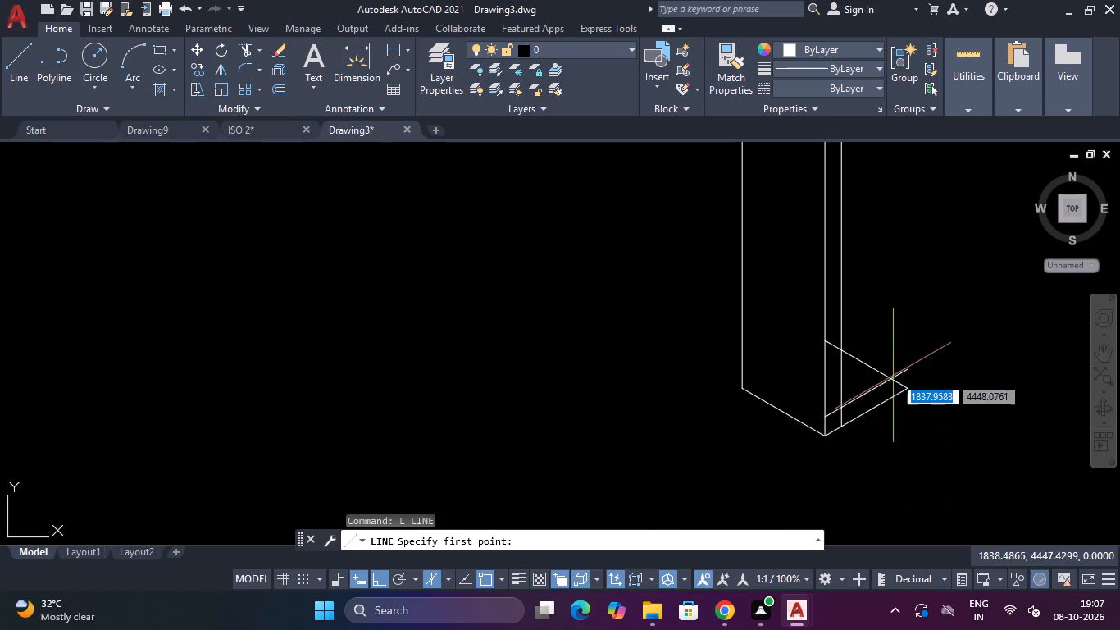
left_click(904, 370)
left_click(912, 392)
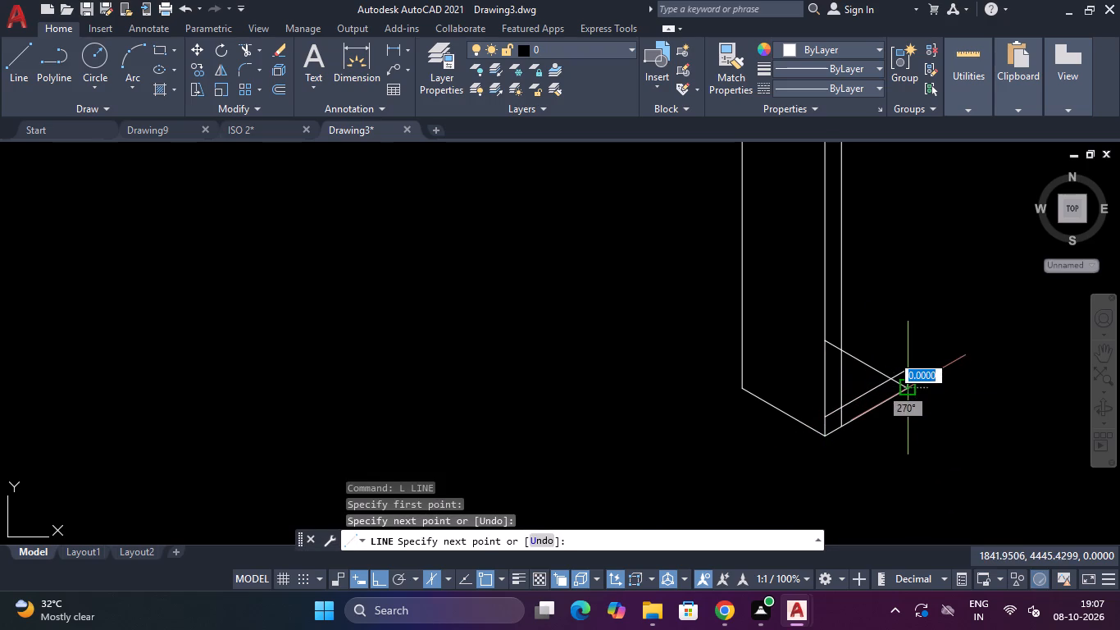
key("Escape")
Trim the crossing line ends at the handle's lower return, leaving a clean inner corner between the copied vertical and the raised copied edge.
scroll(914, 303, "down", 1)
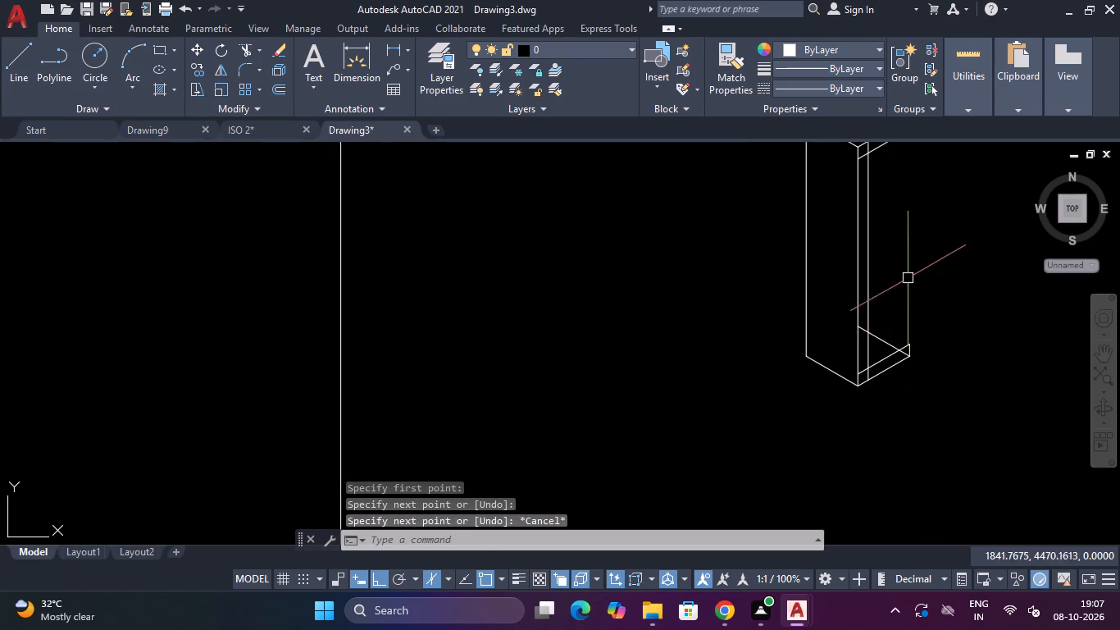
scroll(903, 235, "down", 3)
scroll(902, 214, "up", 4)
scroll(899, 221, "down", 2)
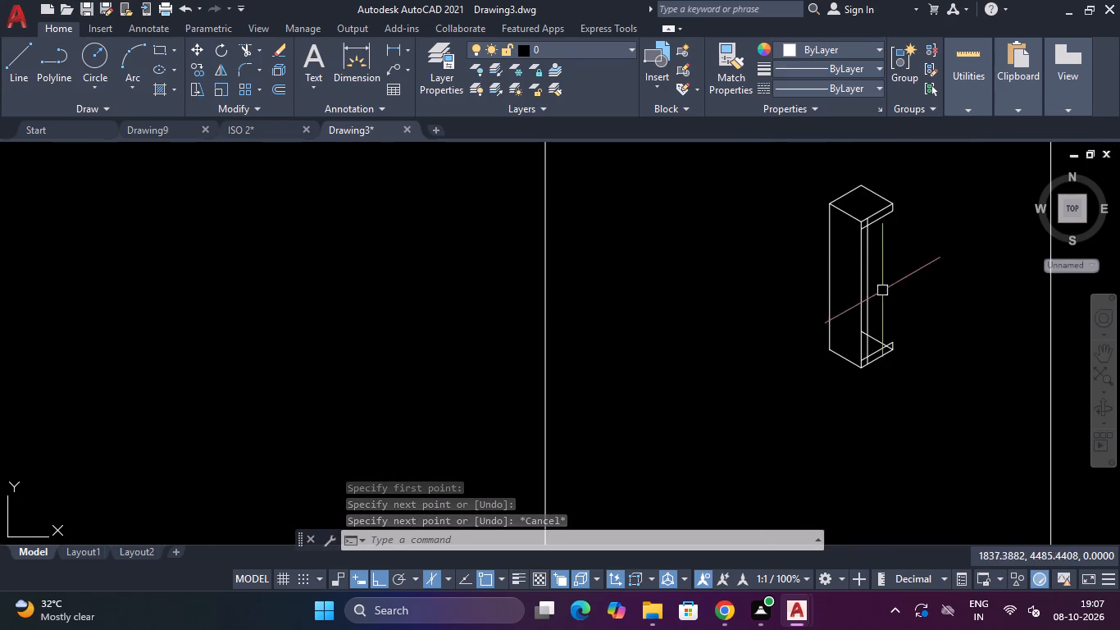
scroll(877, 367, "up", 3)
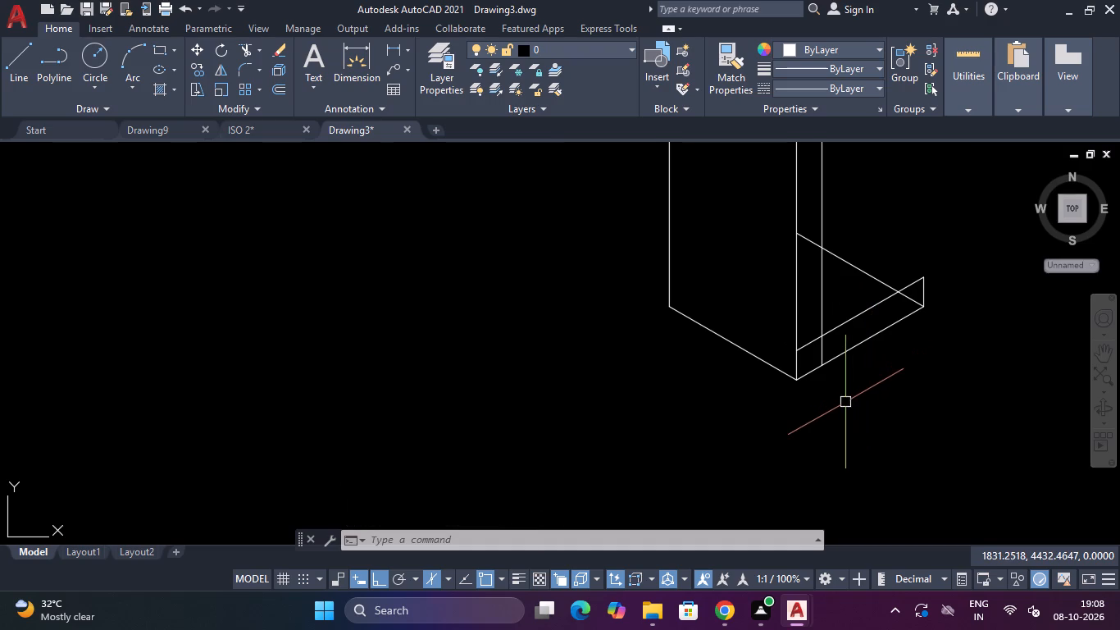
type("TR")
key("space")
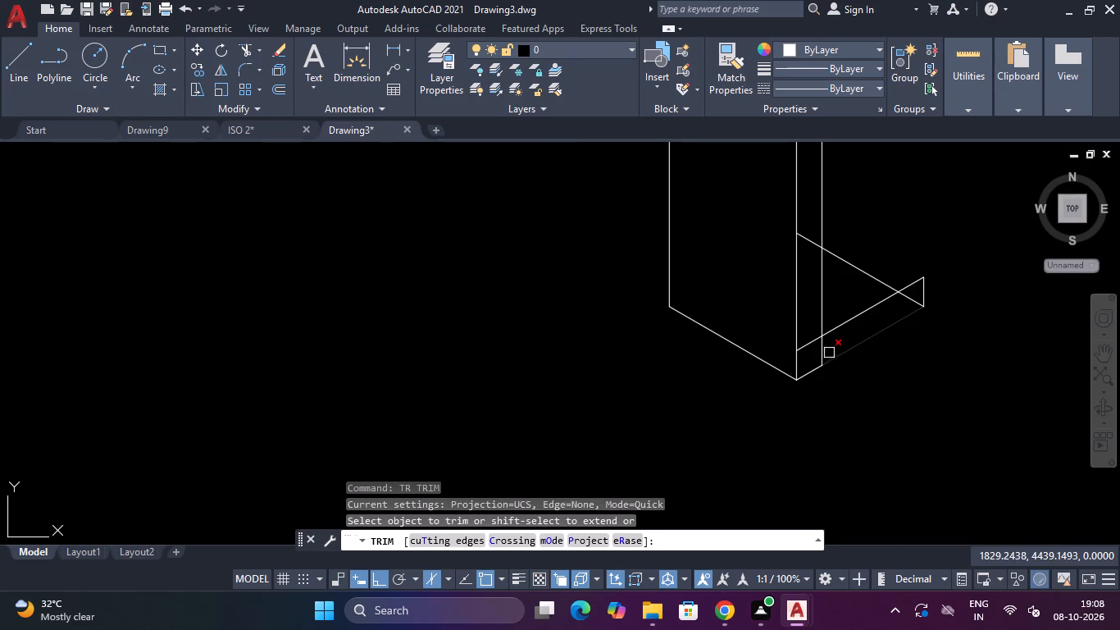
left_click(823, 353)
left_click(810, 347)
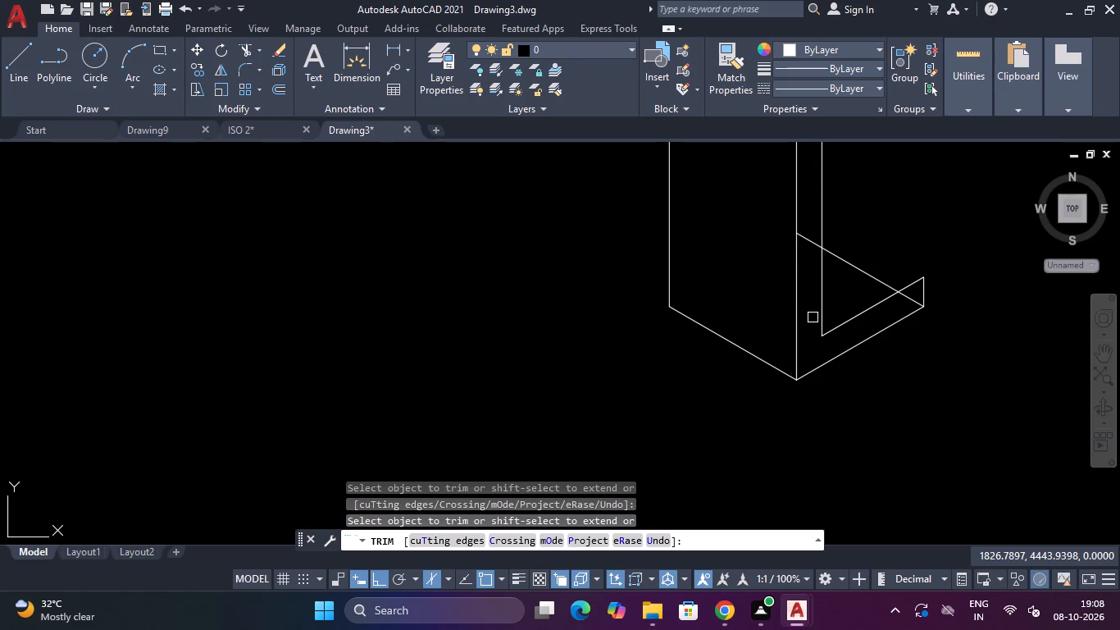
left_click(808, 240)
scroll(808, 240, "down", 3)
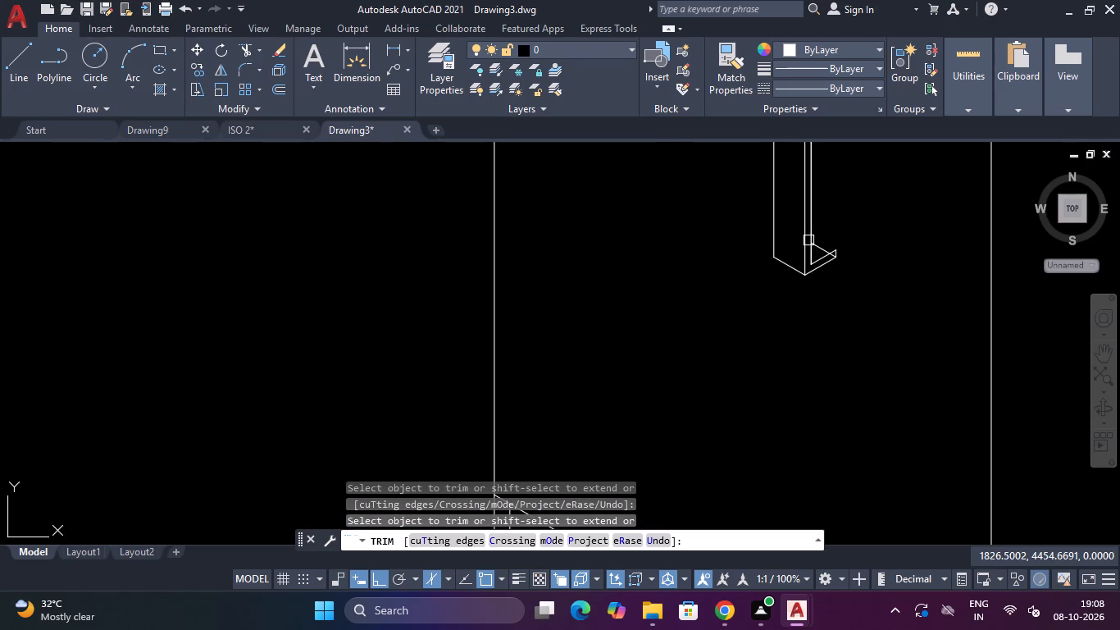
scroll(848, 336, "up", 3)
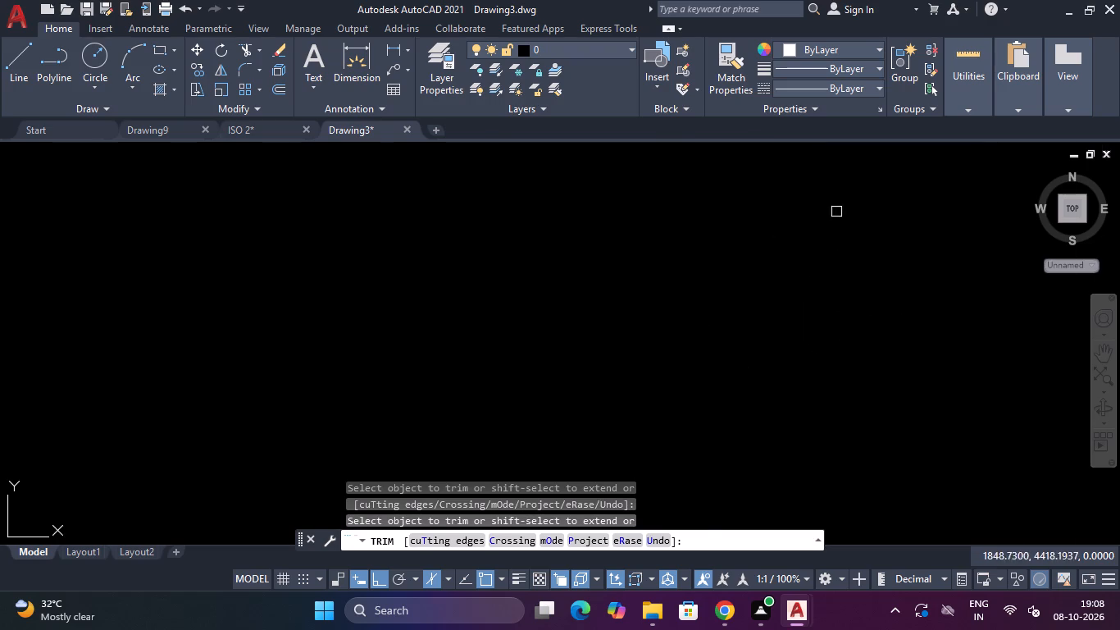
scroll(835, 211, "down", 3)
scroll(813, 164, "up", 4)
left_click(812, 163)
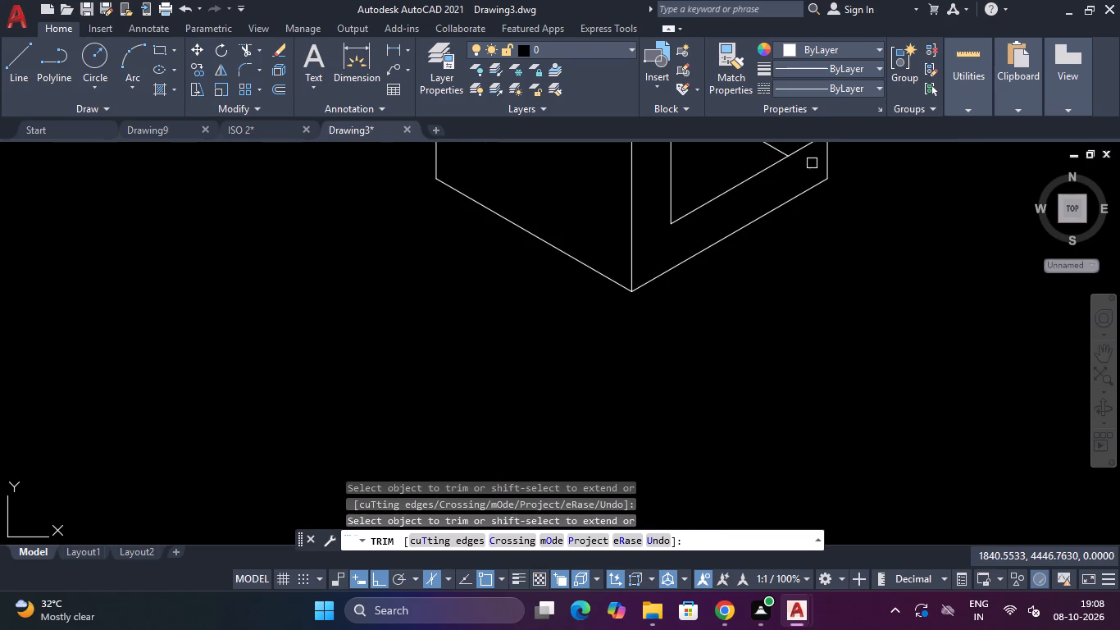
Trim the upper return's lower edge between the front vertical edge and the inner vertical line.
scroll(812, 163, "down", 10)
scroll(799, 149, "up", 3)
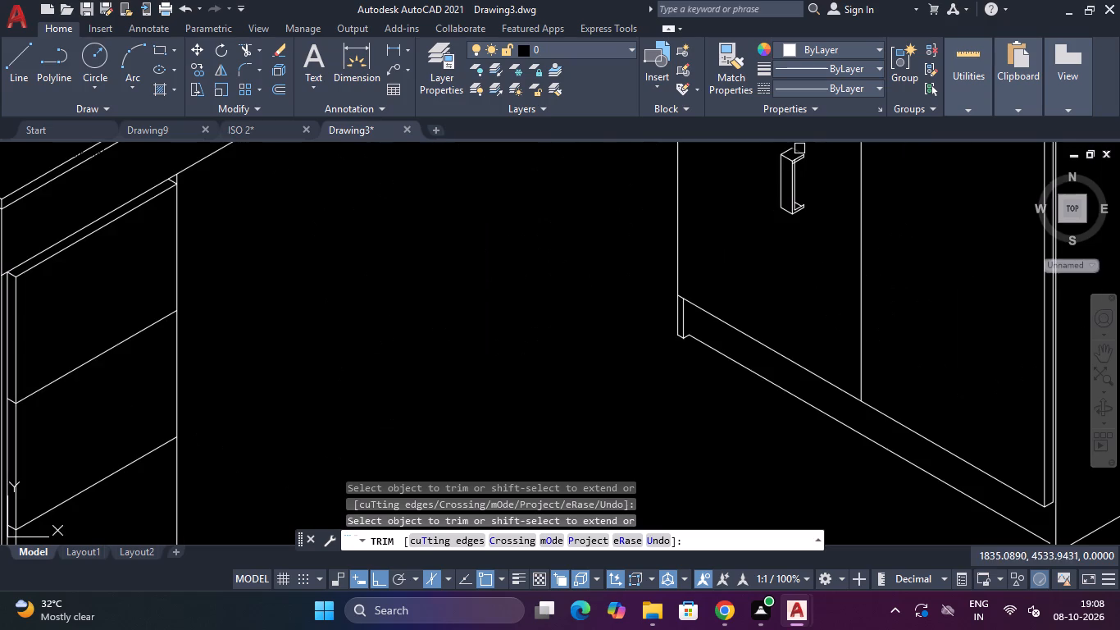
scroll(799, 151, "up", 3)
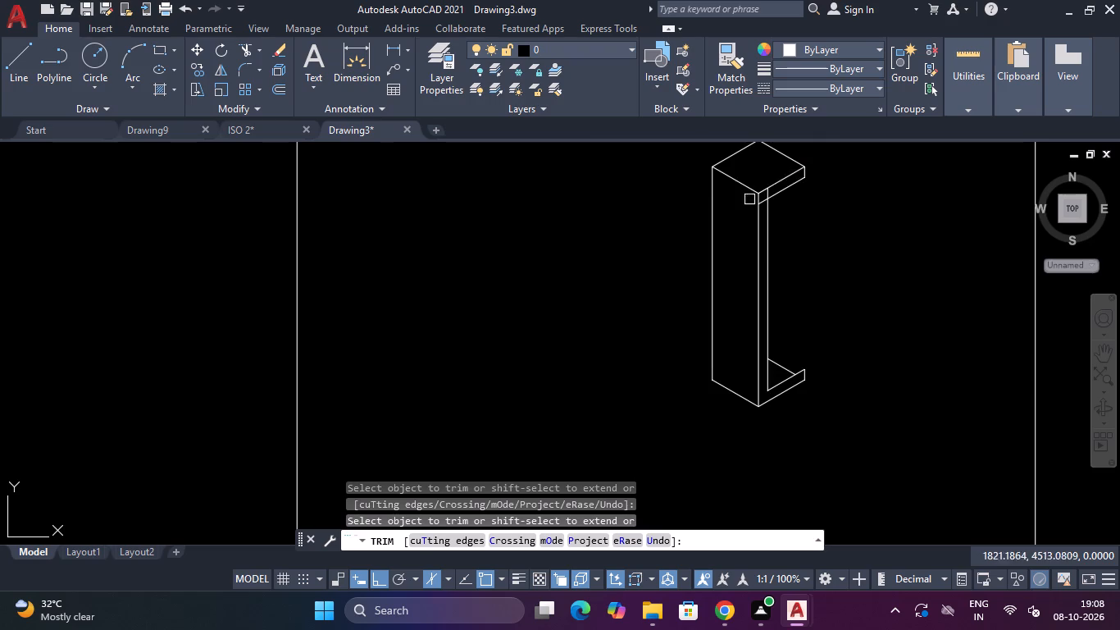
scroll(749, 199, "up", 3)
left_click(790, 206)
scroll(790, 206, "down", 5)
key("Escape")
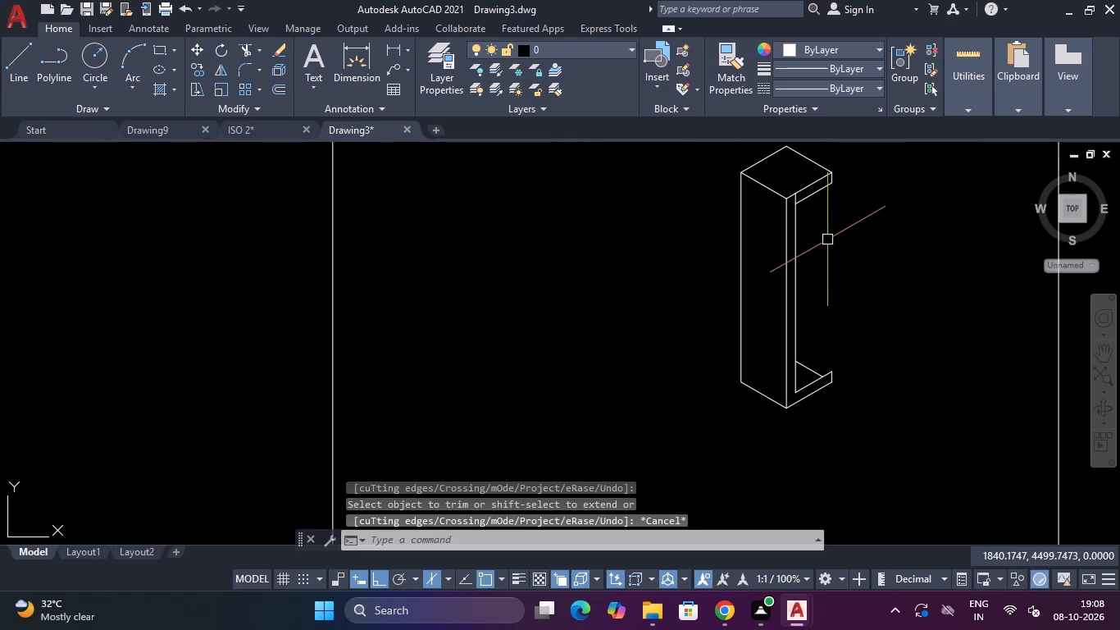
Trim the inner vertical line's end that extends above the upper return's lower edge.
scroll(827, 240, "down", 1)
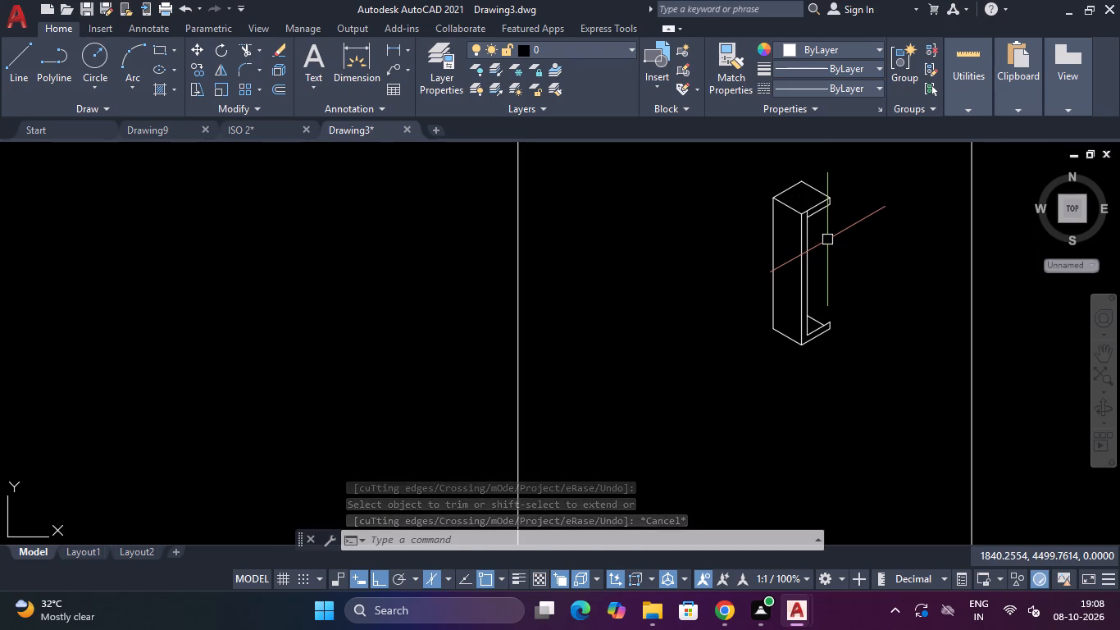
key("space")
scroll(810, 218, "up", 4)
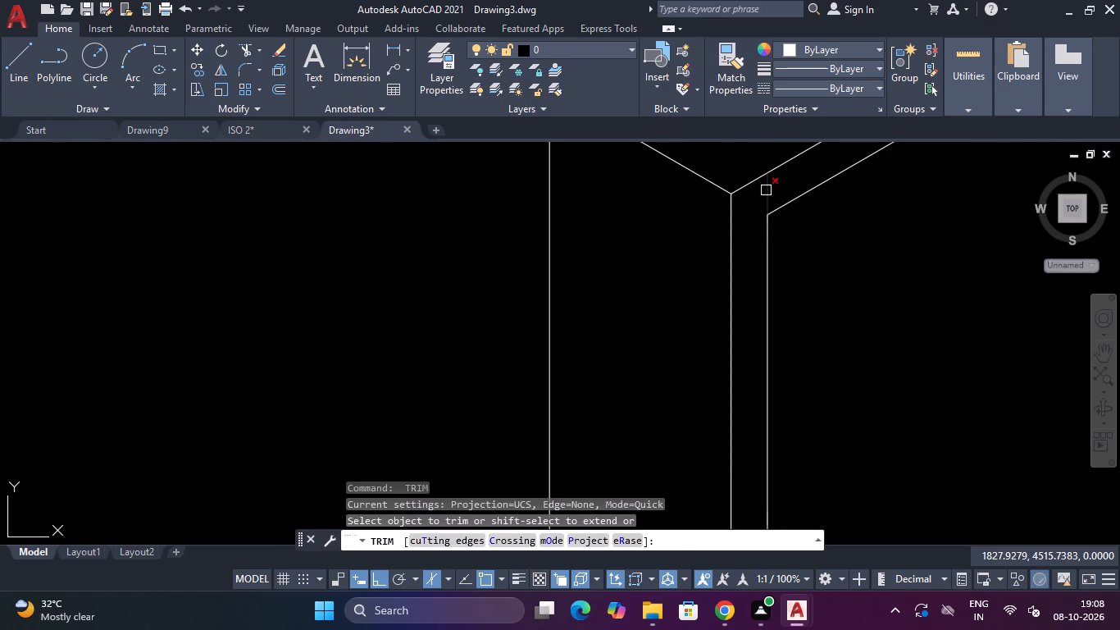
left_click(766, 190)
scroll(766, 190, "down", 3)
scroll(814, 240, "down", 3)
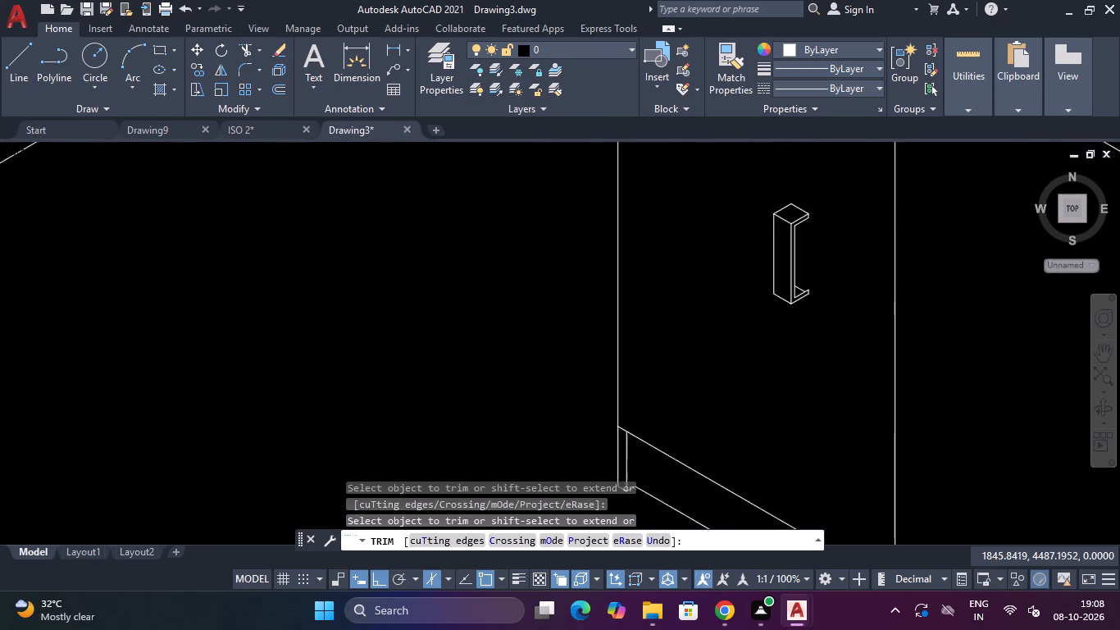
scroll(813, 254, "up", 3)
key("Escape")
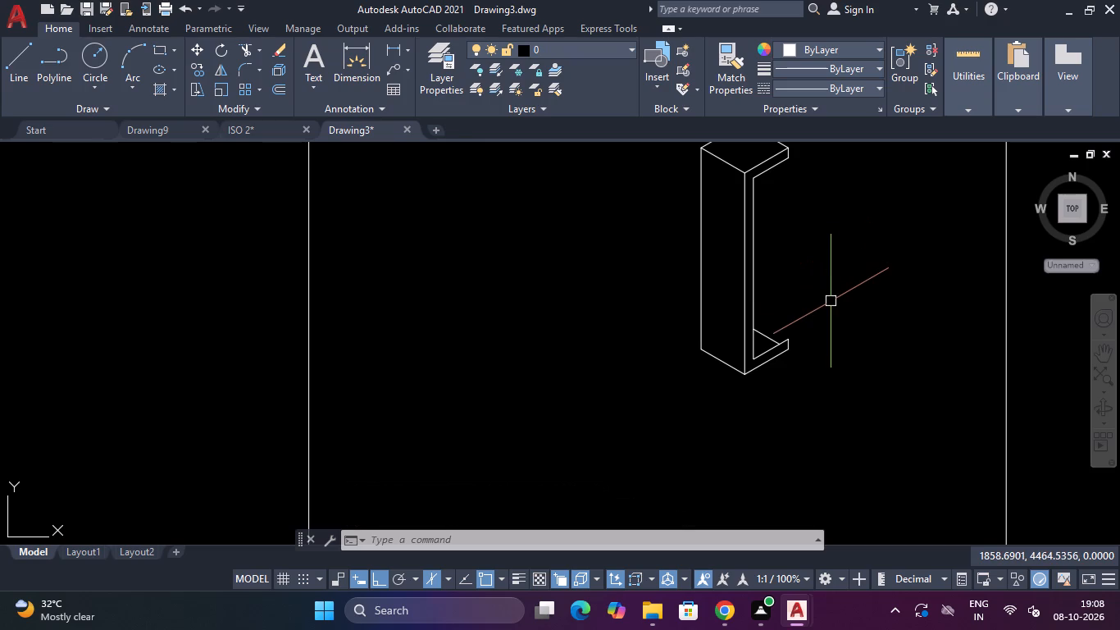
Draw a left-isoplane line from the lower return's top outer corner back past the handle's front vertical edge.
type("L")
key("space")
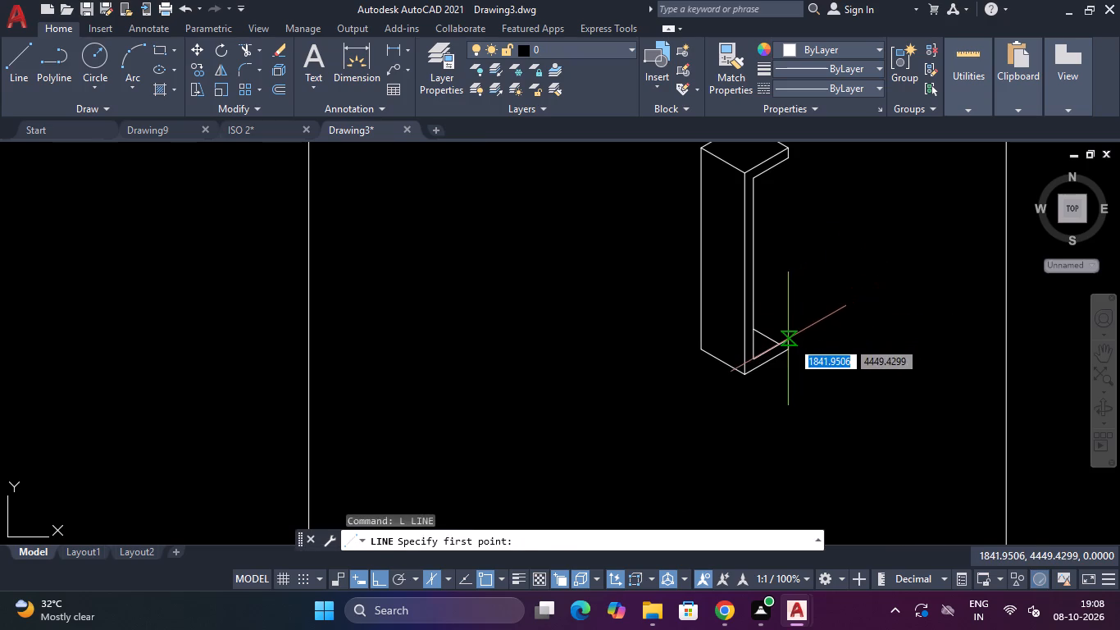
left_click(790, 340)
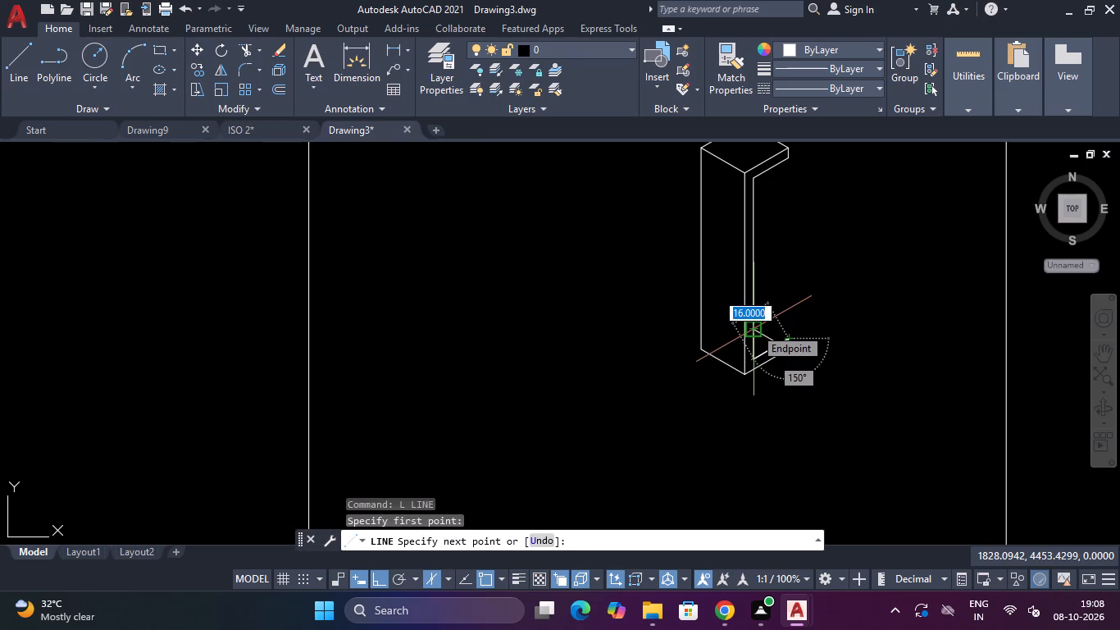
key("5")
key("BackSpace")
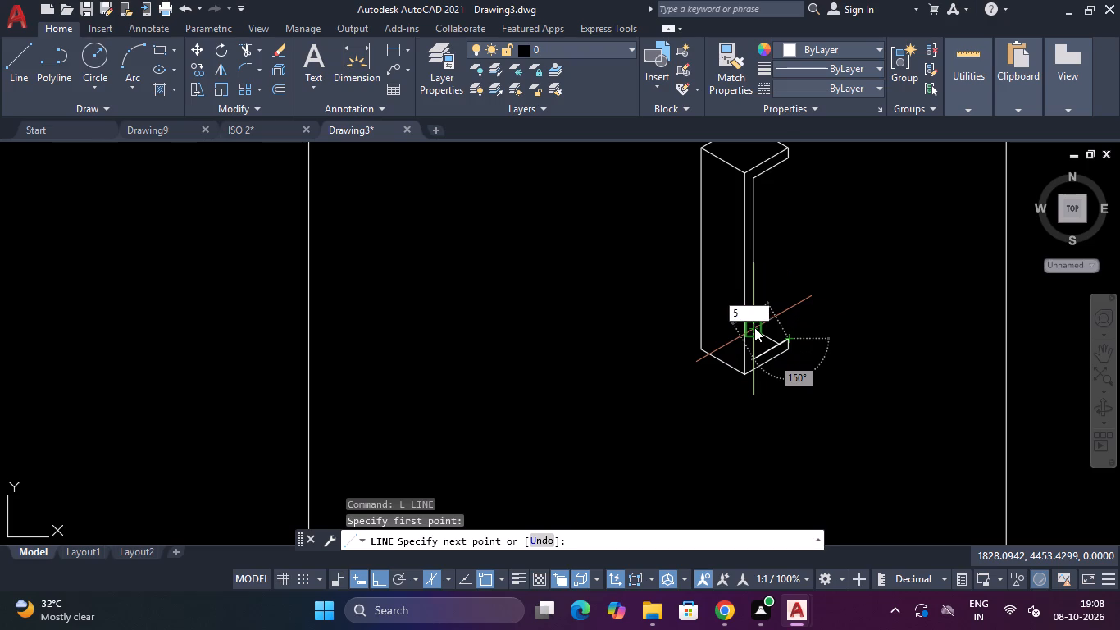
key("F5")
key("Escape")
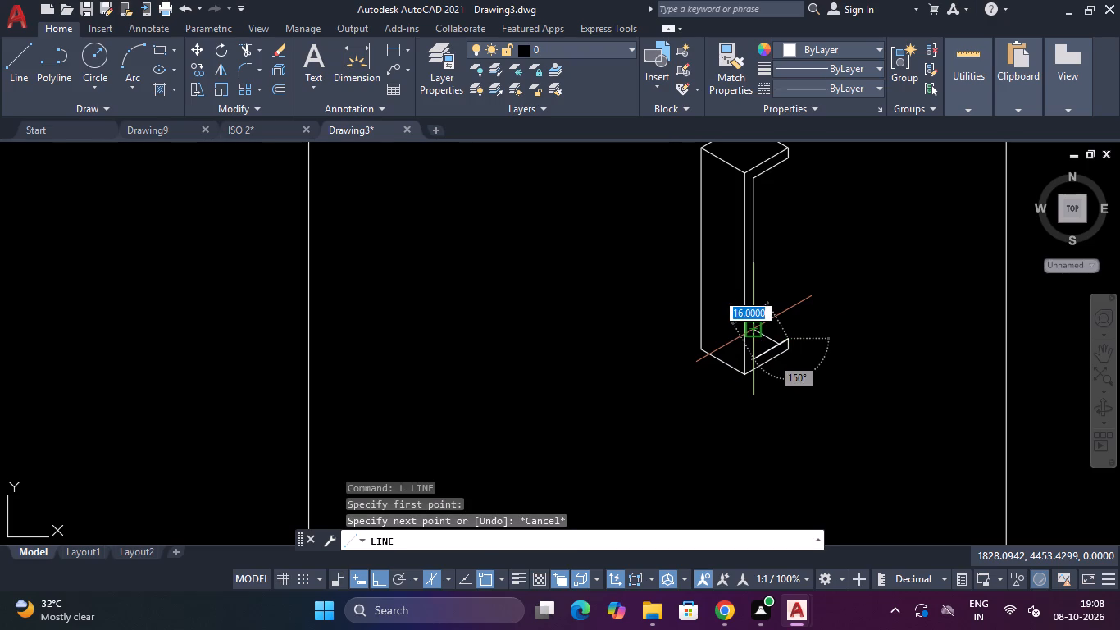
key("F5")
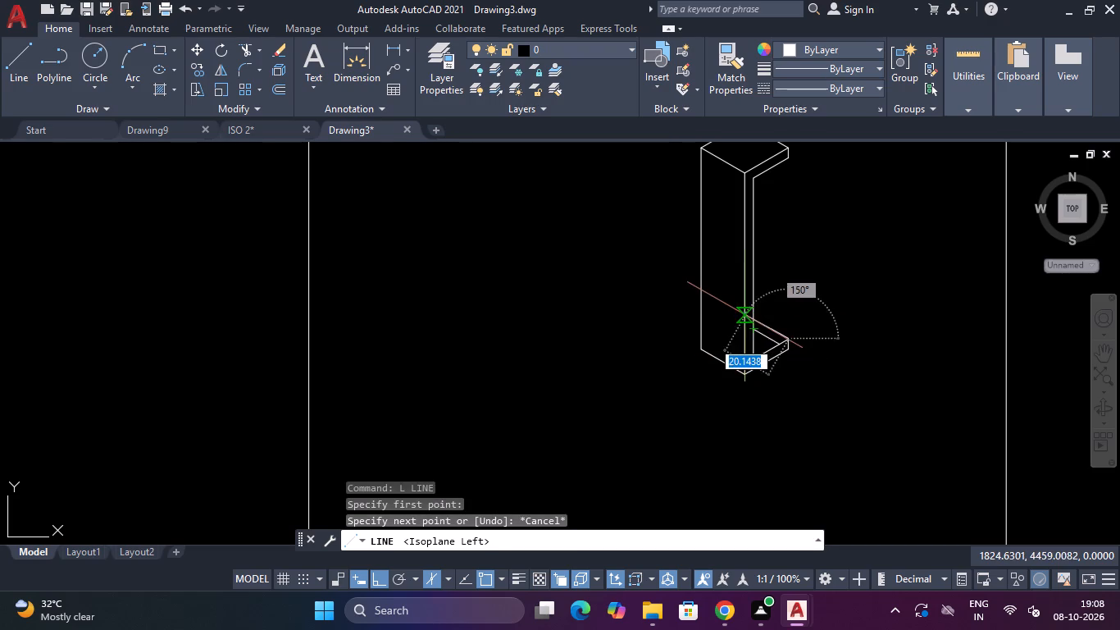
left_click(727, 312)
key("Escape")
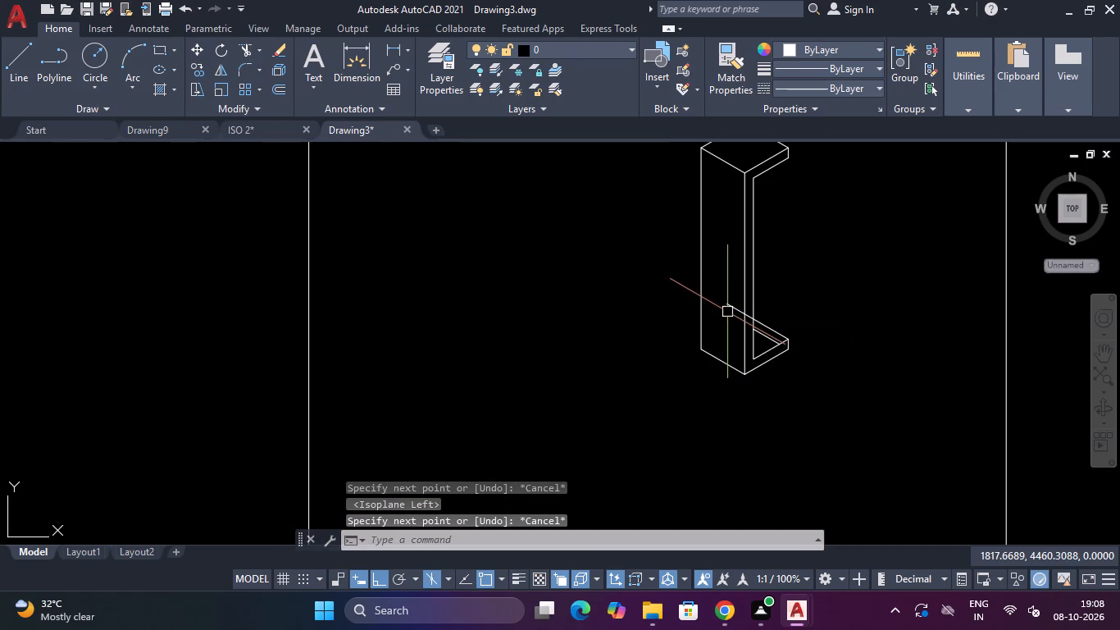
Trim the new line back to the handle's inner vertical and remove the older parallel line inside the lower return.
type("TR")
key("space")
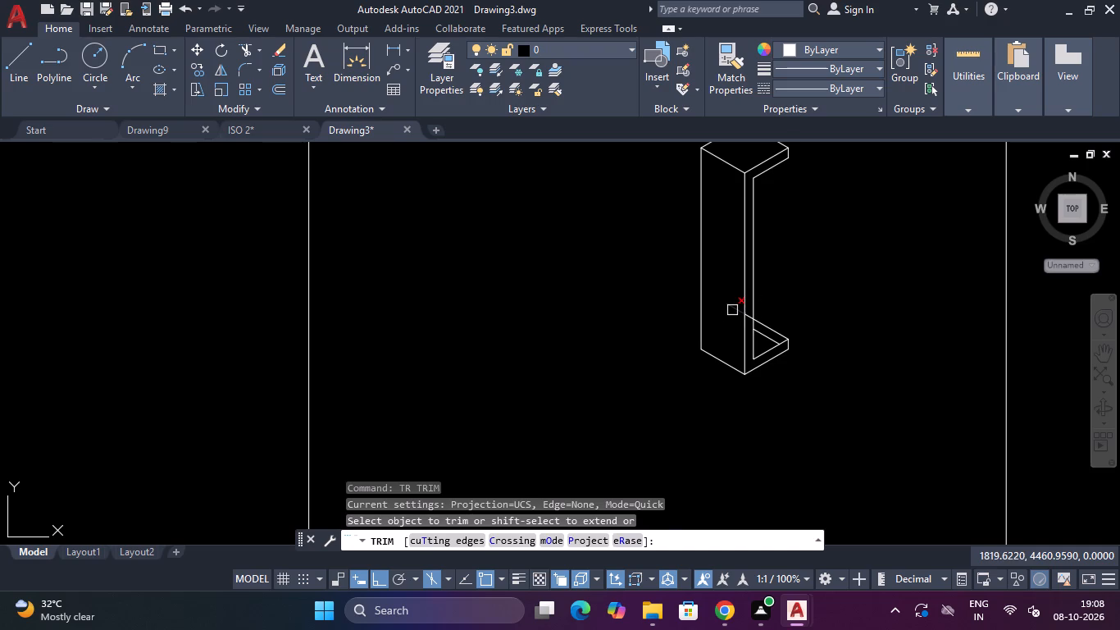
left_click(732, 310)
scroll(735, 312, "up", 4)
left_click(799, 330)
scroll(799, 330, "down", 4)
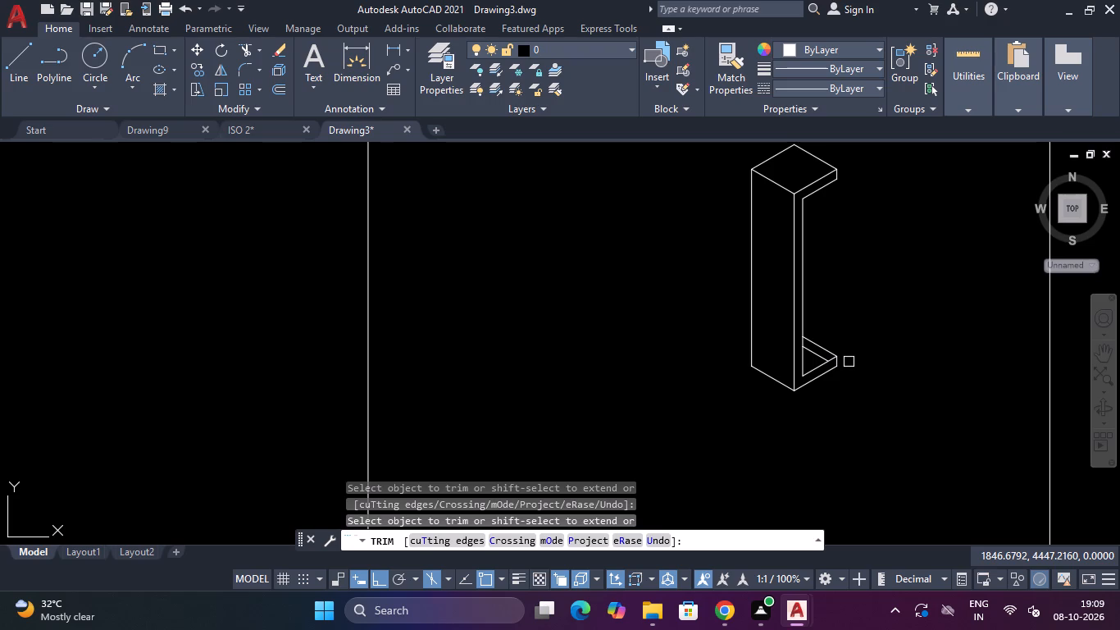
scroll(822, 375, "up", 3)
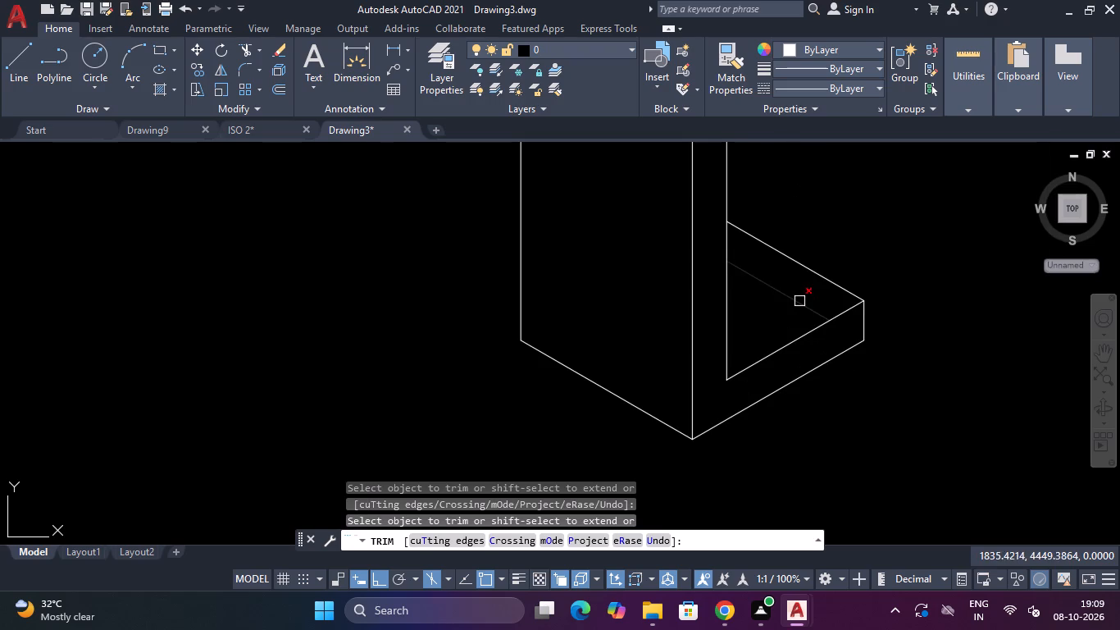
left_click(799, 300)
scroll(799, 300, "down", 4)
key("Escape")
Examine the finished handle and its placement on the cabinet door.
scroll(832, 345, "down", 4)
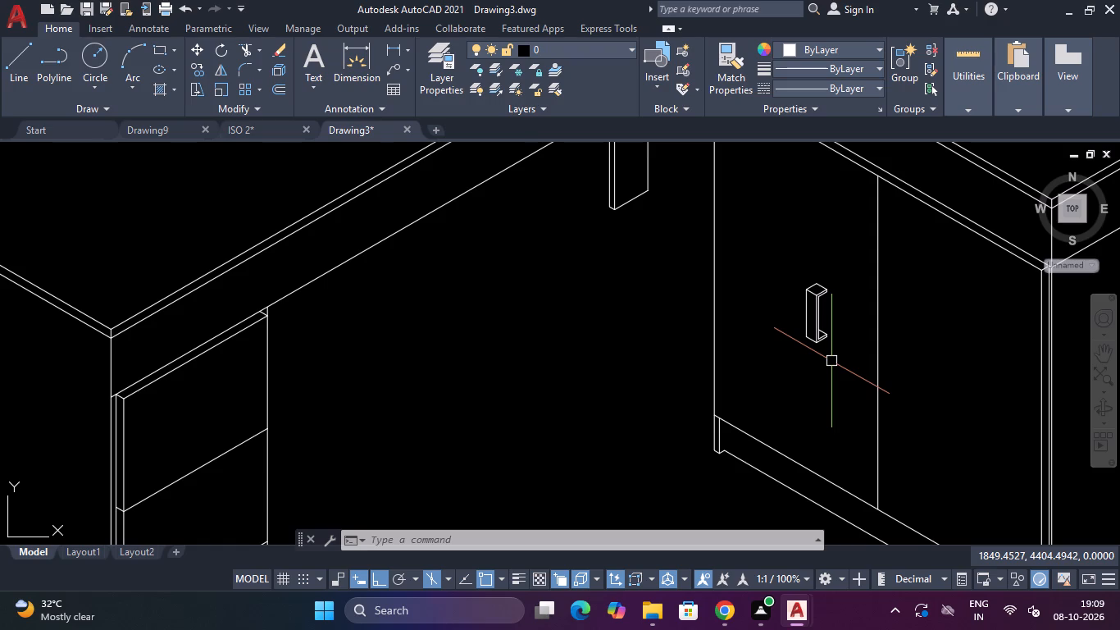
scroll(832, 334, "down", 3)
scroll(830, 326, "up", 3)
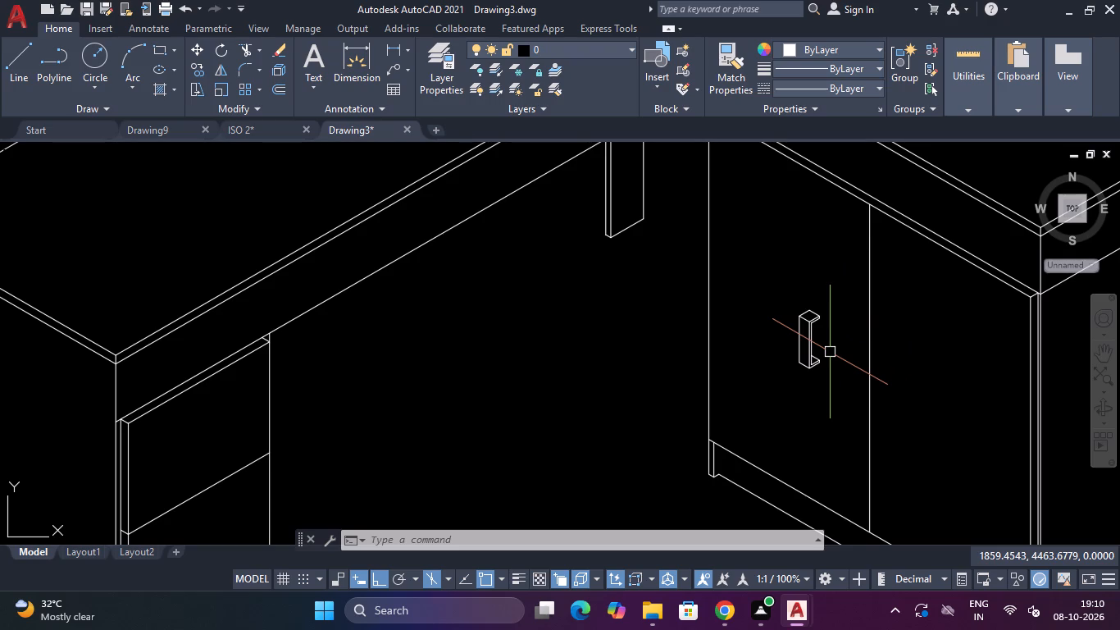
scroll(830, 352, "down", 1)
scroll(830, 352, "up", 1)
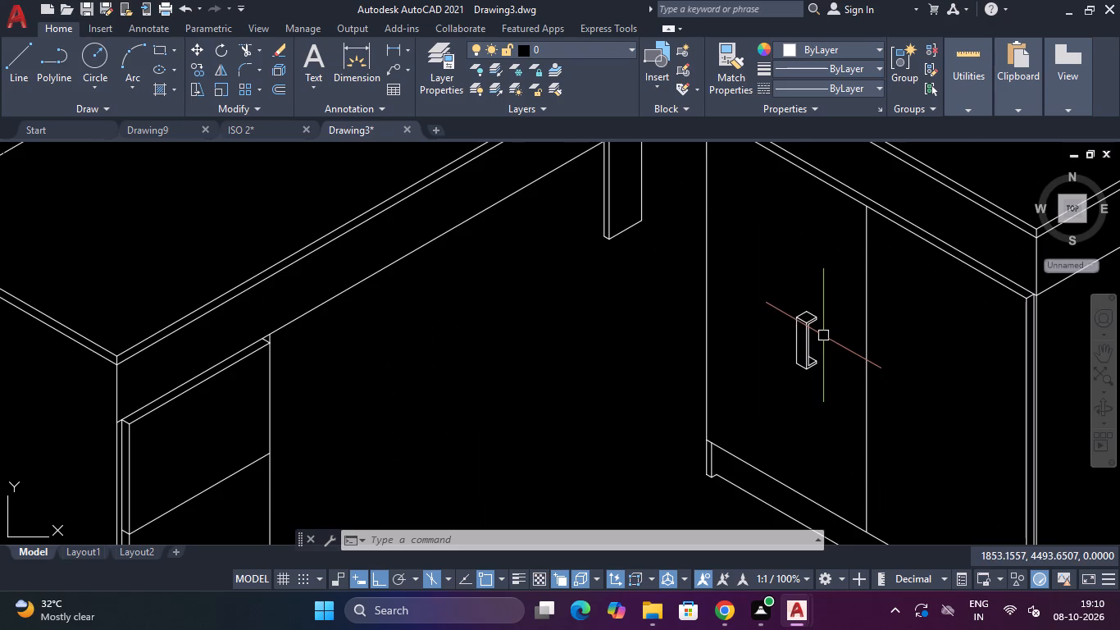
scroll(823, 336, "down", 3)
scroll(821, 336, "up", 3)
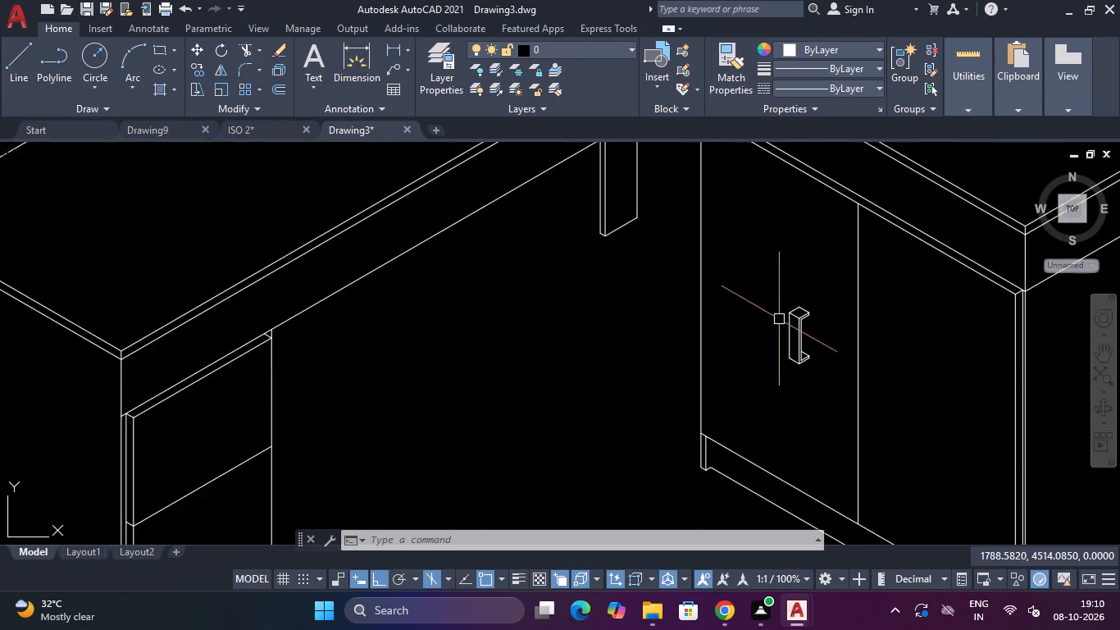
scroll(777, 315, "up", 2)
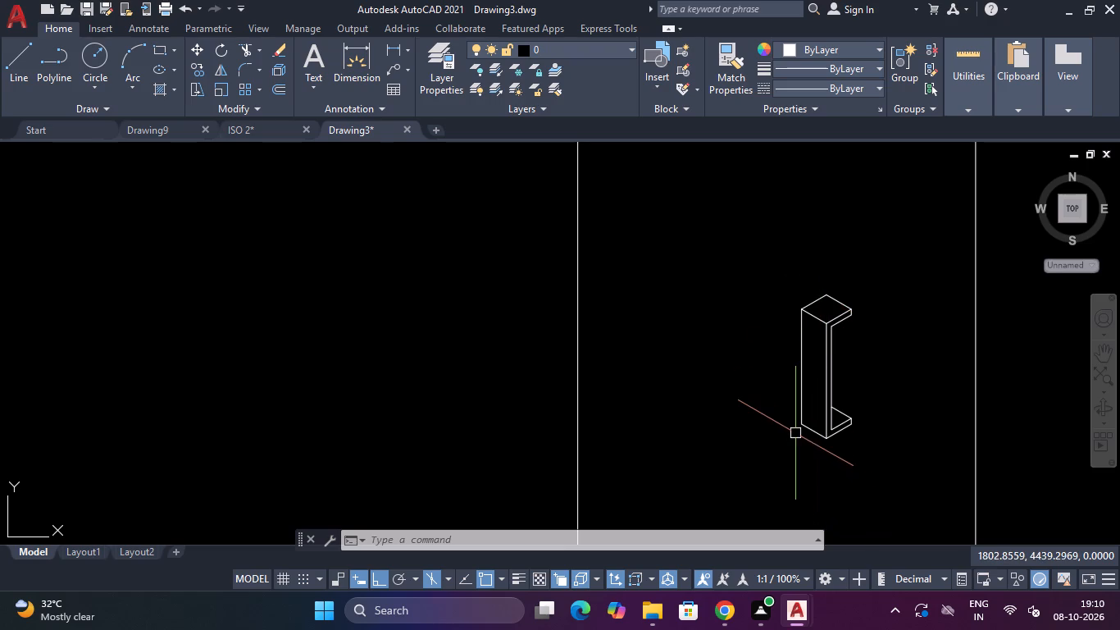
scroll(795, 433, "down", 1)
scroll(811, 402, "up", 1)
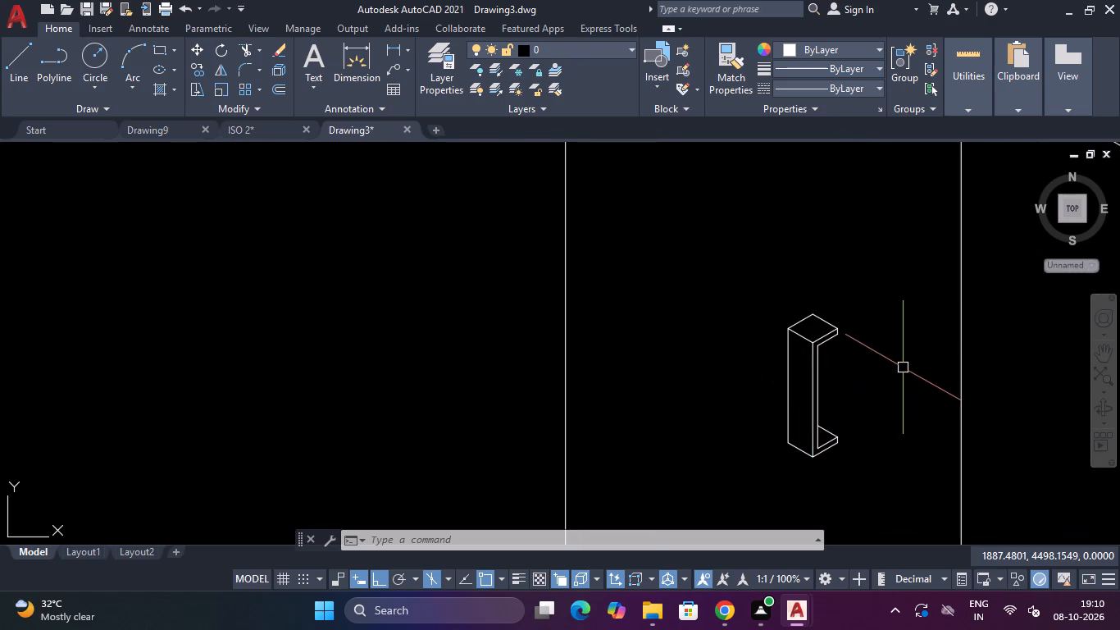
scroll(903, 367, "down", 1)
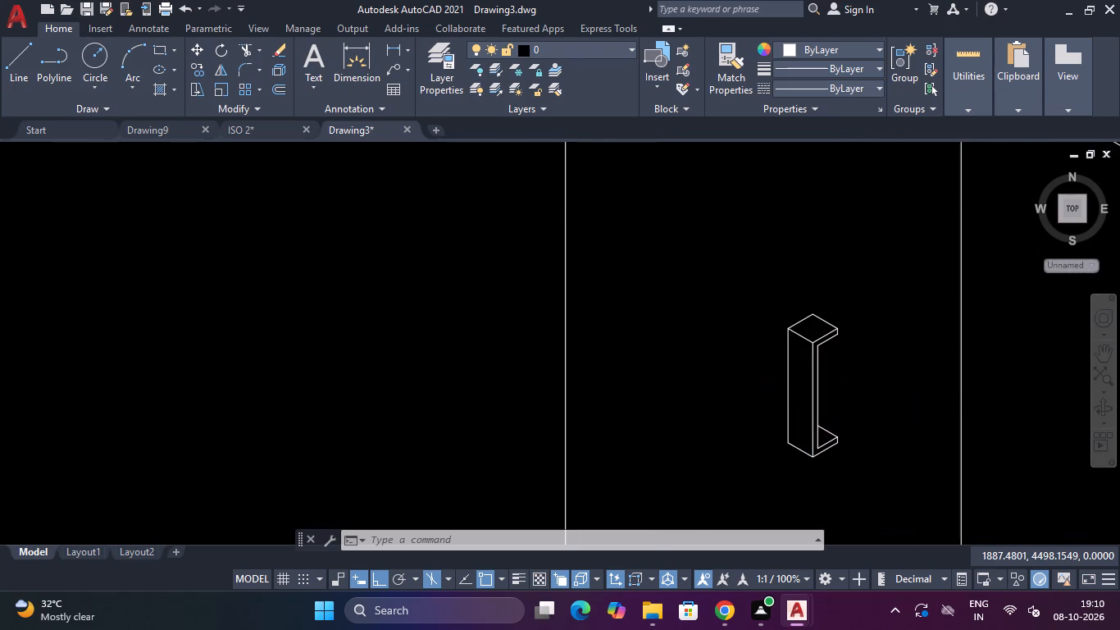
scroll(876, 387, "up", 2)
scroll(876, 387, "down", 3)
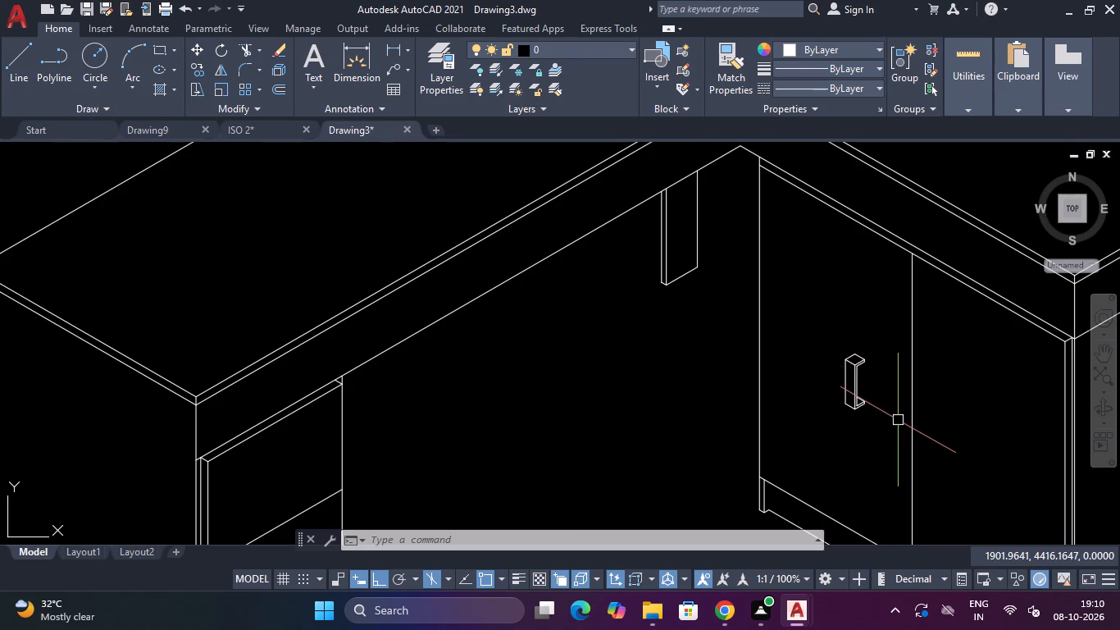
scroll(898, 420, "up", 2)
scroll(898, 420, "down", 2)
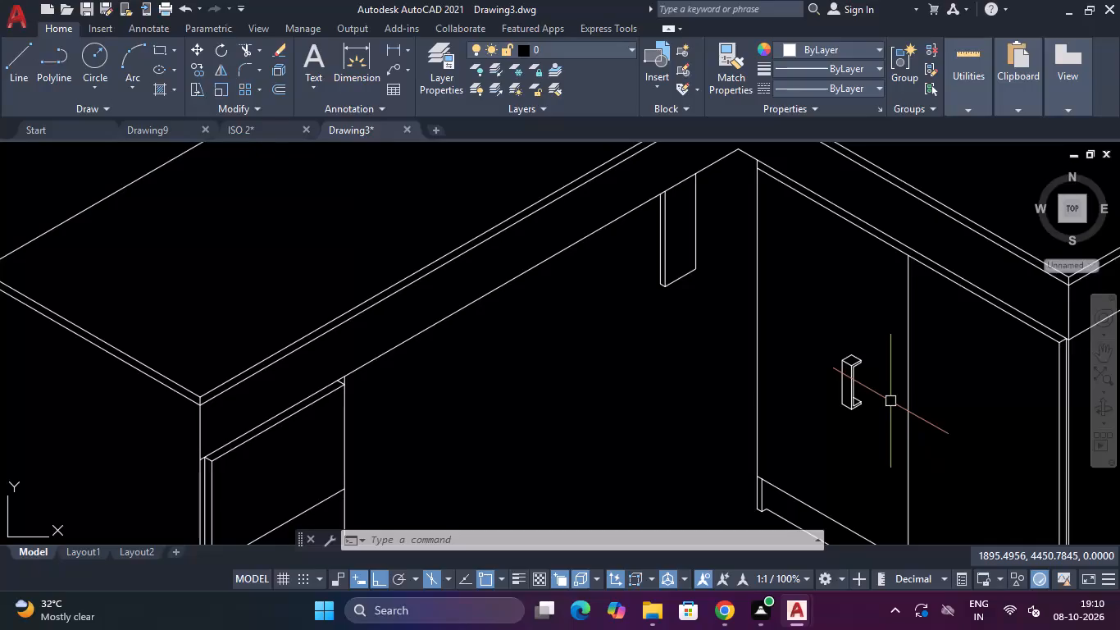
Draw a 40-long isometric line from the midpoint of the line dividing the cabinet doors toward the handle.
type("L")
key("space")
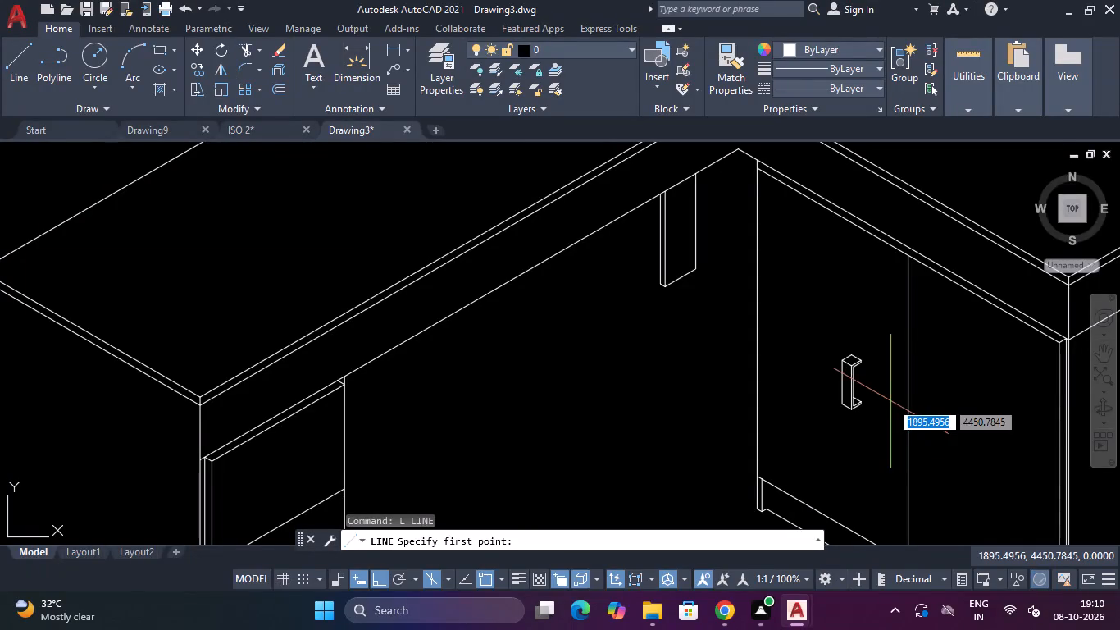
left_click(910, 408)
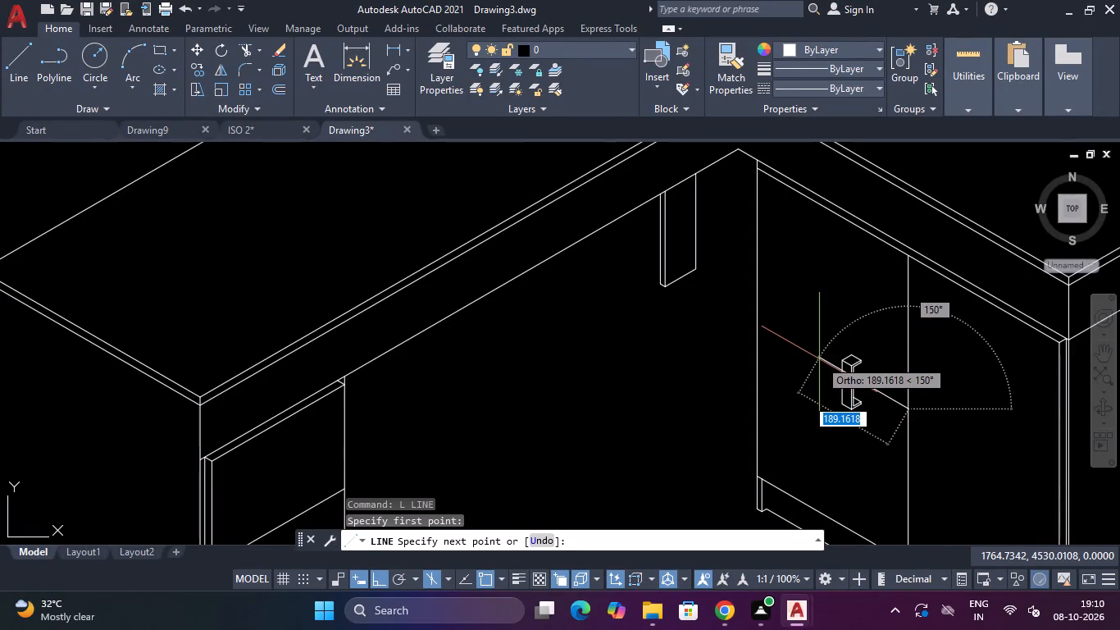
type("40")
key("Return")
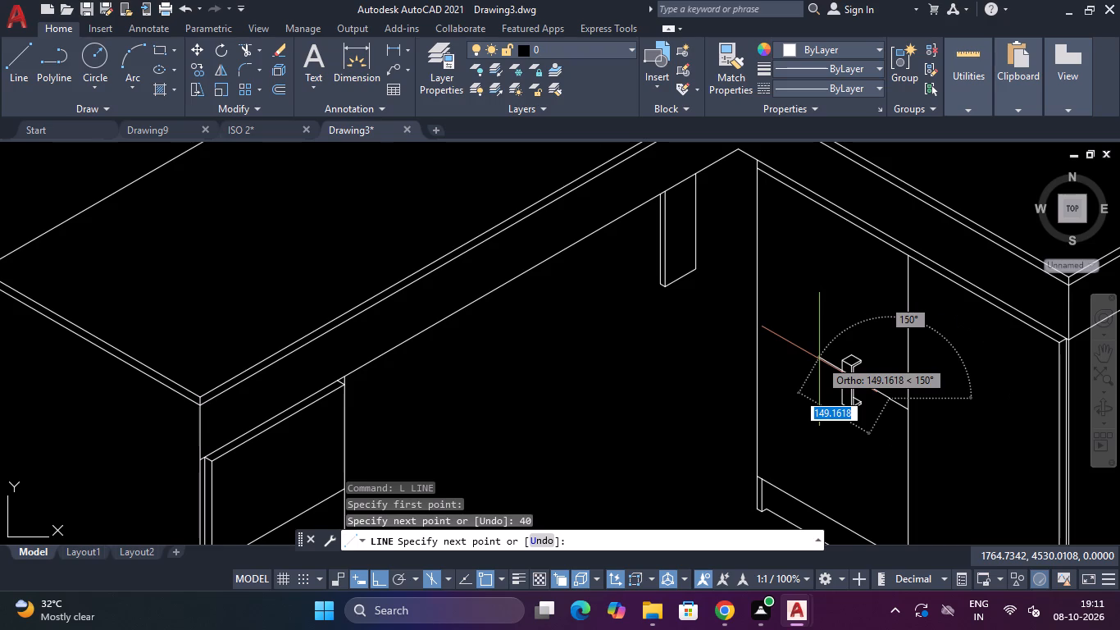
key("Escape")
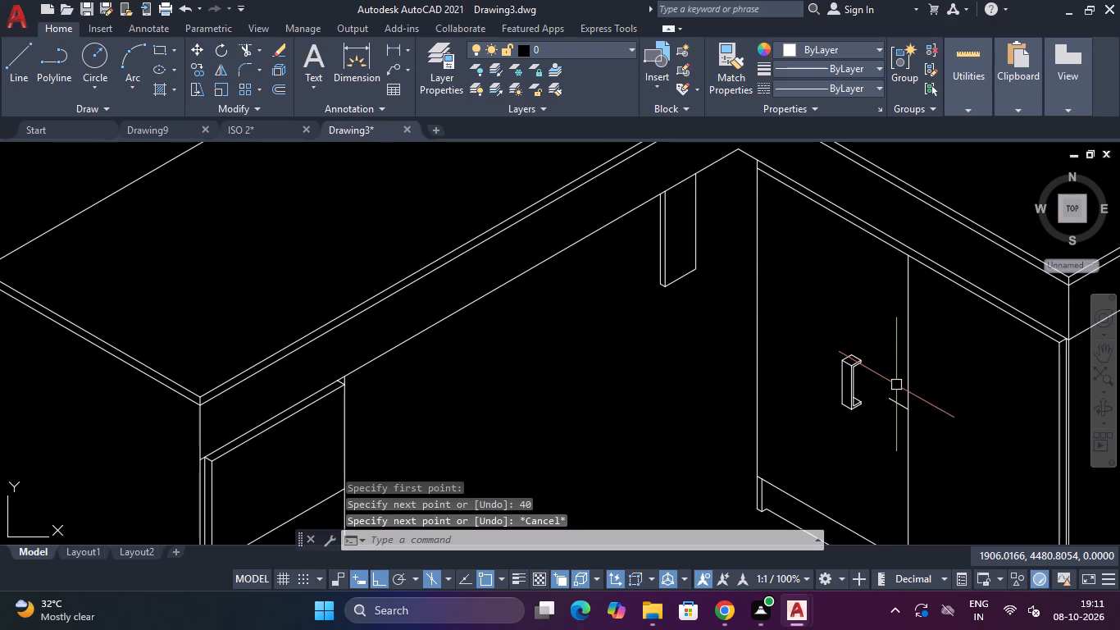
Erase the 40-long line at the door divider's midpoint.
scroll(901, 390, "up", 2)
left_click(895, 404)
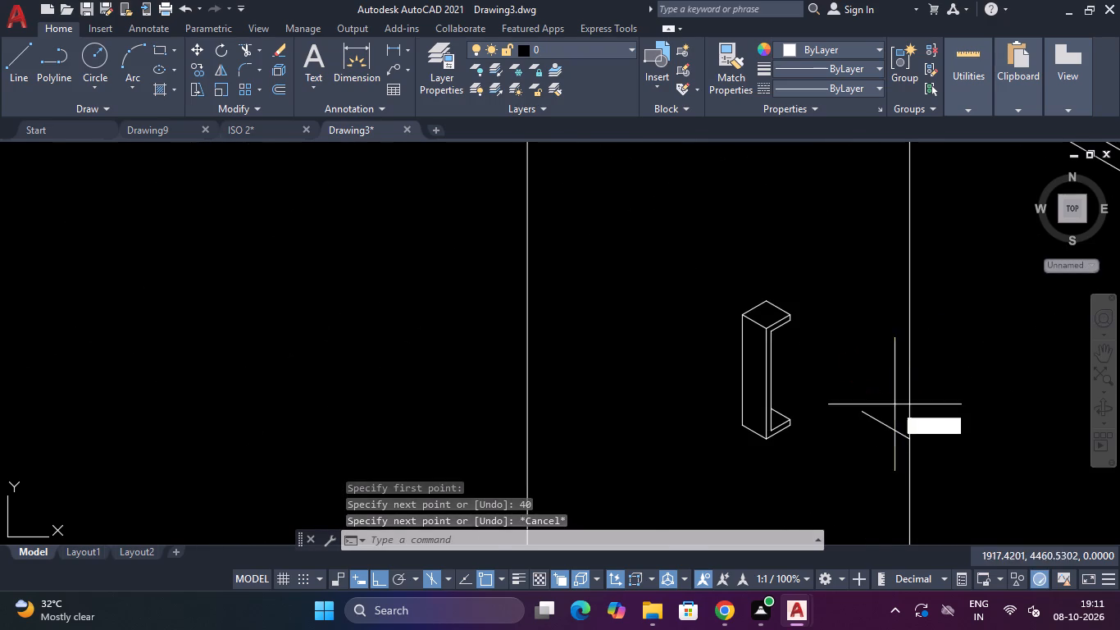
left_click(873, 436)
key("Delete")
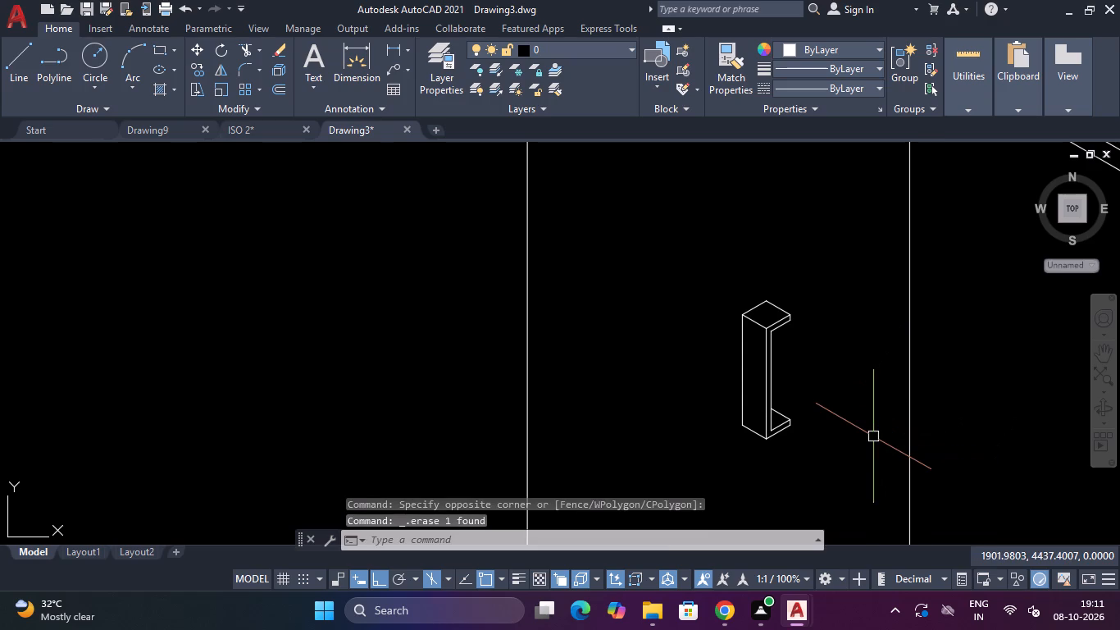
Draw a 100-long isometric line from the door divider's midpoint toward the handle.
type("L")
key("space")
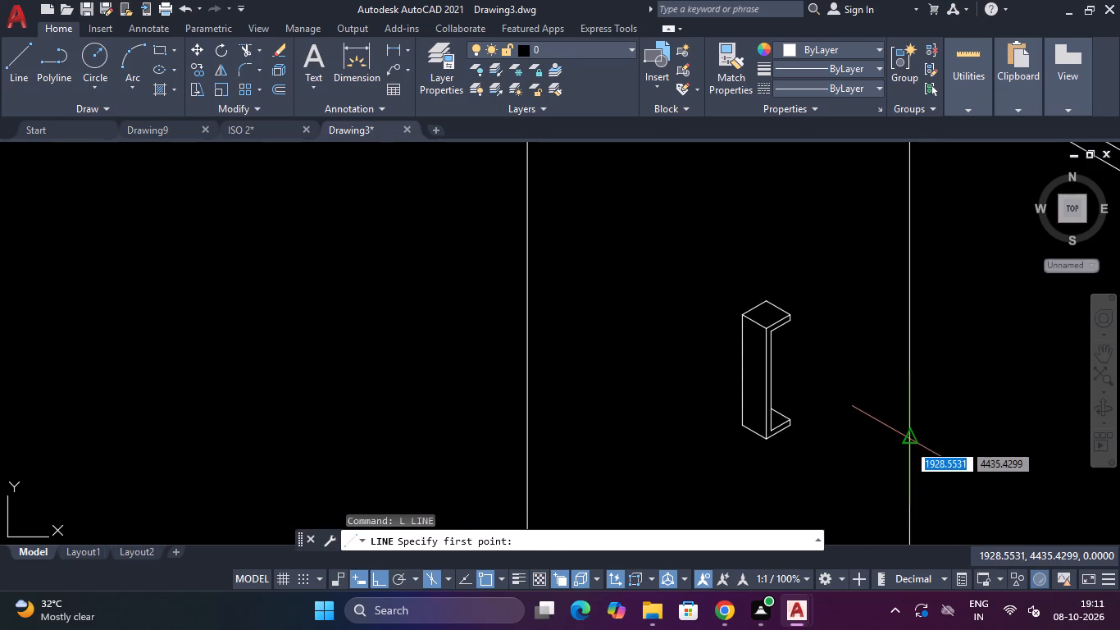
left_click(906, 435)
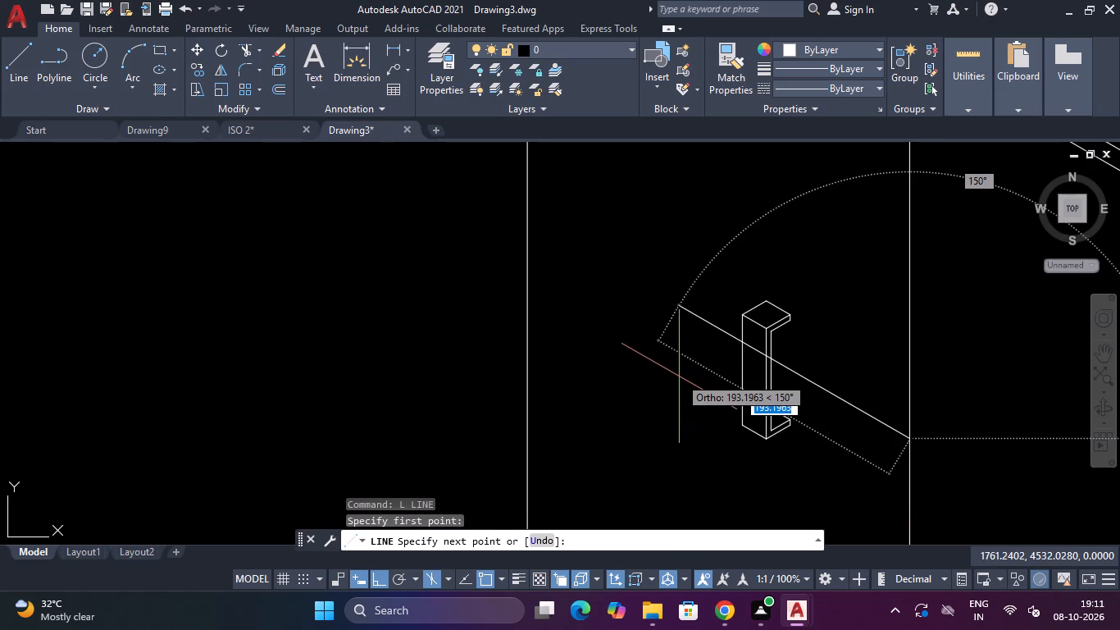
type("100")
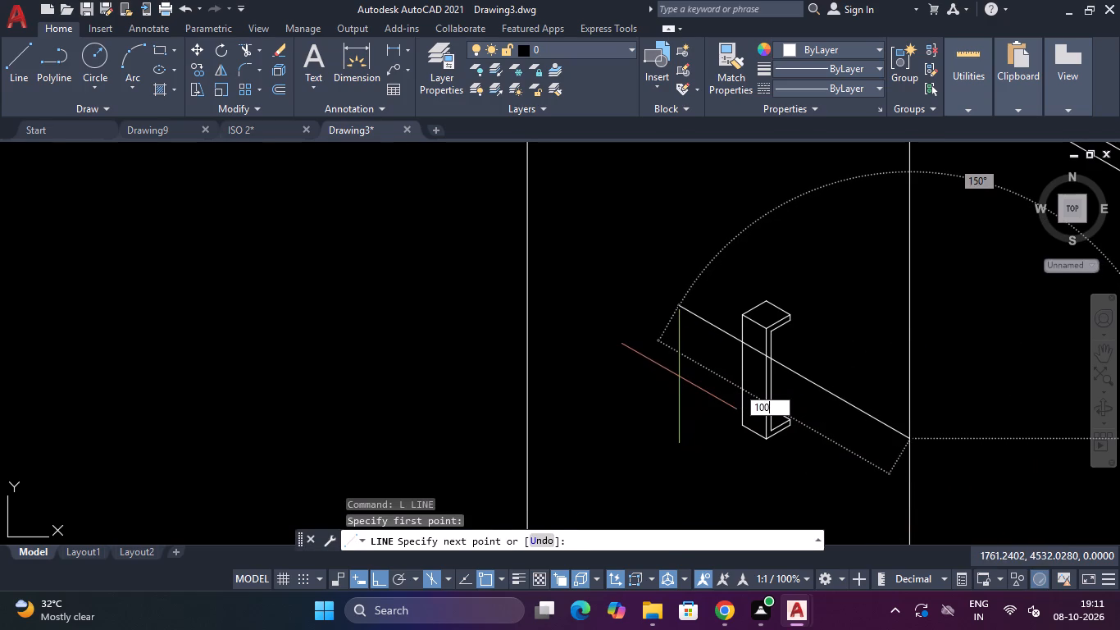
key("Return")
key("Escape")
Draw a second 100-long isometric line from the door divider's midpoint in the opposite direction, onto the other door.
key("space")
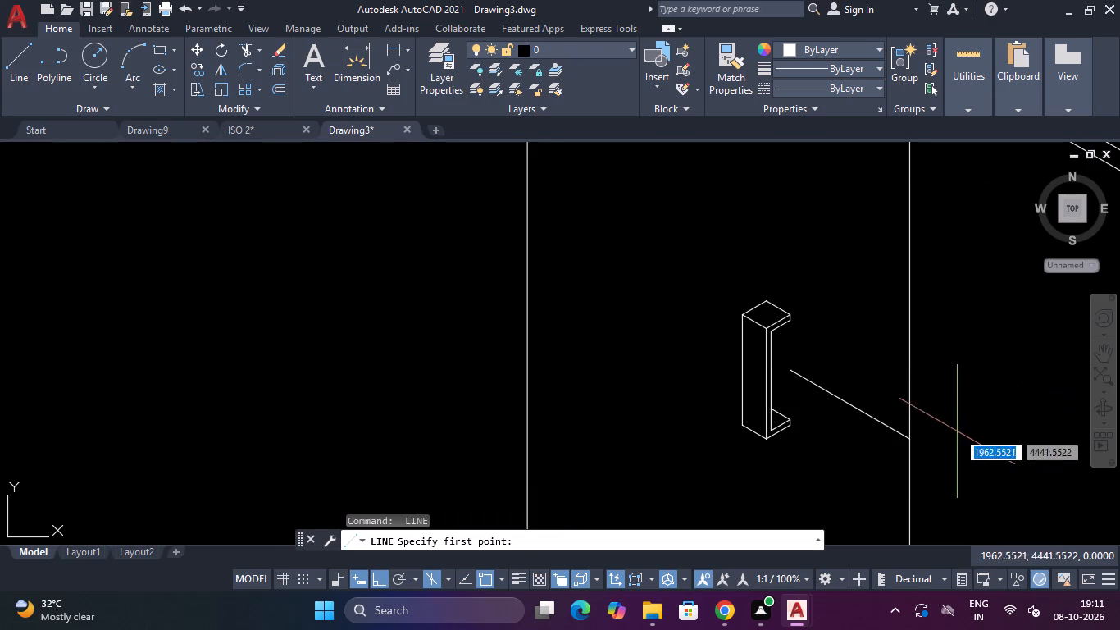
left_click(907, 437)
scroll(974, 459, "down", 3)
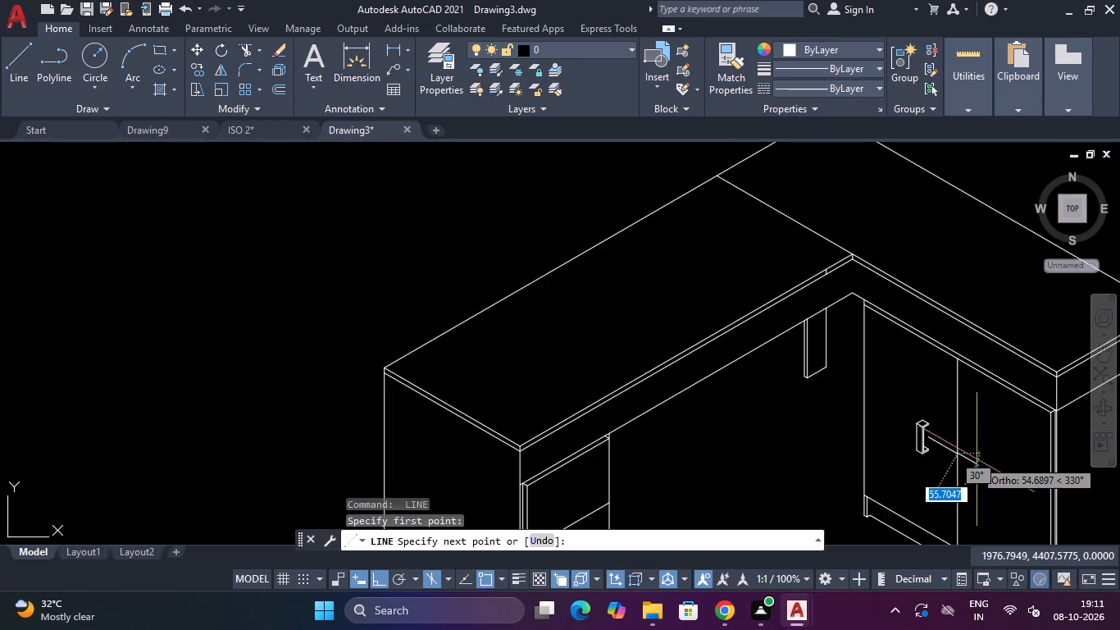
scroll(986, 459, "down", 1)
type("10")
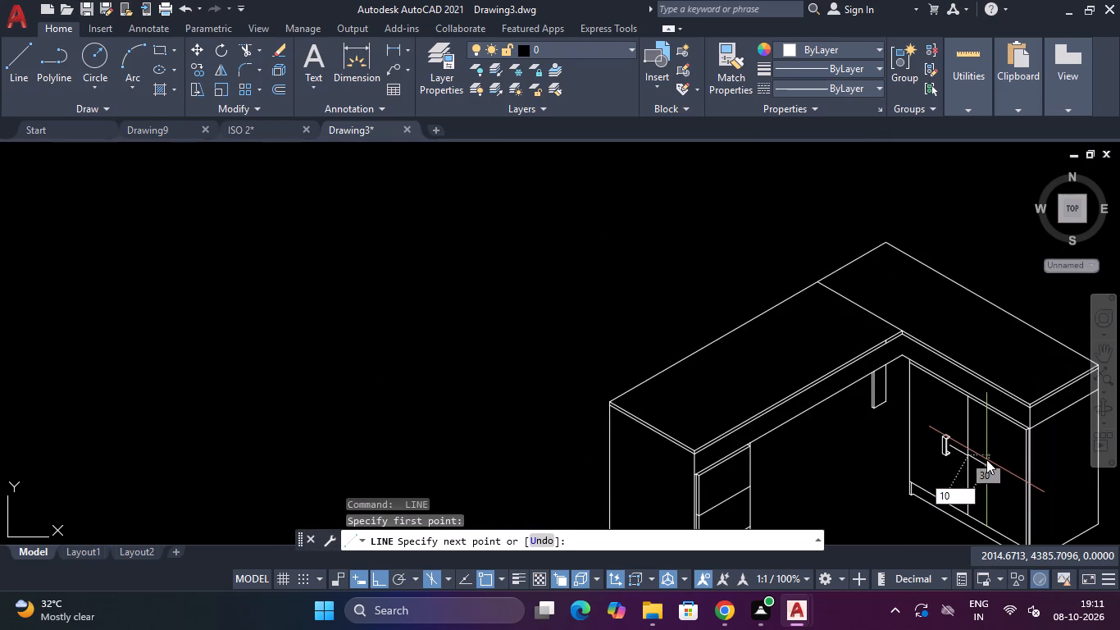
key("0")
key("Return")
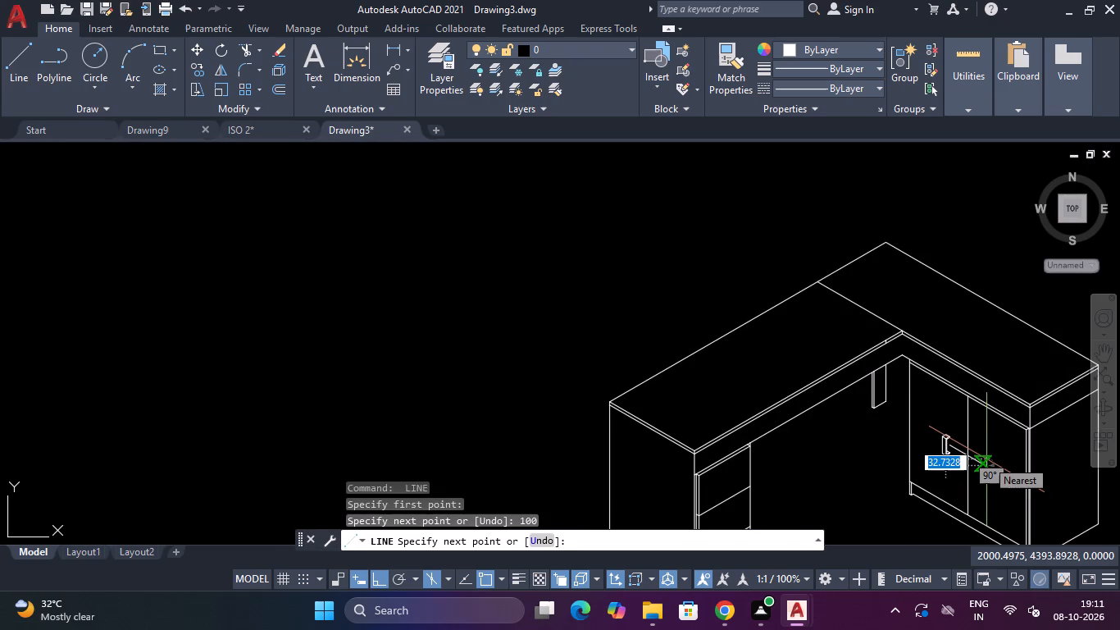
Finish the second 100-long guide line at the cabinet door divider.
key("Return")
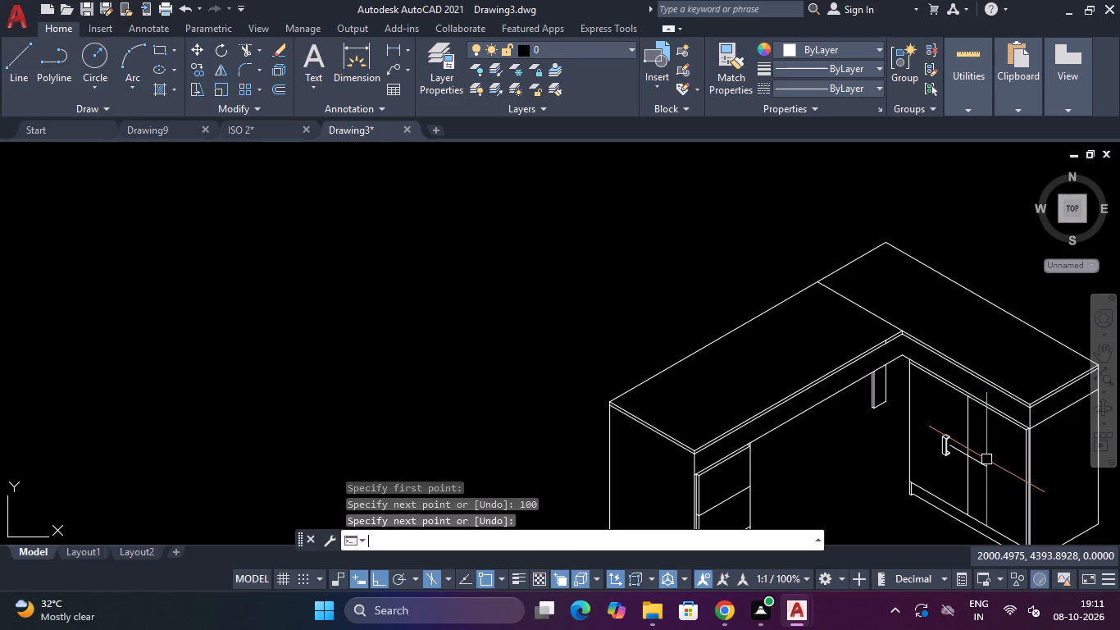
key("Escape")
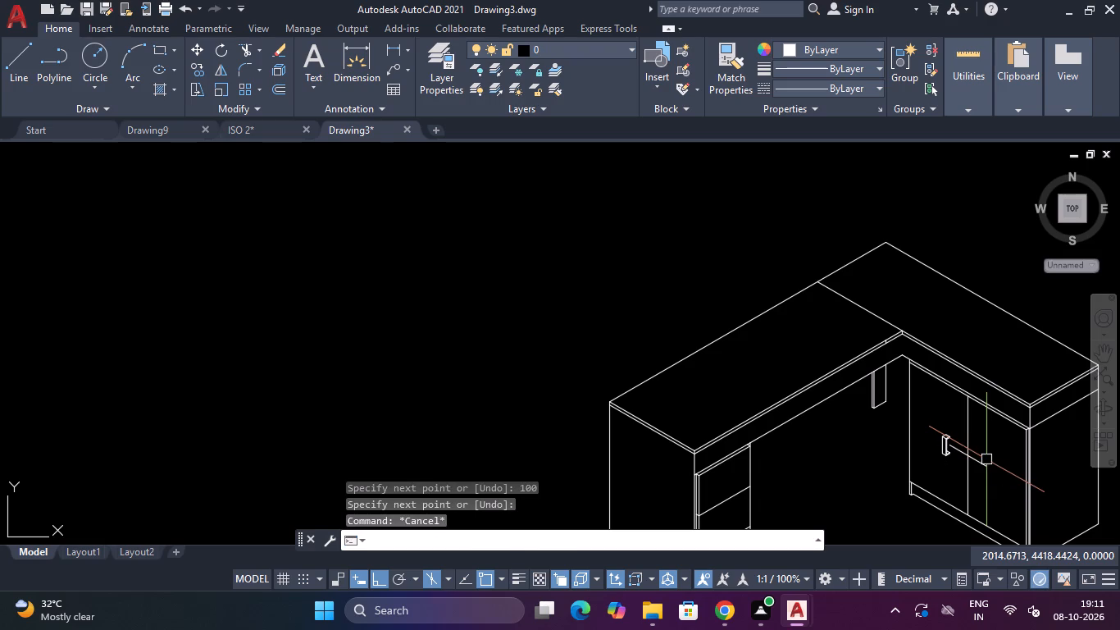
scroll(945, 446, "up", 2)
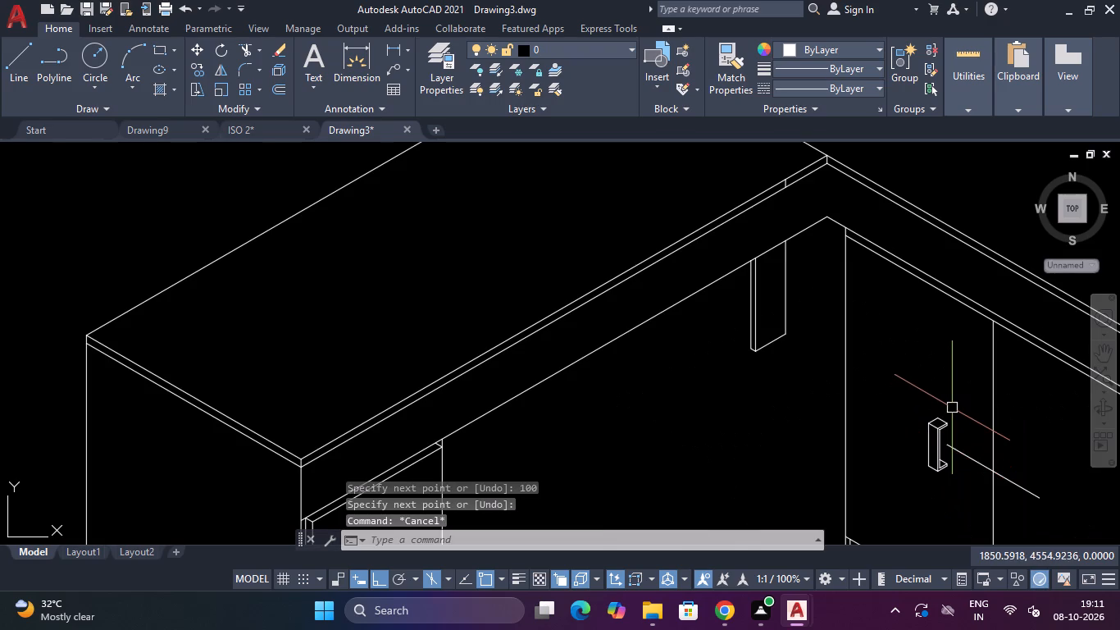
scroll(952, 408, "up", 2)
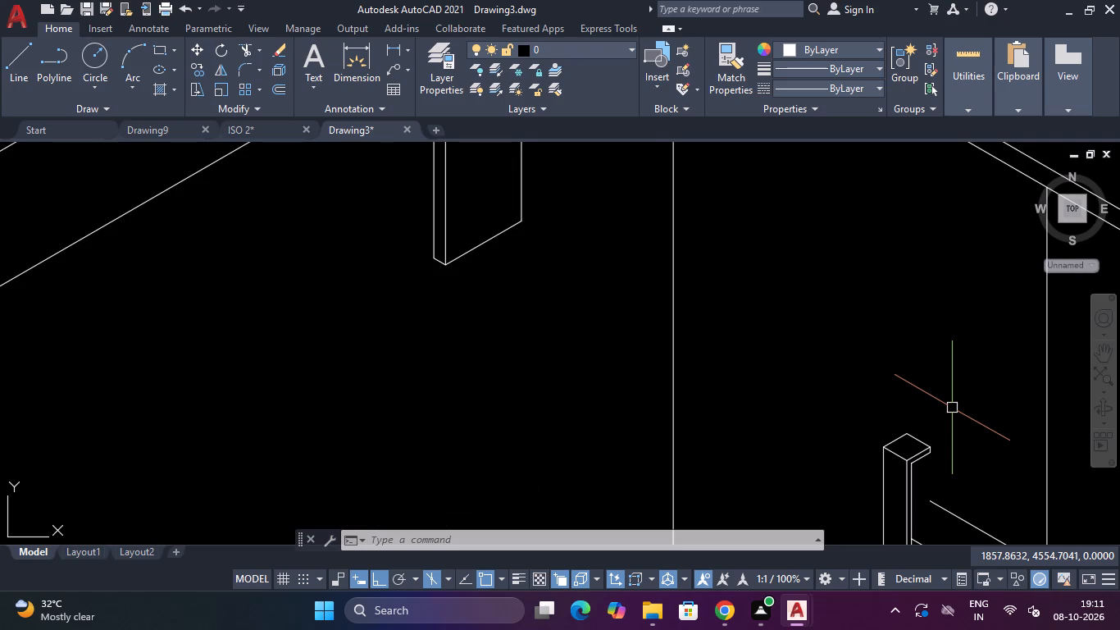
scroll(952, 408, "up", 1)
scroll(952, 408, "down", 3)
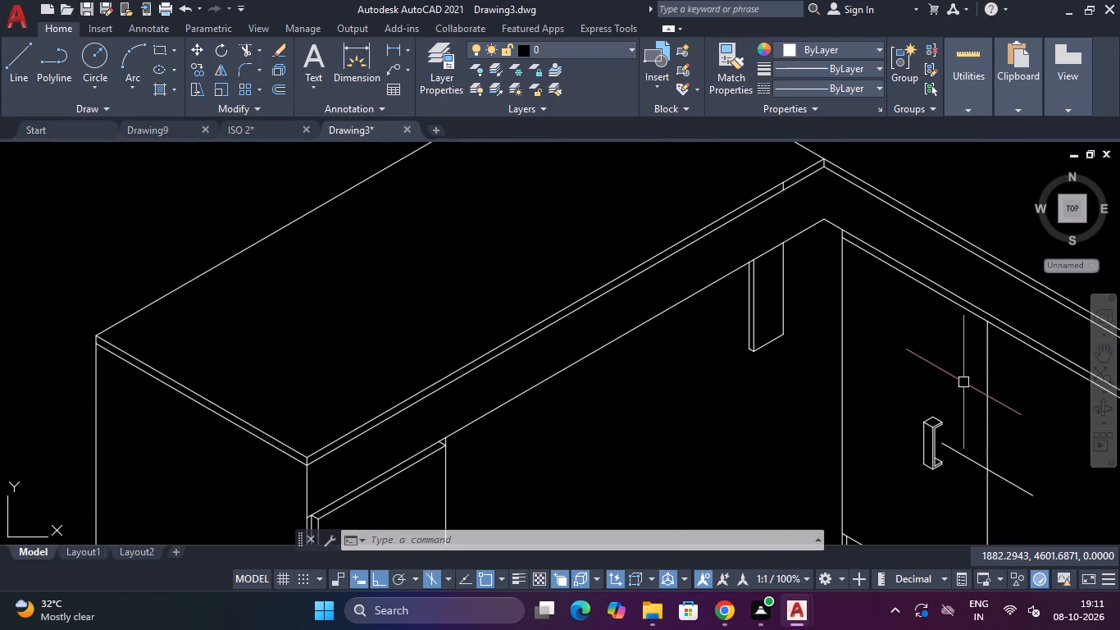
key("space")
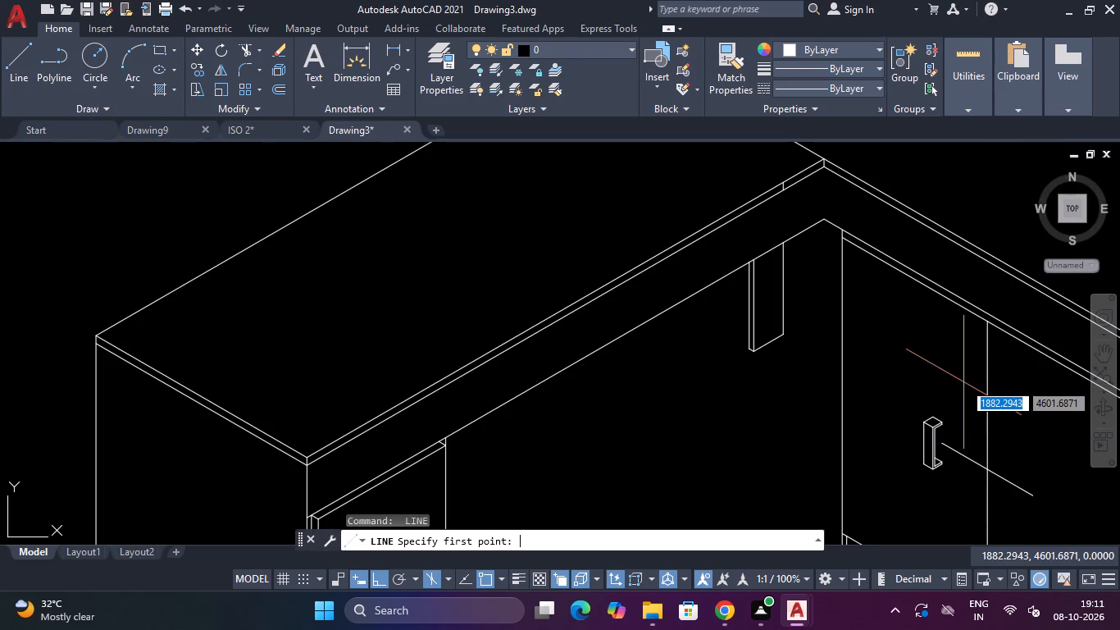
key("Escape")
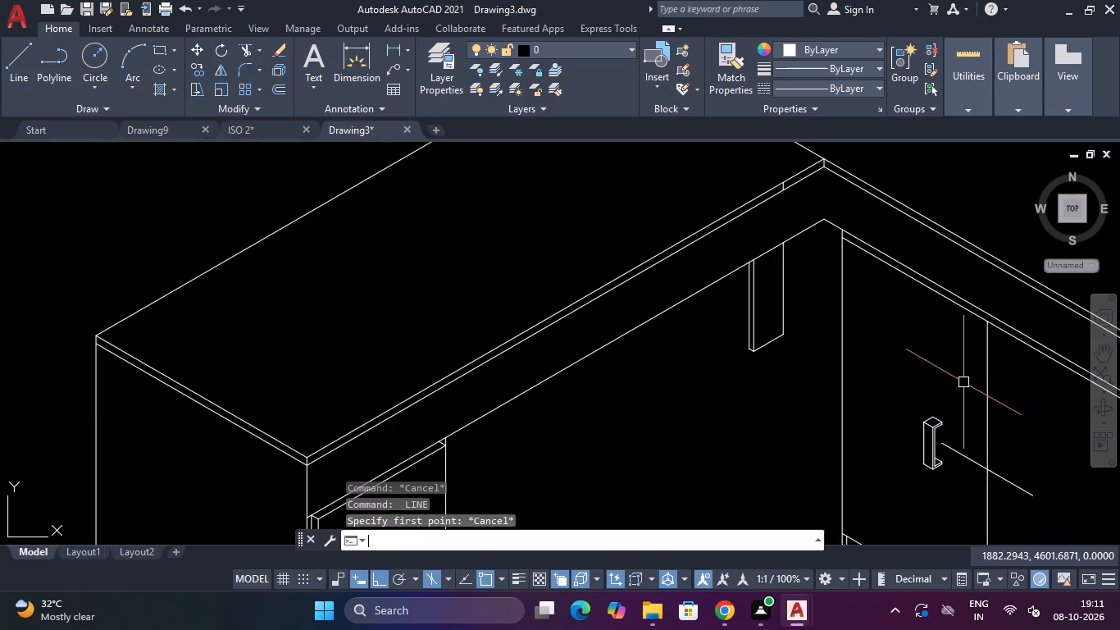
Copy the whole door handle from the free end of the first 100-long guide line to the free end of the second, on the other door.
scroll(963, 383, "up", 2)
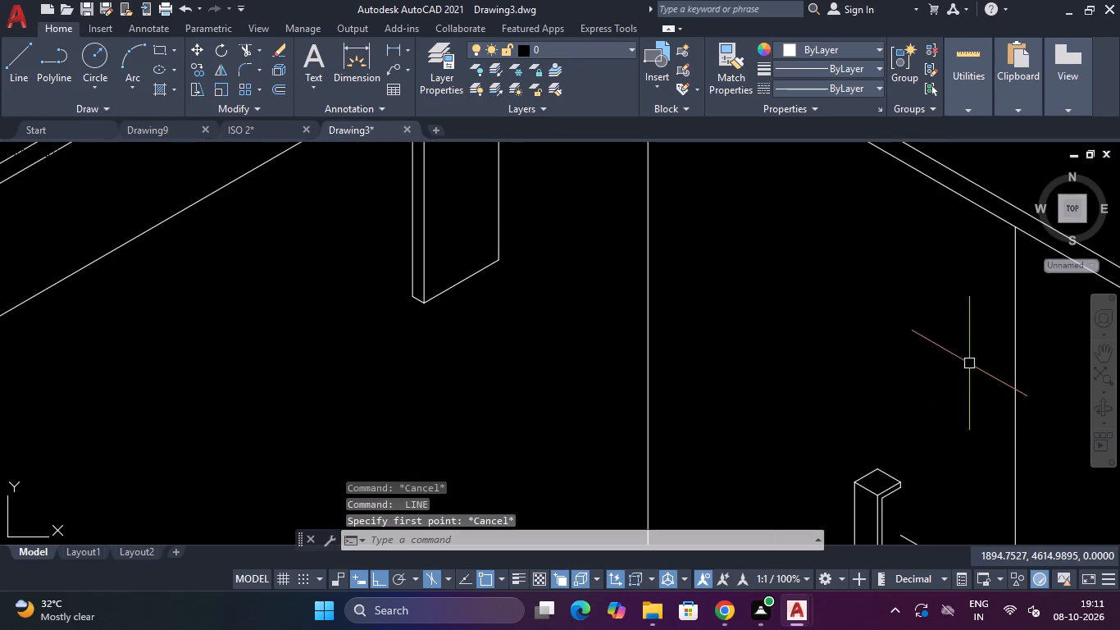
middle_click(967, 340)
scroll(967, 340, "down", 5)
scroll(963, 378, "up", 4)
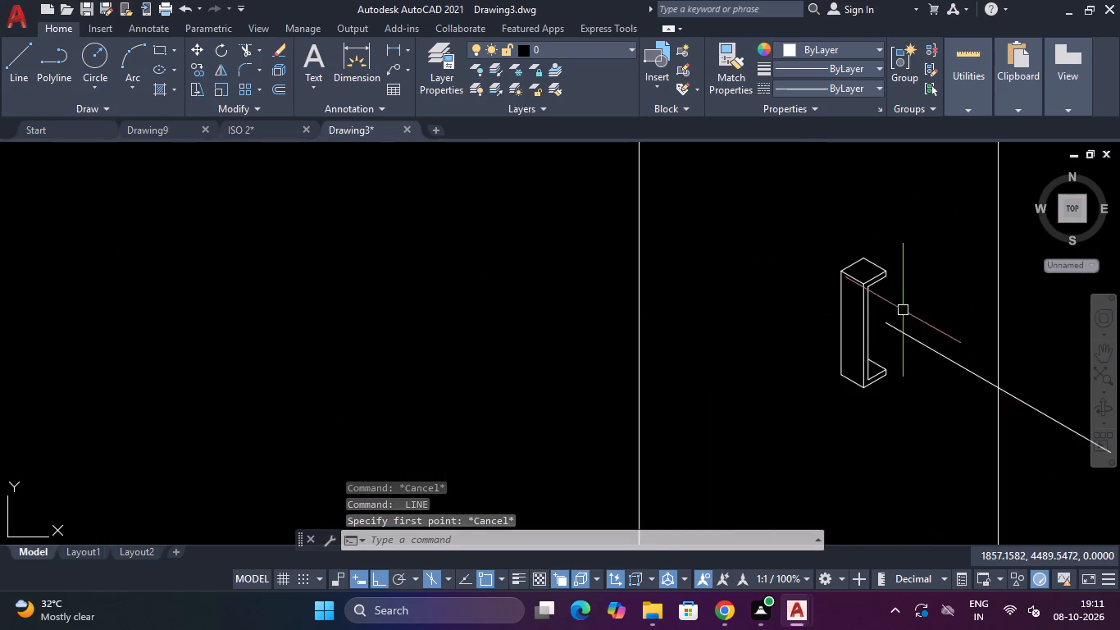
left_click(890, 254)
left_click(836, 295)
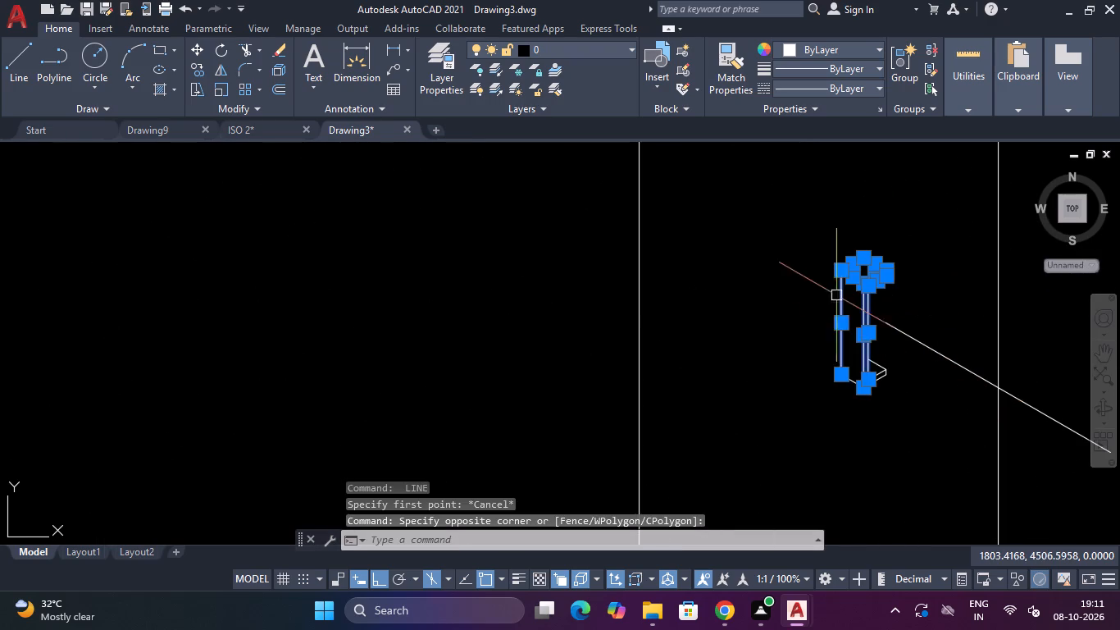
left_click(890, 354, "shift")
left_click(829, 401, "shift")
scroll(829, 401, "down", 2)
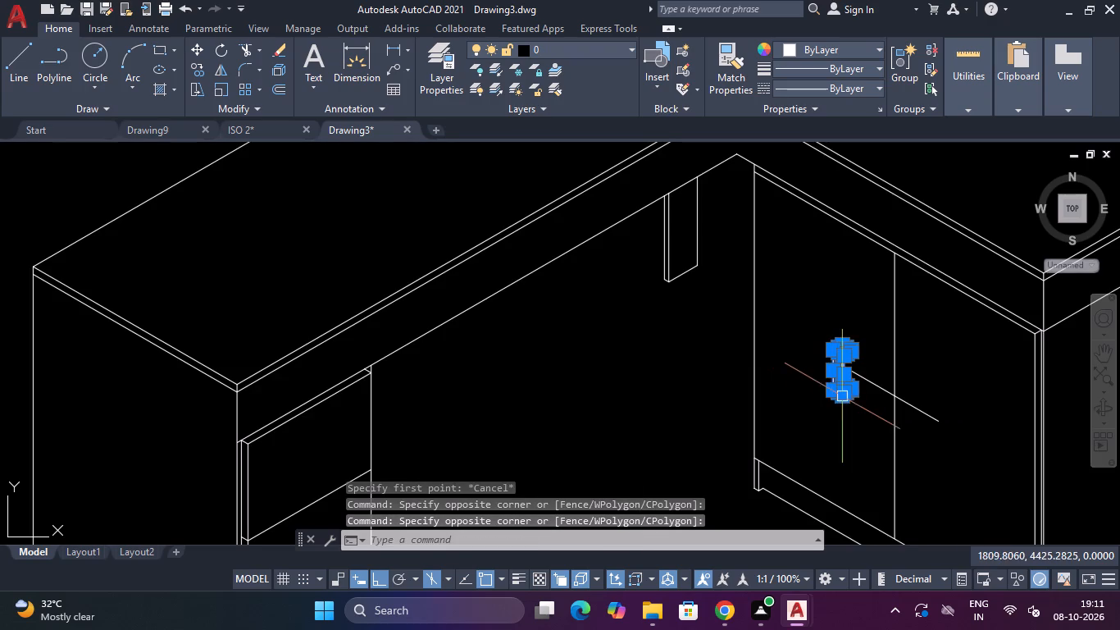
type("CO")
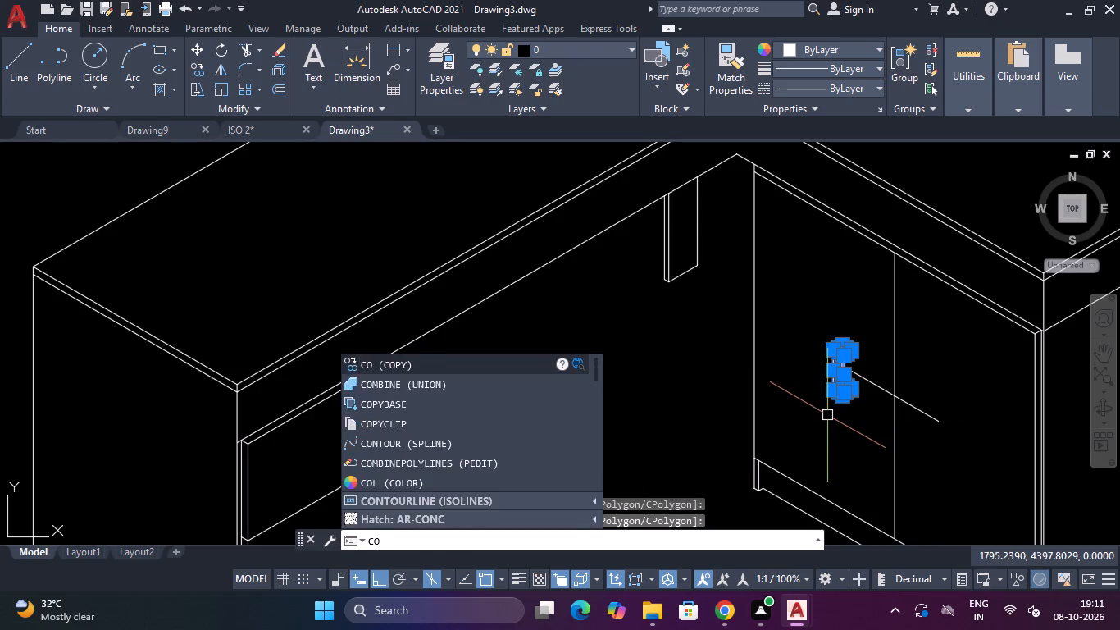
key("Return")
left_click(851, 373)
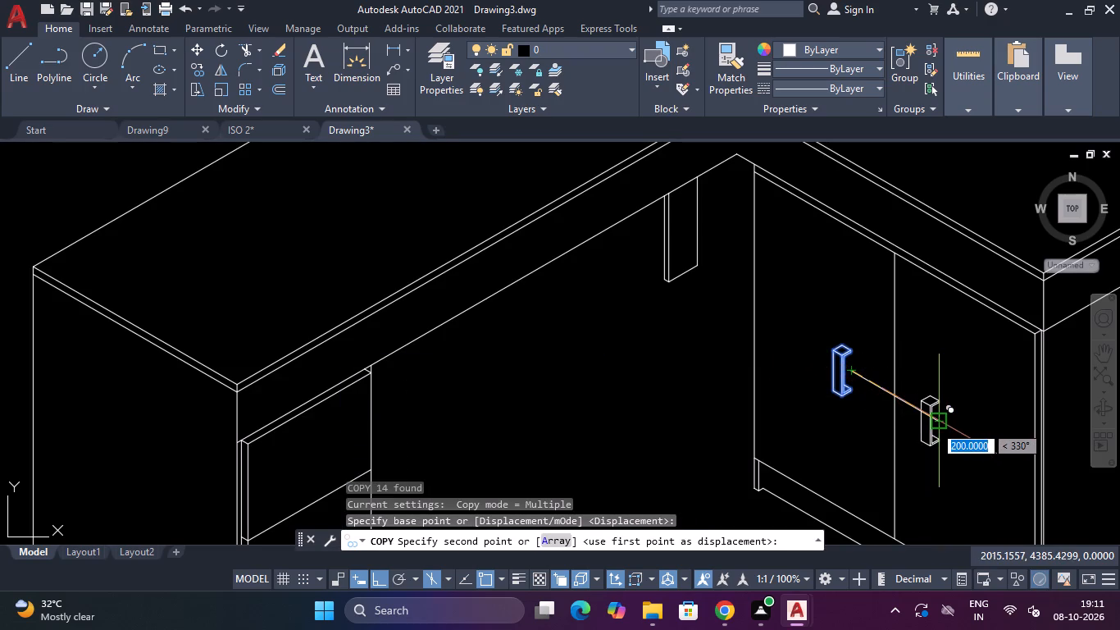
left_click(934, 425)
key("Escape")
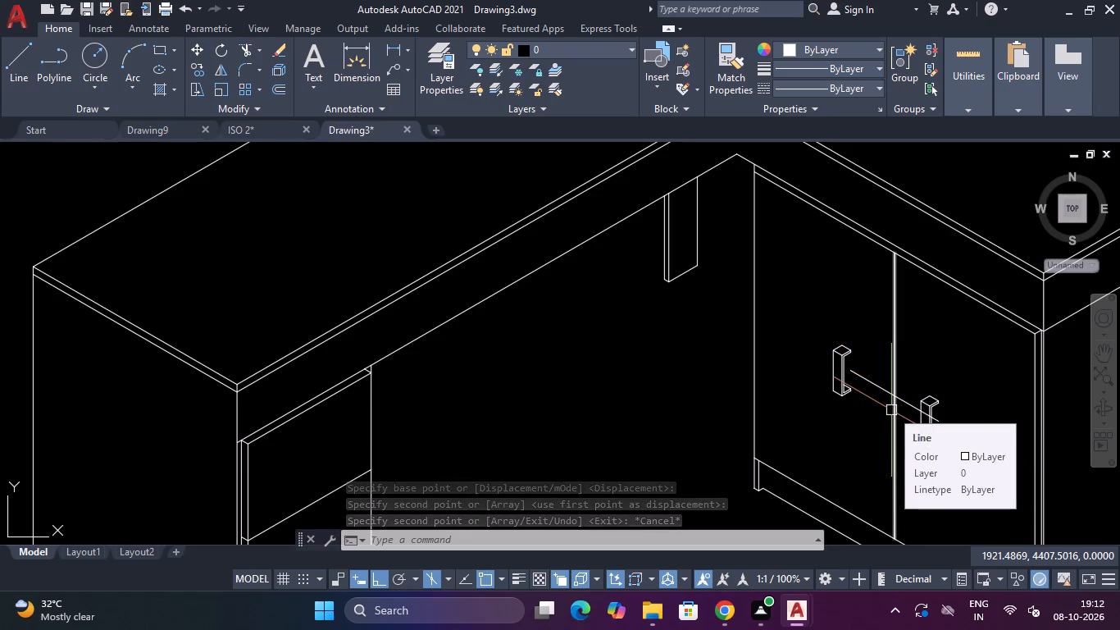
Erase both 100-long guide lines between the two cabinet door handles.
scroll(891, 410, "up", 1)
left_click(917, 399)
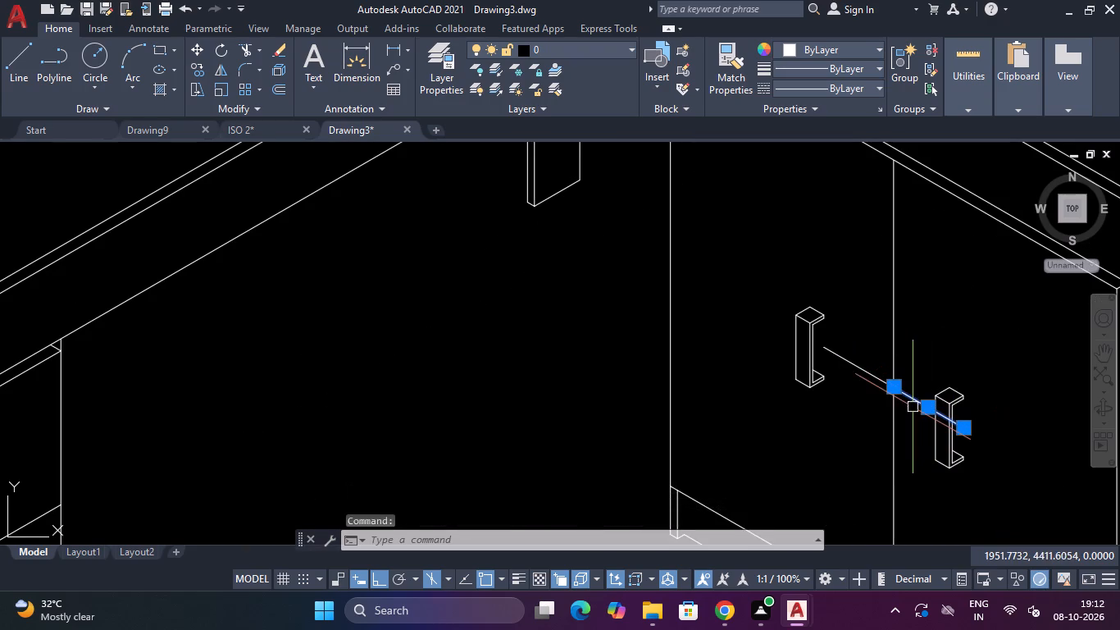
key("Delete")
left_click(856, 366)
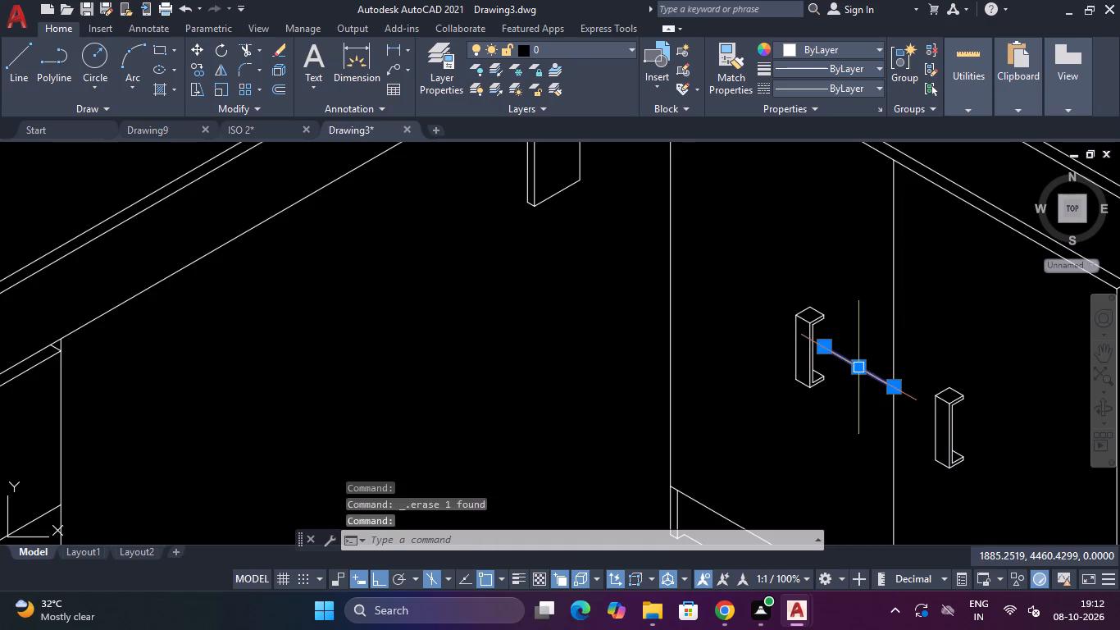
key("Delete")
scroll(845, 401, "down", 3)
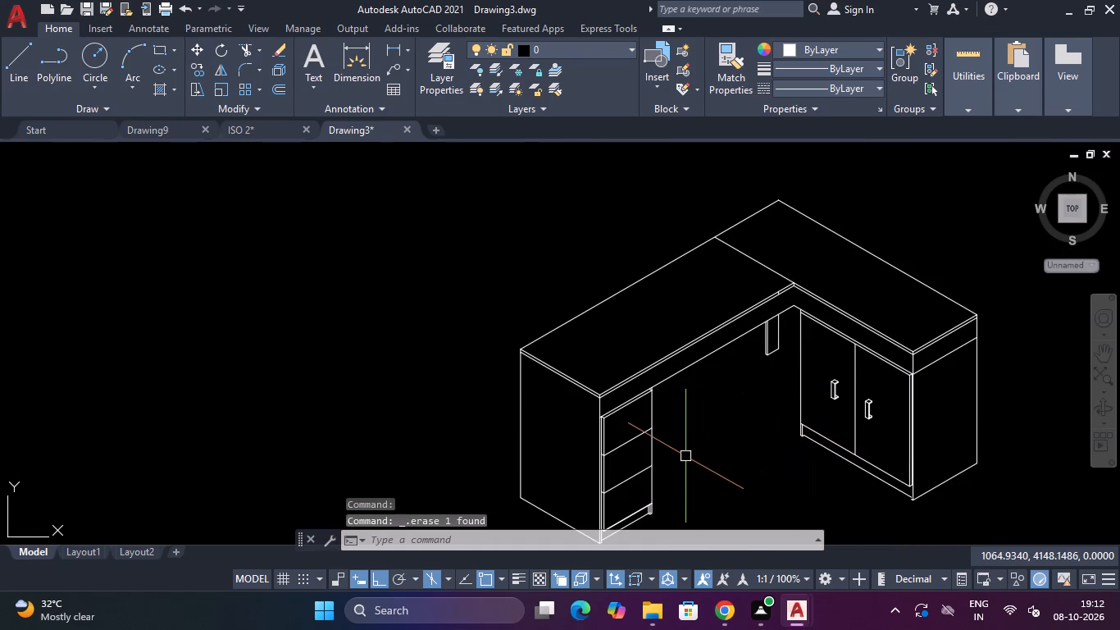
Switch to the top isoplane and draw a diagonal line across the top drawer front, from its upper-right to its lower-left corner.
scroll(685, 456, "down", 2)
scroll(658, 460, "up", 3)
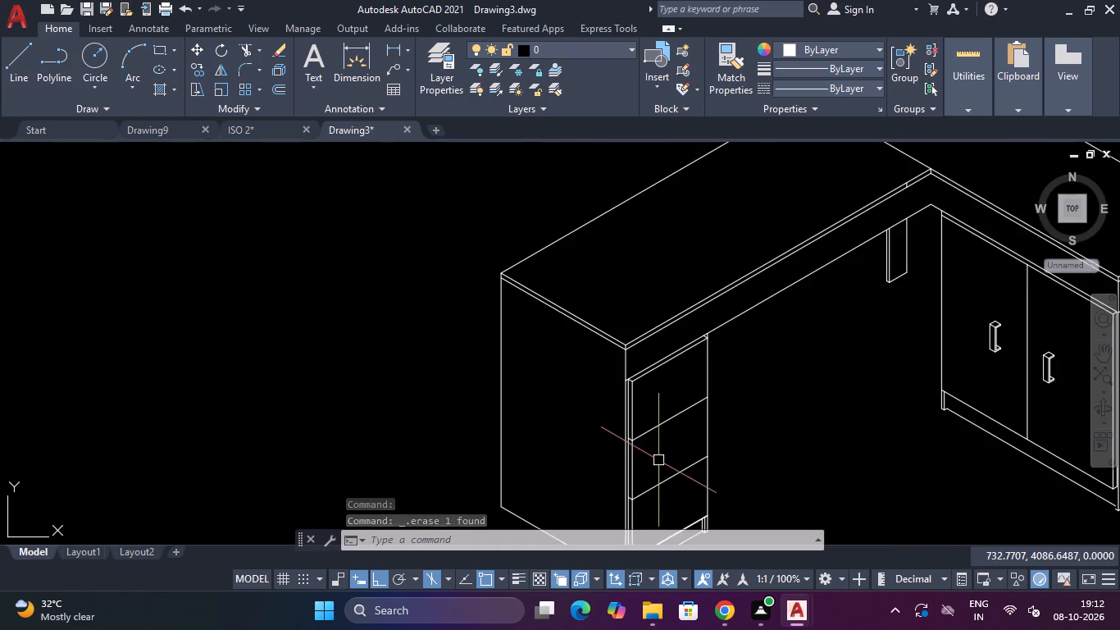
scroll(664, 457, "down", 3)
scroll(658, 459, "up", 2)
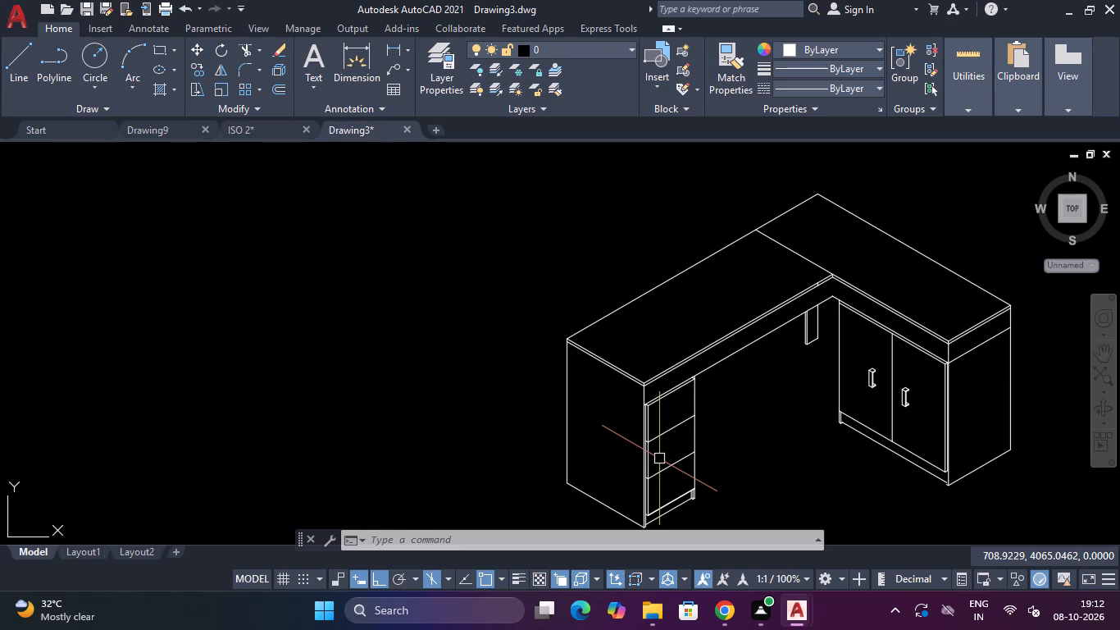
key("F5")
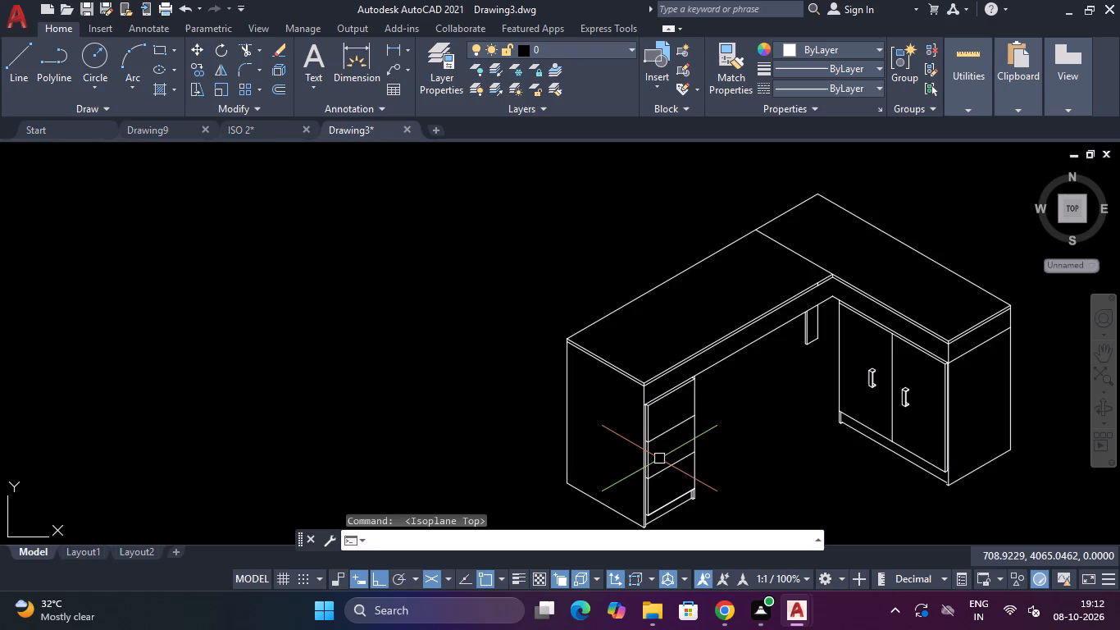
scroll(655, 422, "up", 1)
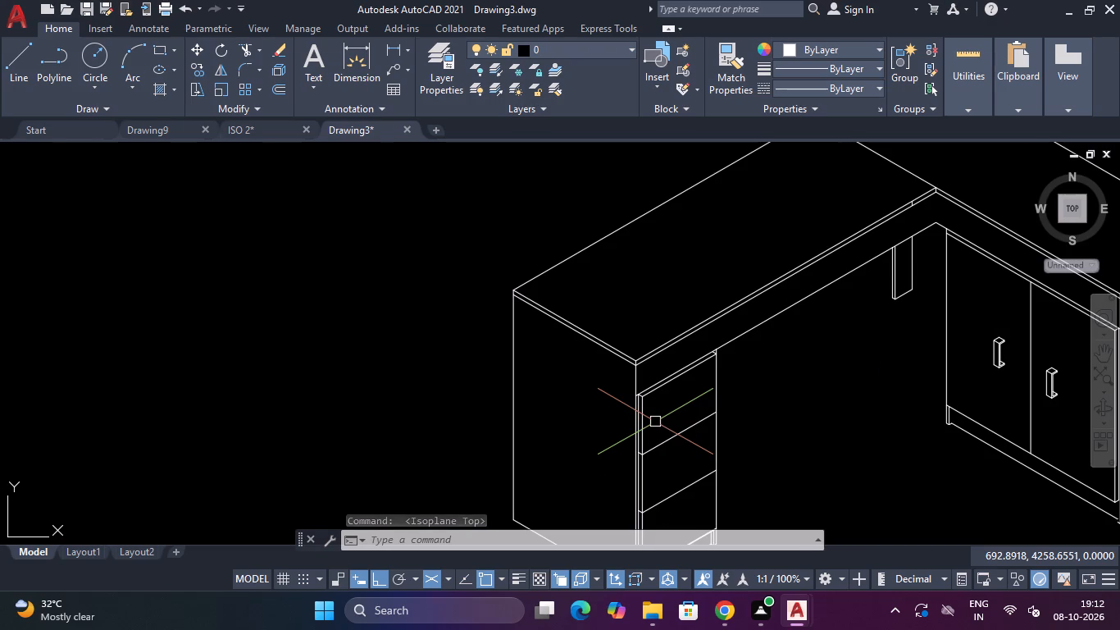
type("L")
key("space")
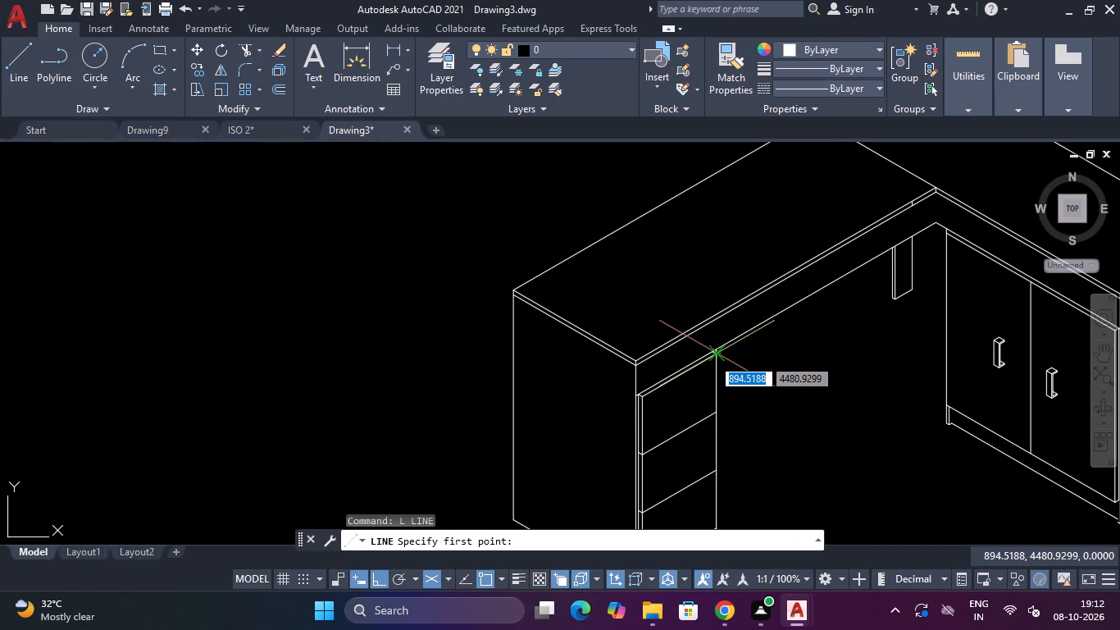
scroll(704, 362, "up", 3)
left_click(741, 335)
scroll(709, 409, "down", 5)
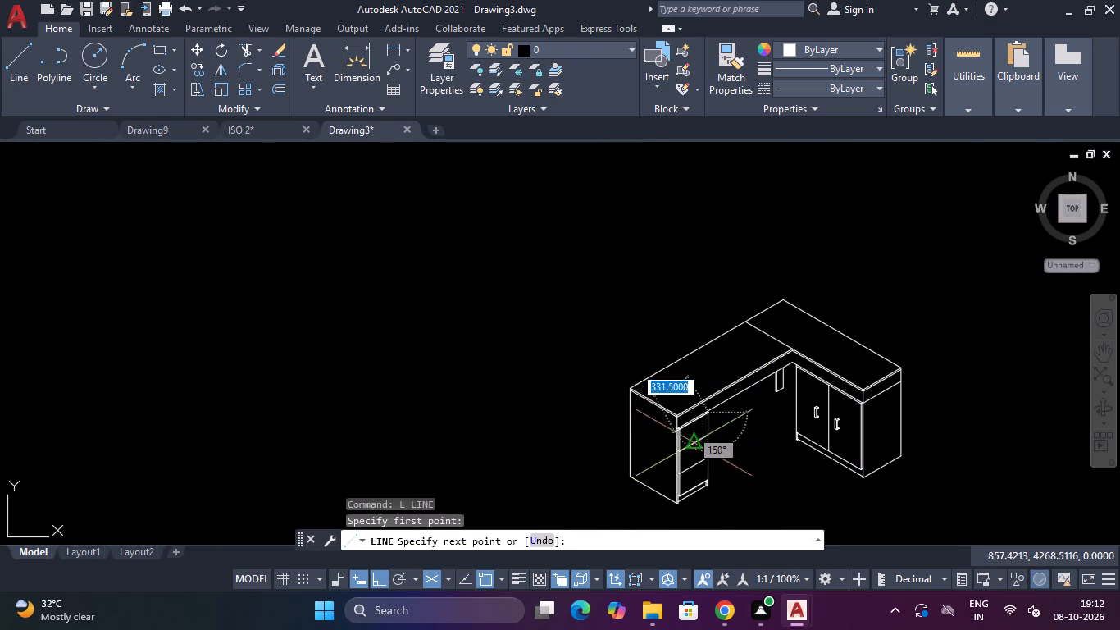
scroll(680, 441, "up", 3)
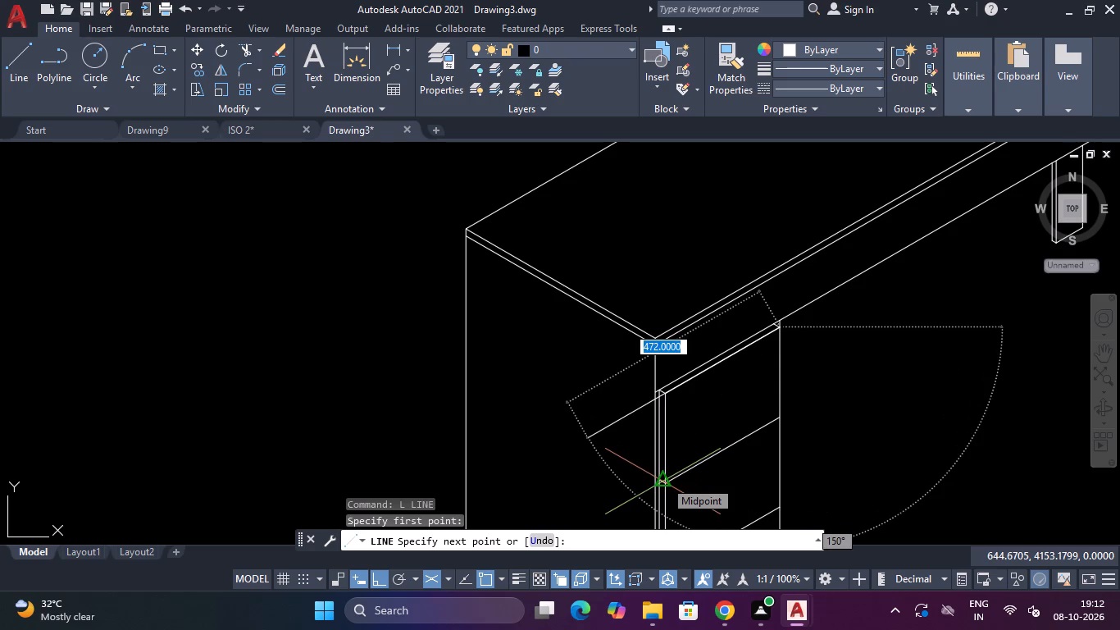
scroll(664, 480, "up", 2)
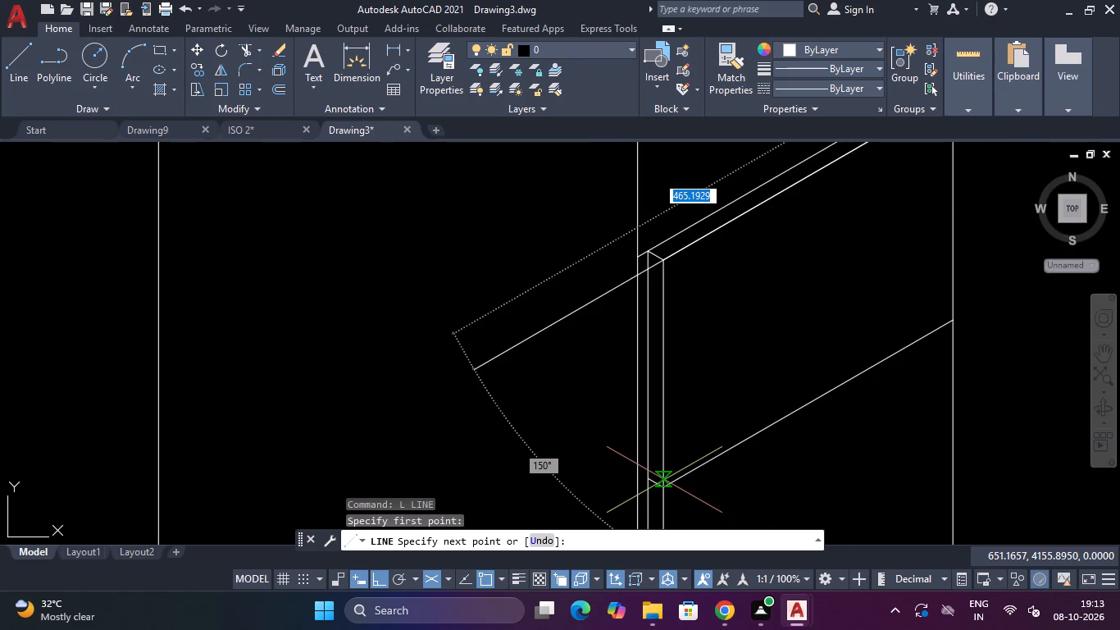
left_click(664, 486)
Continue the line diagonally across the middle drawer front, from its upper-left to its lower-right corner.
scroll(746, 508, "down", 5)
scroll(774, 503, "up", 3)
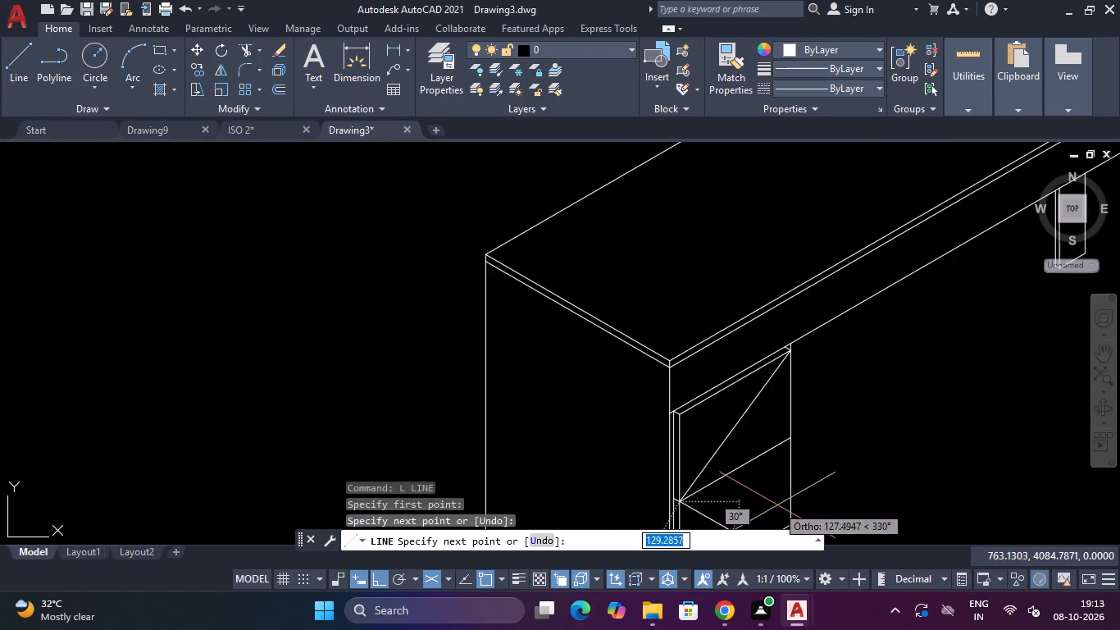
scroll(781, 508, "down", 4)
scroll(783, 509, "up", 5)
scroll(784, 500, "down", 9)
scroll(781, 461, "up", 7)
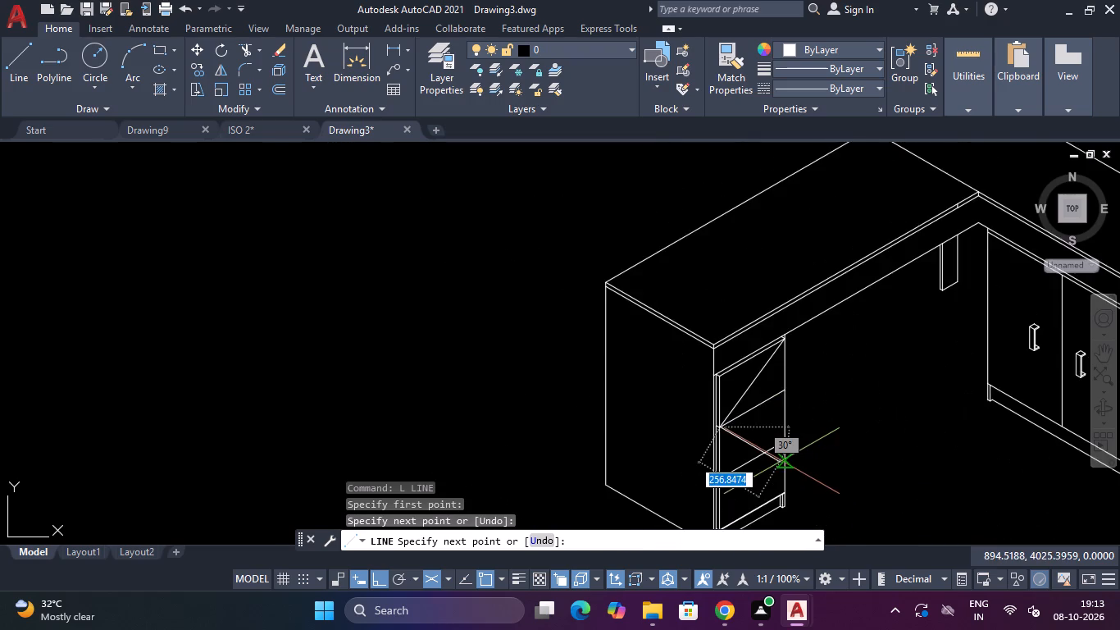
scroll(781, 461, "up", 3)
scroll(776, 463, "down", 2)
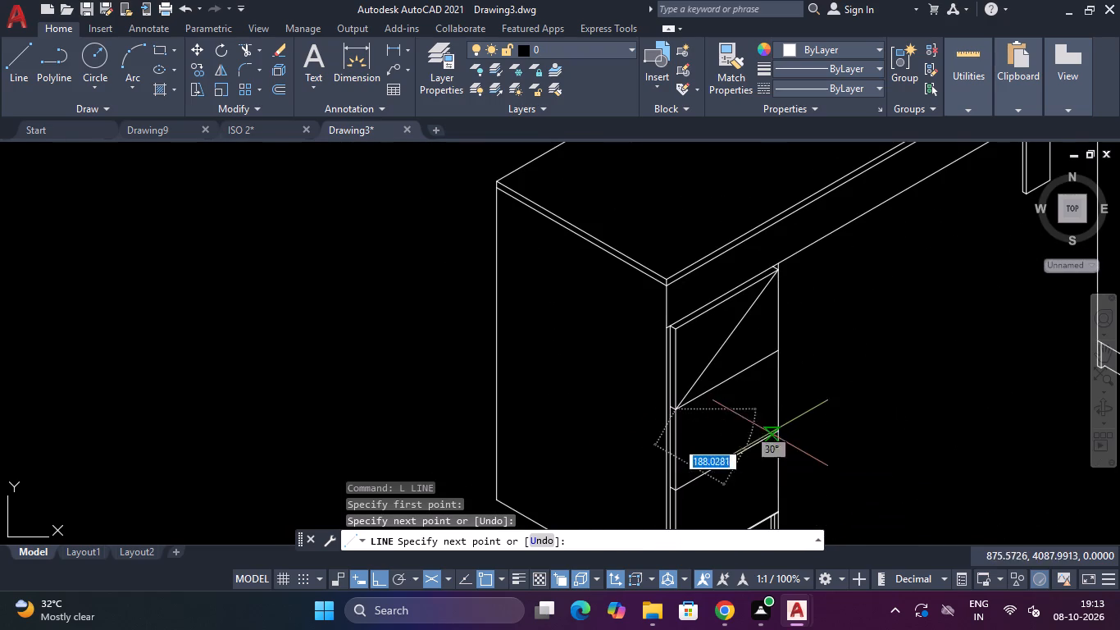
scroll(770, 429, "up", 4)
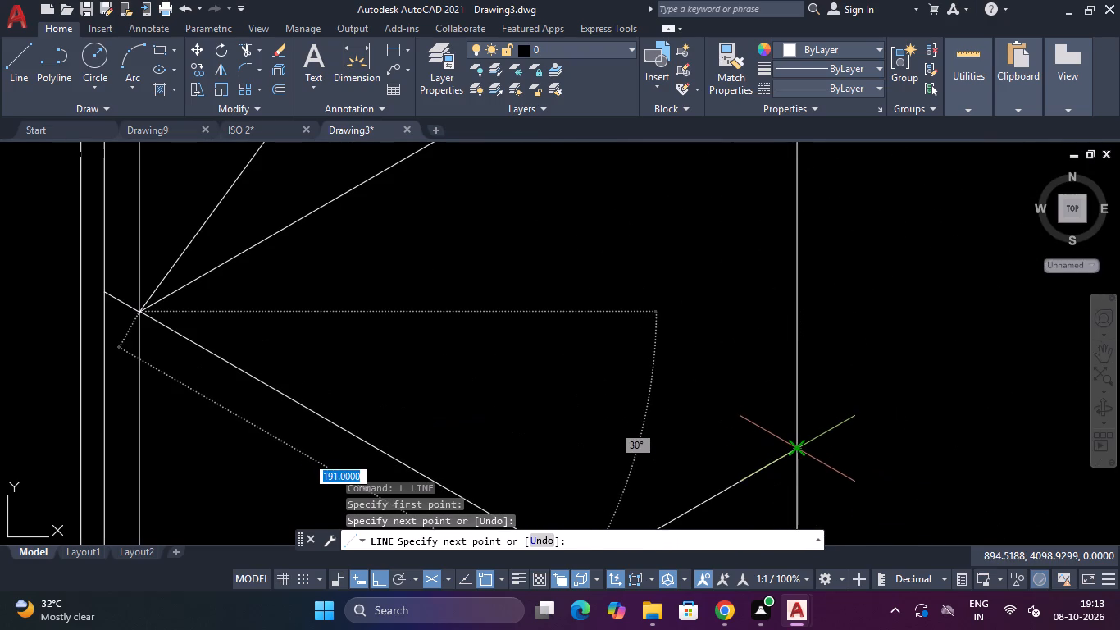
left_click(799, 445)
Continue the line diagonally across the bottom drawer front, from its upper-right to its lower-left corner, and end it.
scroll(799, 446, "down", 6)
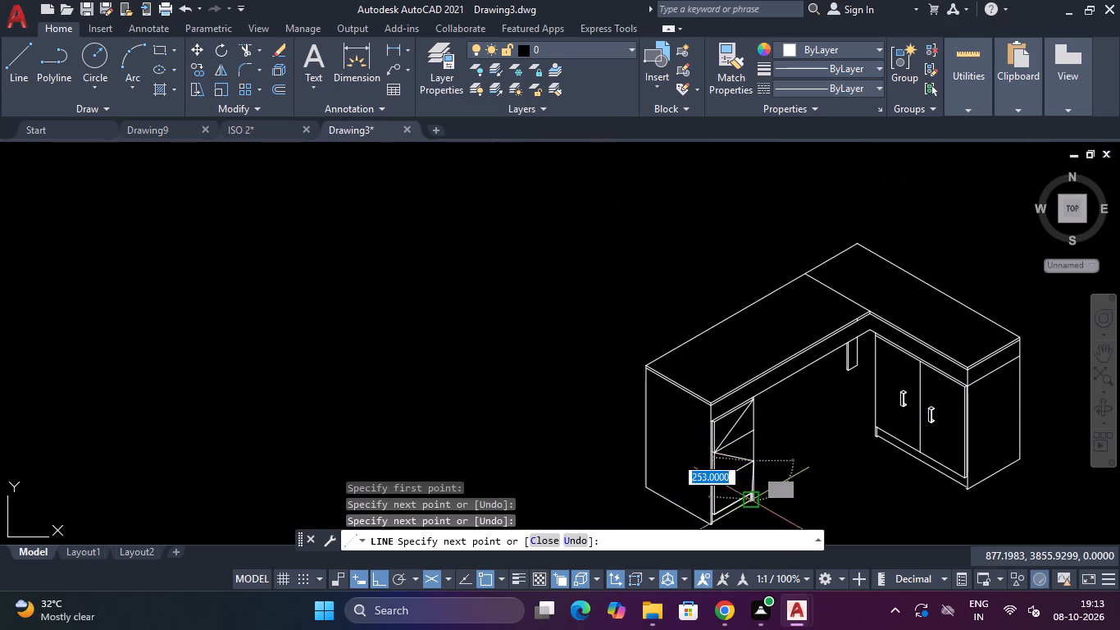
scroll(716, 518, "up", 7)
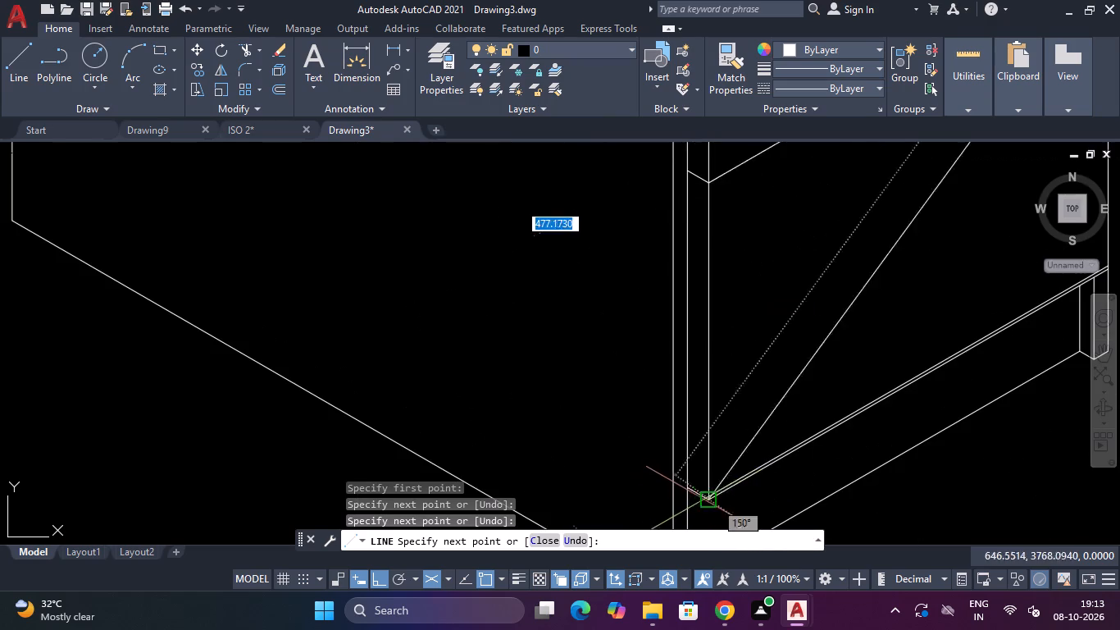
scroll(715, 491, "up", 4)
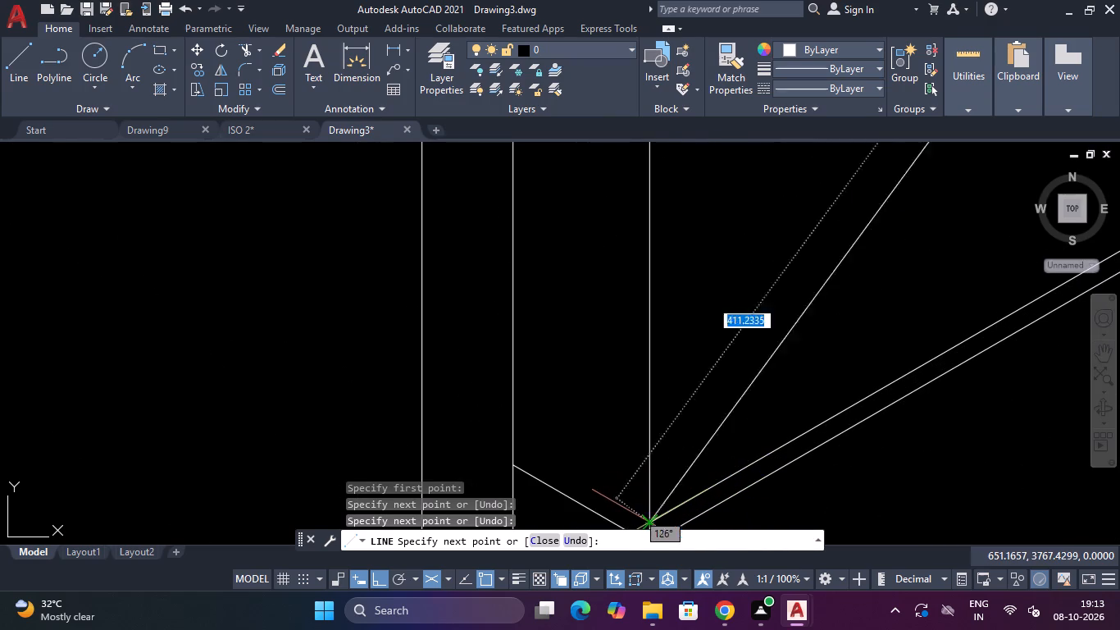
left_click(647, 519)
scroll(647, 519, "down", 3)
scroll(738, 395, "down", 4)
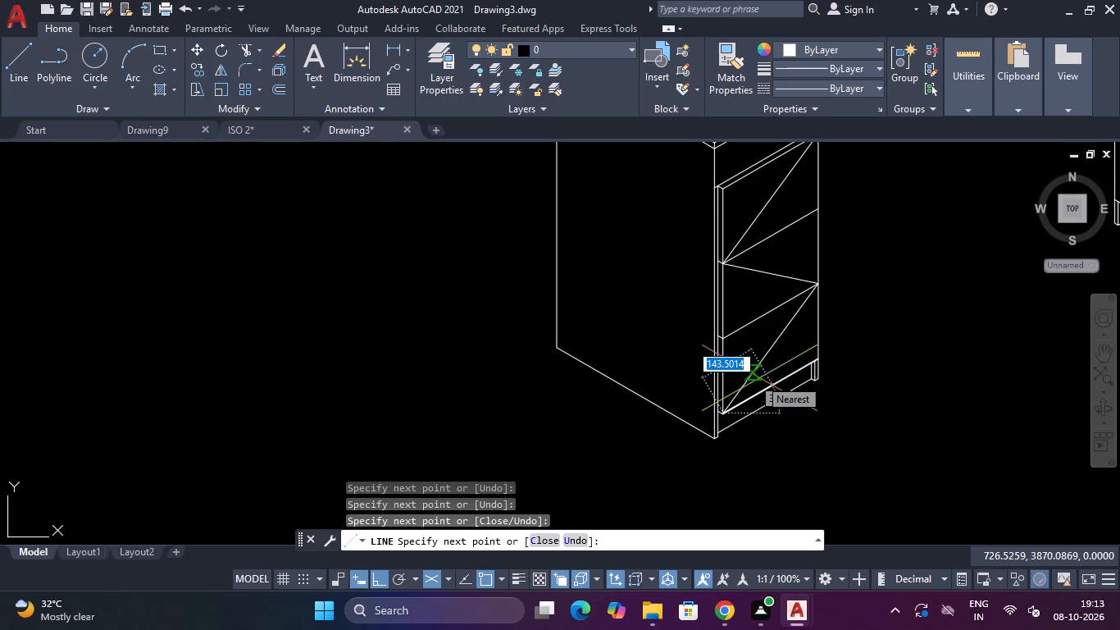
key("Escape")
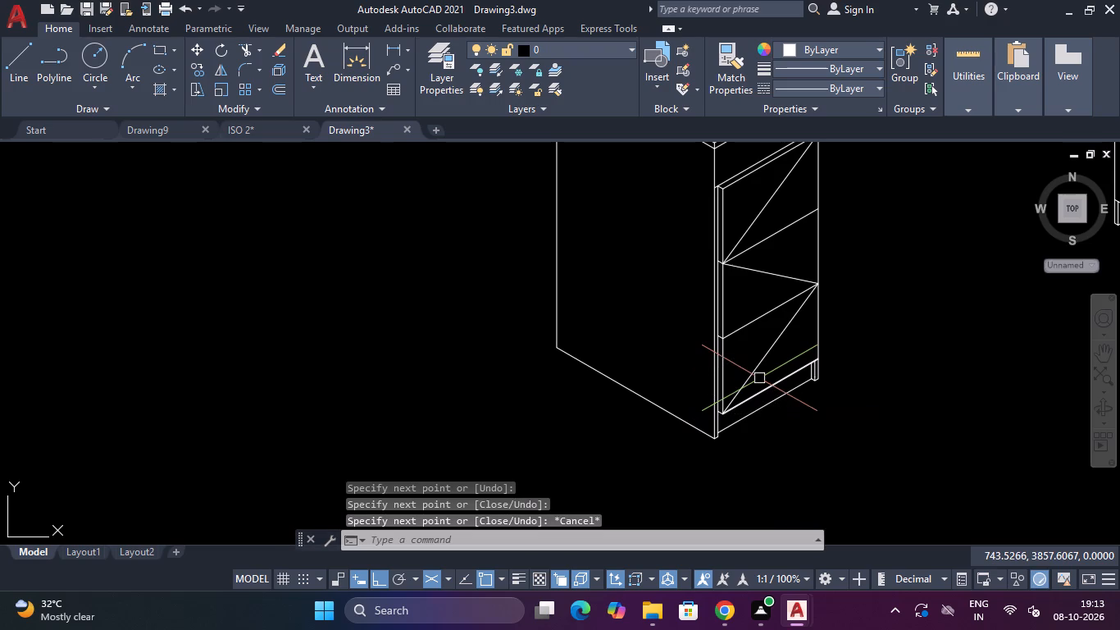
Draw a second diagonal line across the bottom drawer front, from its lower-right to its upper-left corner.
key("space")
left_click(817, 356)
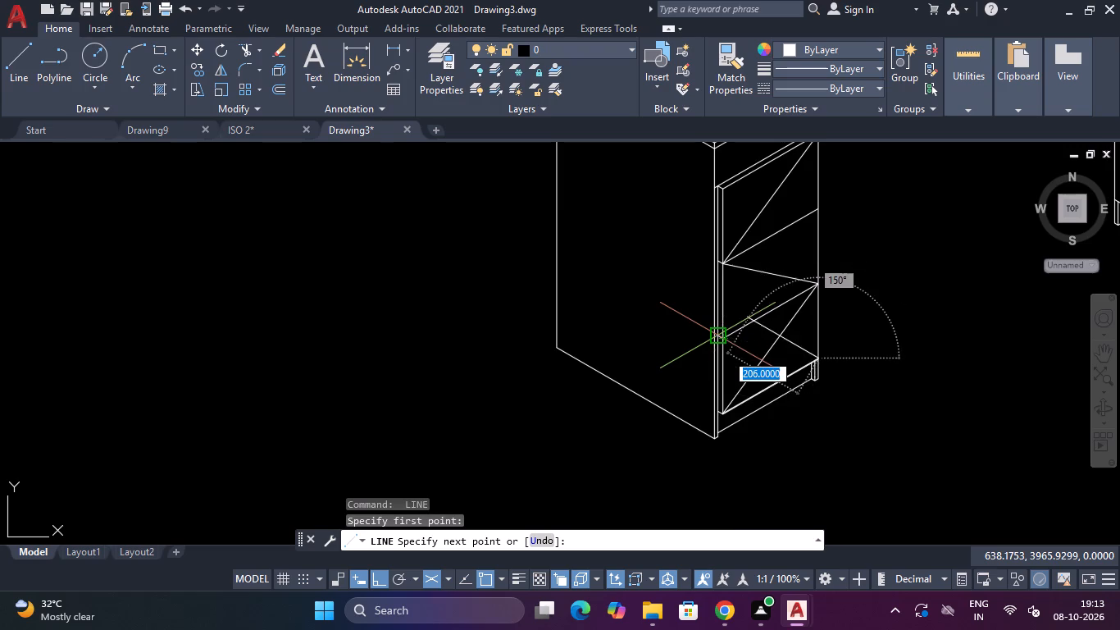
scroll(715, 343, "up", 3)
left_click(731, 325)
Continue the line diagonally across the middle drawer front, from its lower-left to its upper-right corner.
scroll(734, 304, "down", 3)
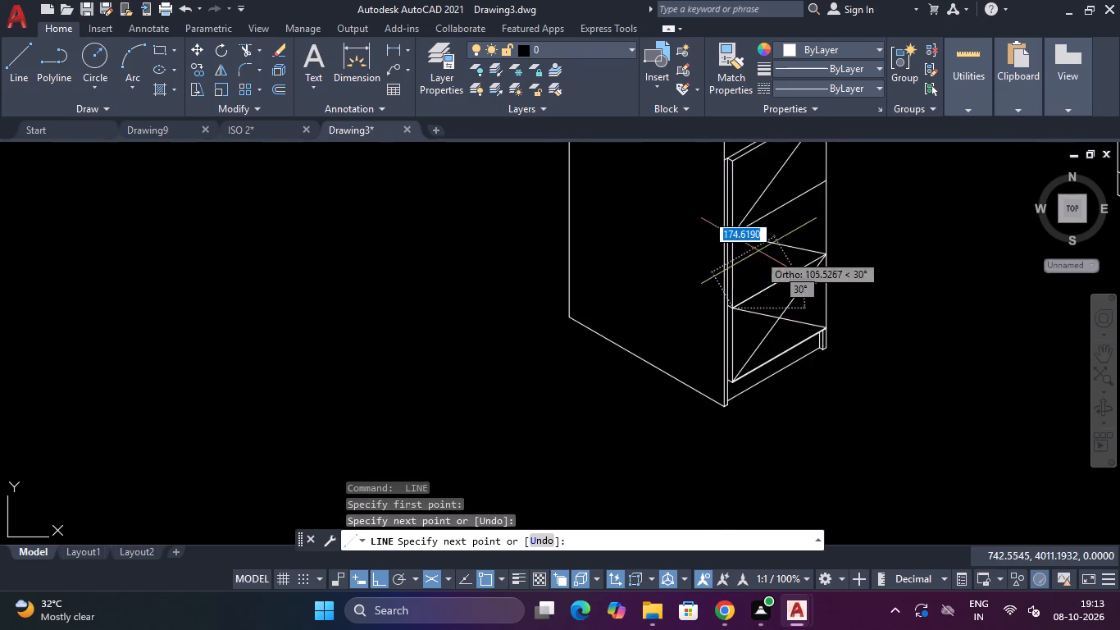
scroll(763, 240, "down", 1)
scroll(777, 223, "up", 4)
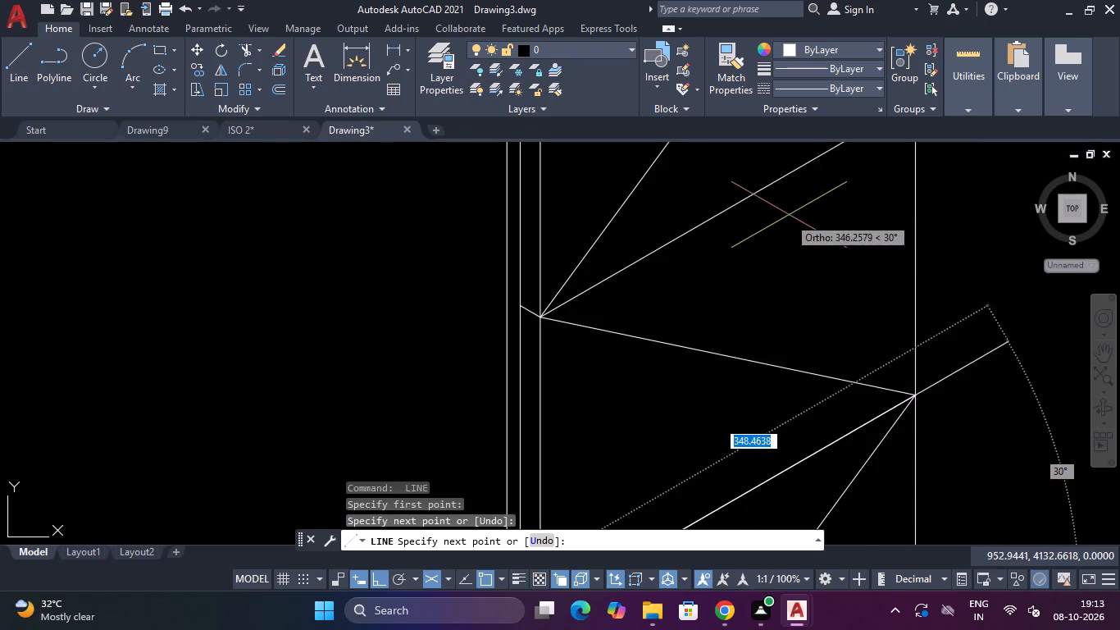
scroll(796, 208, "down", 3)
left_click(826, 185)
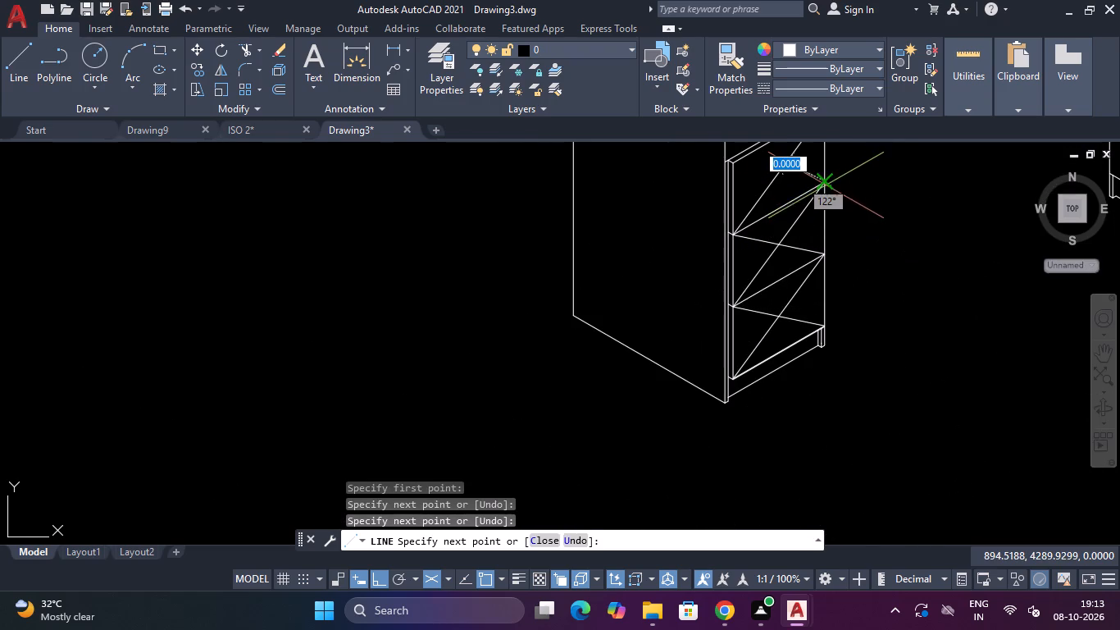
Continue the line diagonally across the top drawer front, from its lower-right to its upper-left corner, and end it.
scroll(814, 184, "down", 2)
scroll(790, 180, "up", 3)
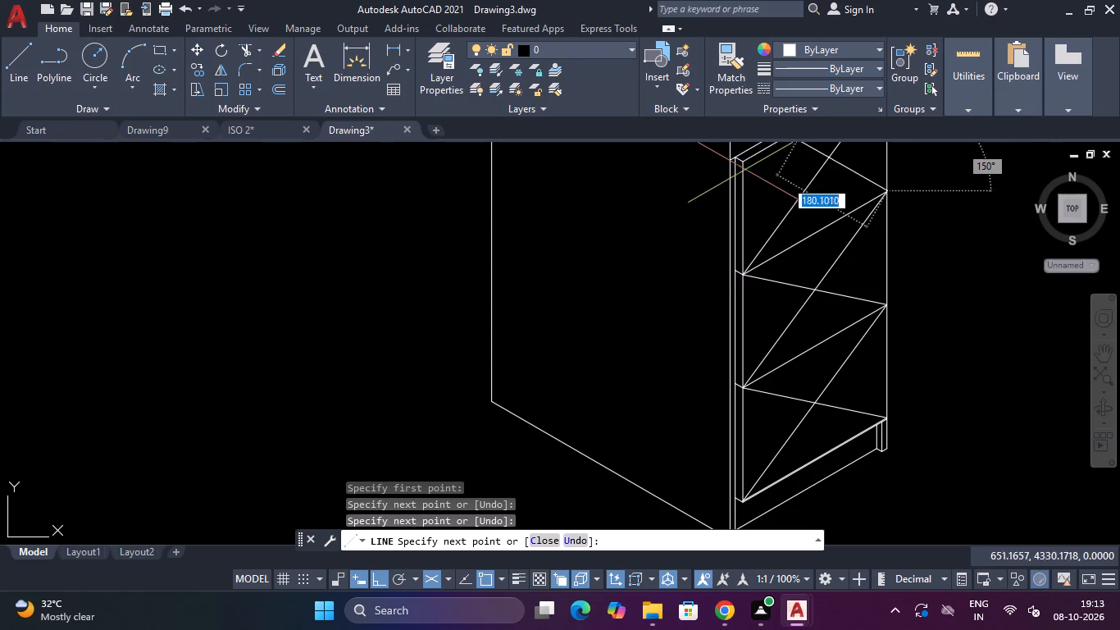
left_click(747, 165)
scroll(747, 165, "down", 3)
key("Escape")
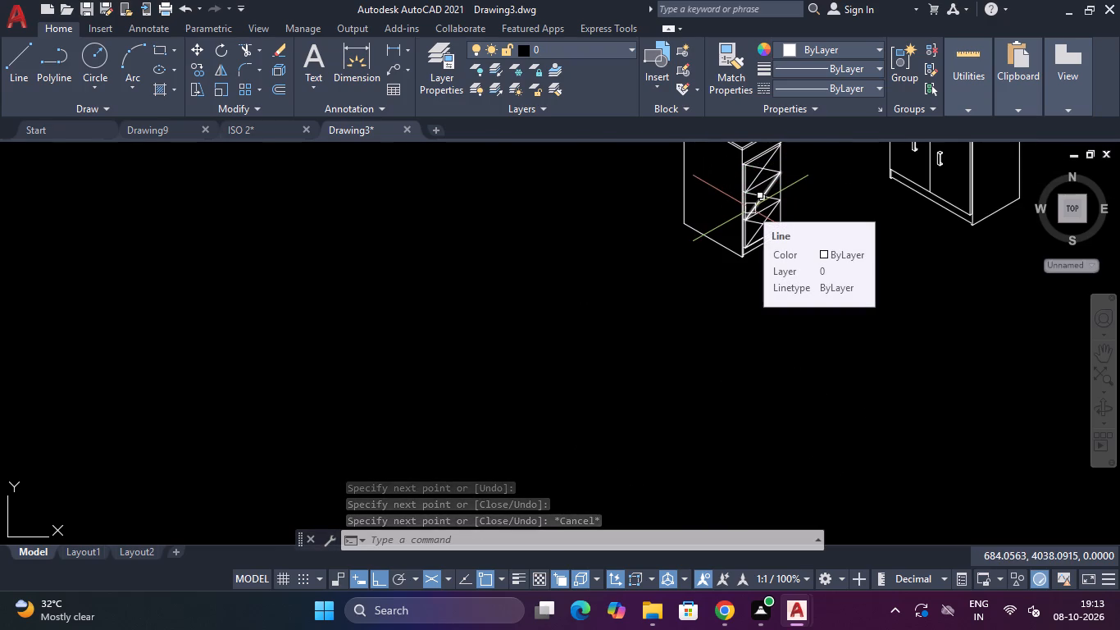
key("Escape")
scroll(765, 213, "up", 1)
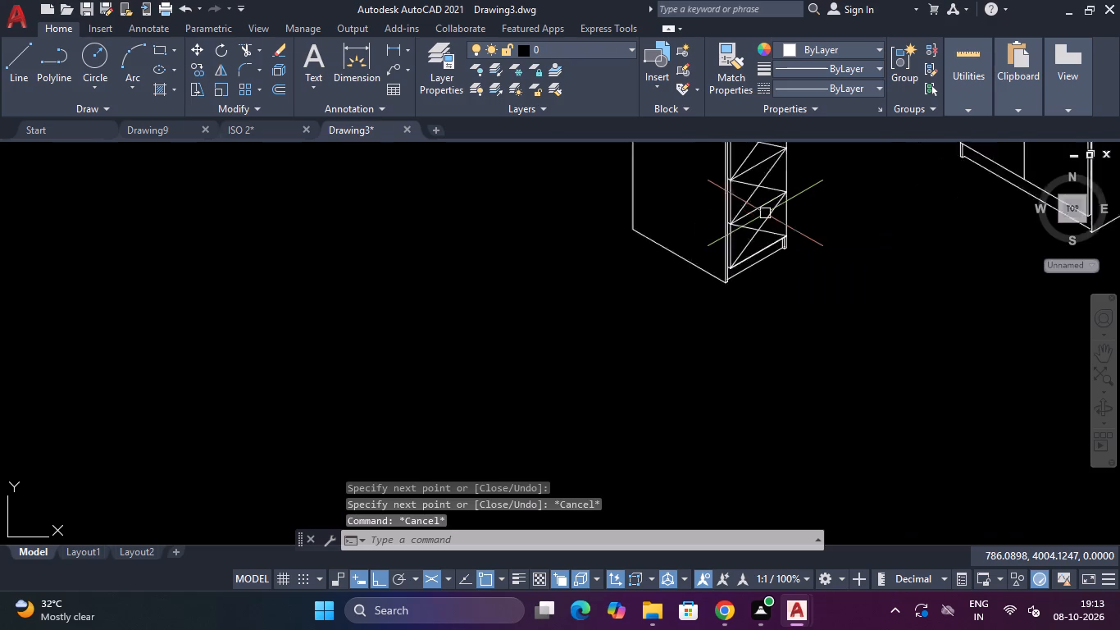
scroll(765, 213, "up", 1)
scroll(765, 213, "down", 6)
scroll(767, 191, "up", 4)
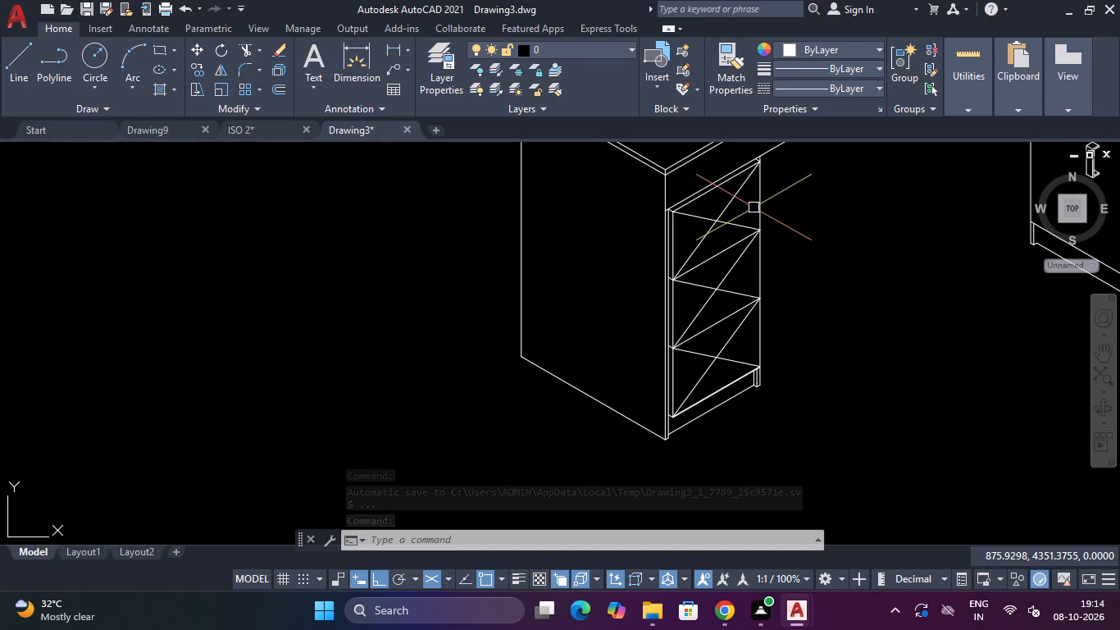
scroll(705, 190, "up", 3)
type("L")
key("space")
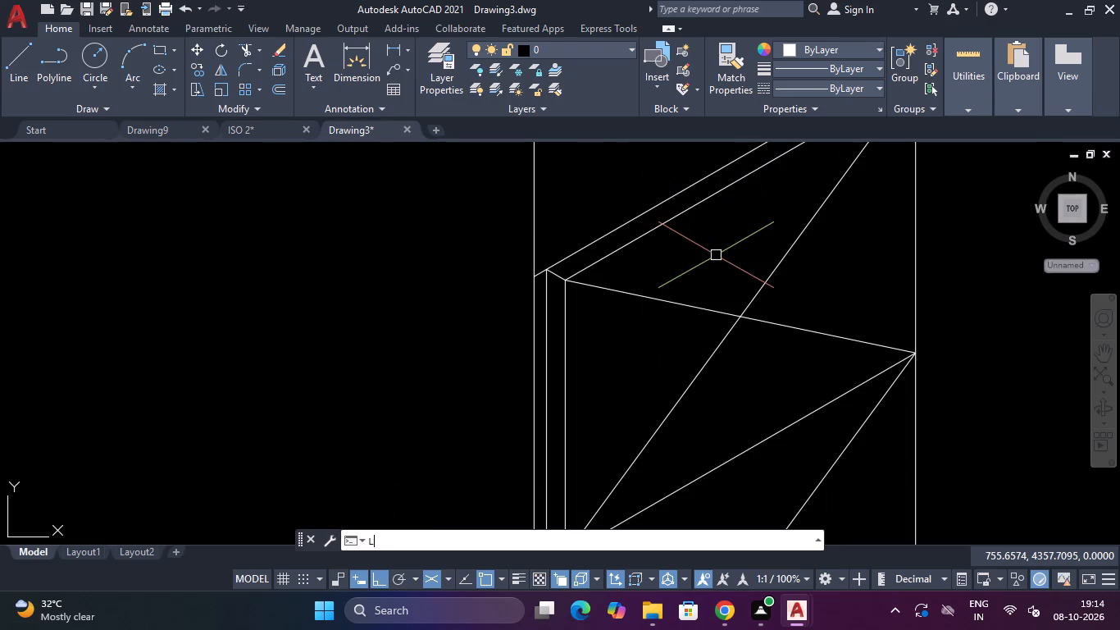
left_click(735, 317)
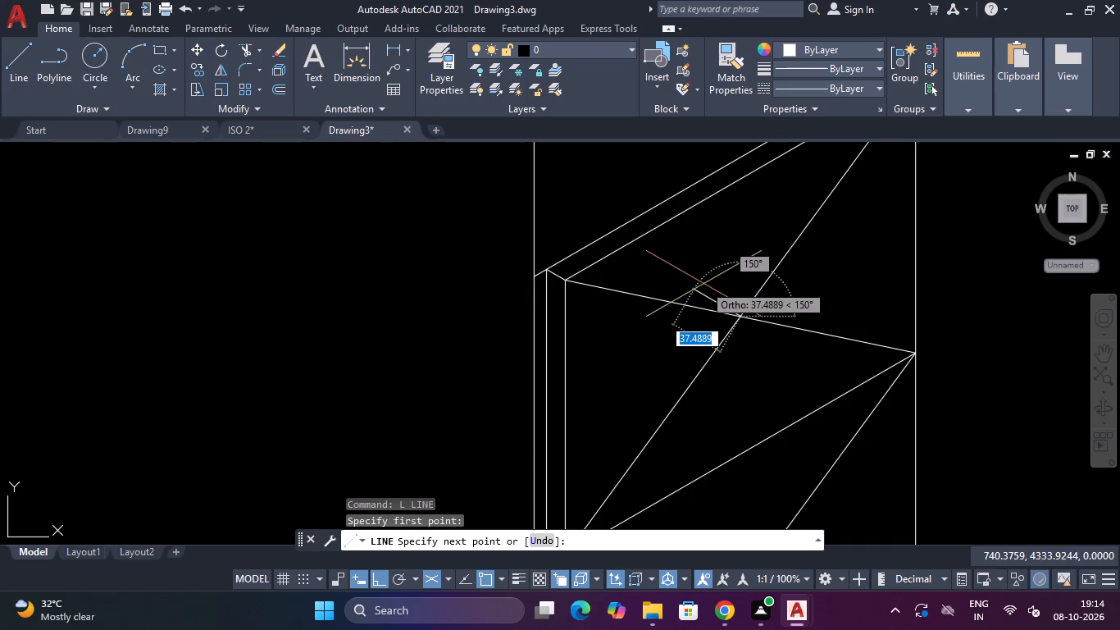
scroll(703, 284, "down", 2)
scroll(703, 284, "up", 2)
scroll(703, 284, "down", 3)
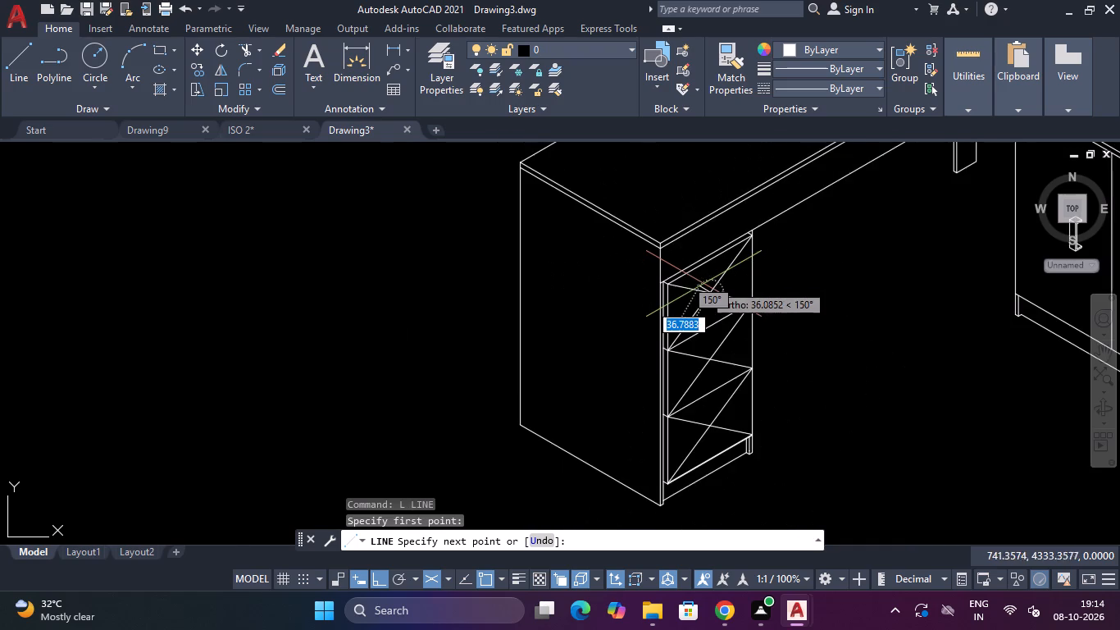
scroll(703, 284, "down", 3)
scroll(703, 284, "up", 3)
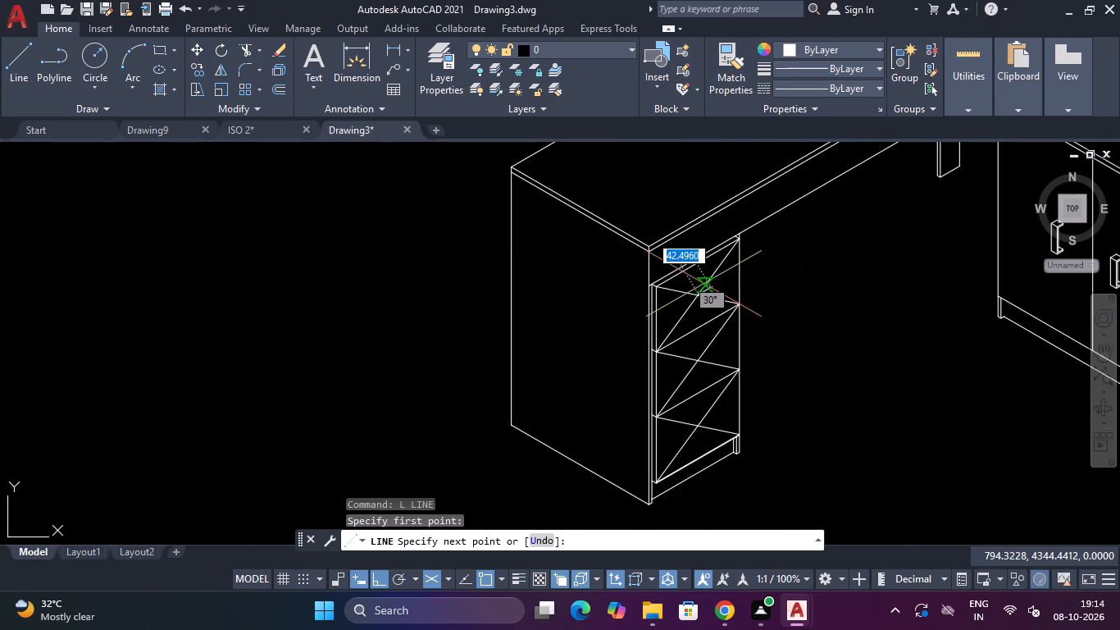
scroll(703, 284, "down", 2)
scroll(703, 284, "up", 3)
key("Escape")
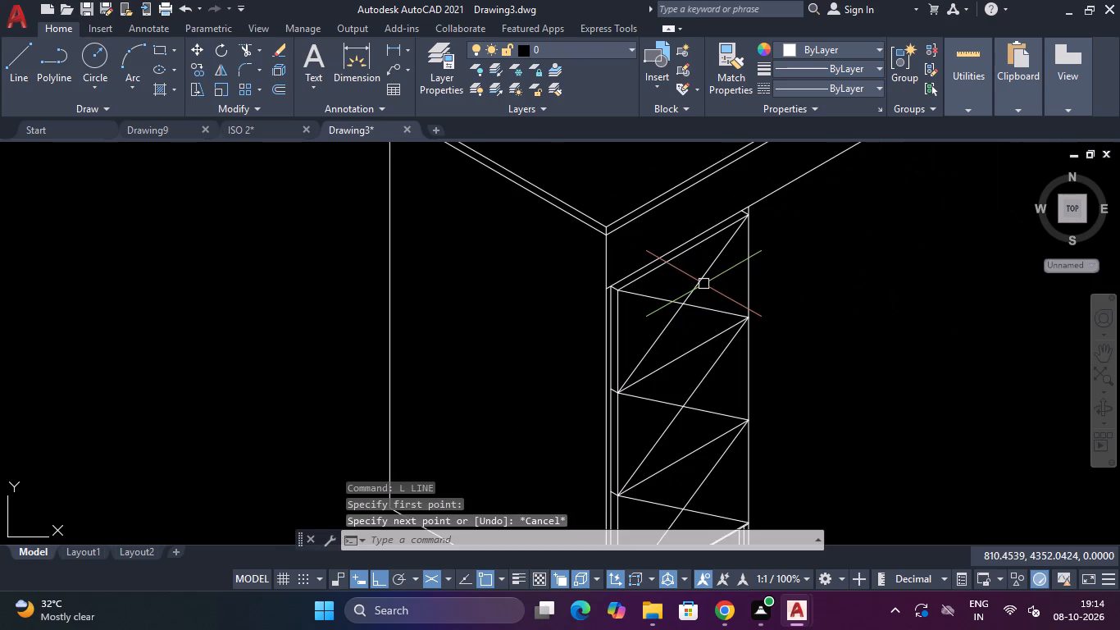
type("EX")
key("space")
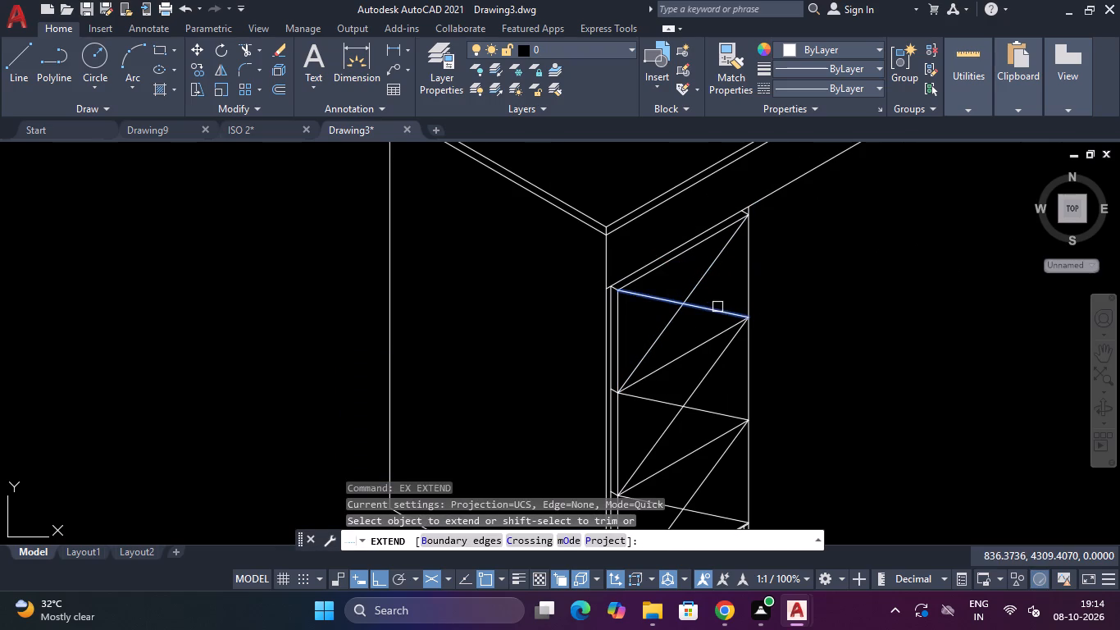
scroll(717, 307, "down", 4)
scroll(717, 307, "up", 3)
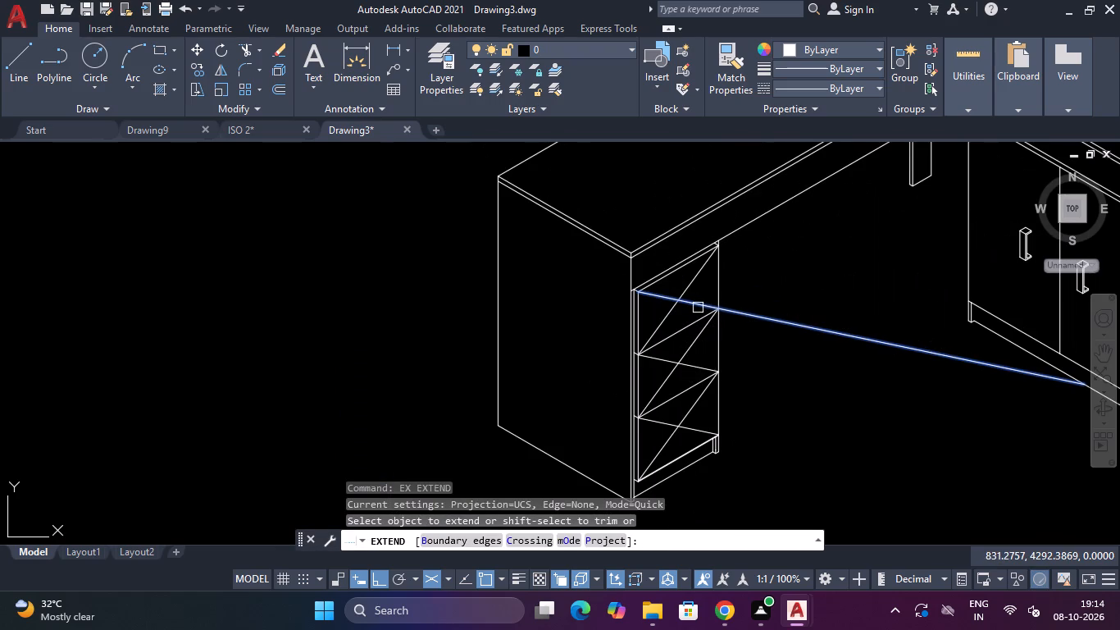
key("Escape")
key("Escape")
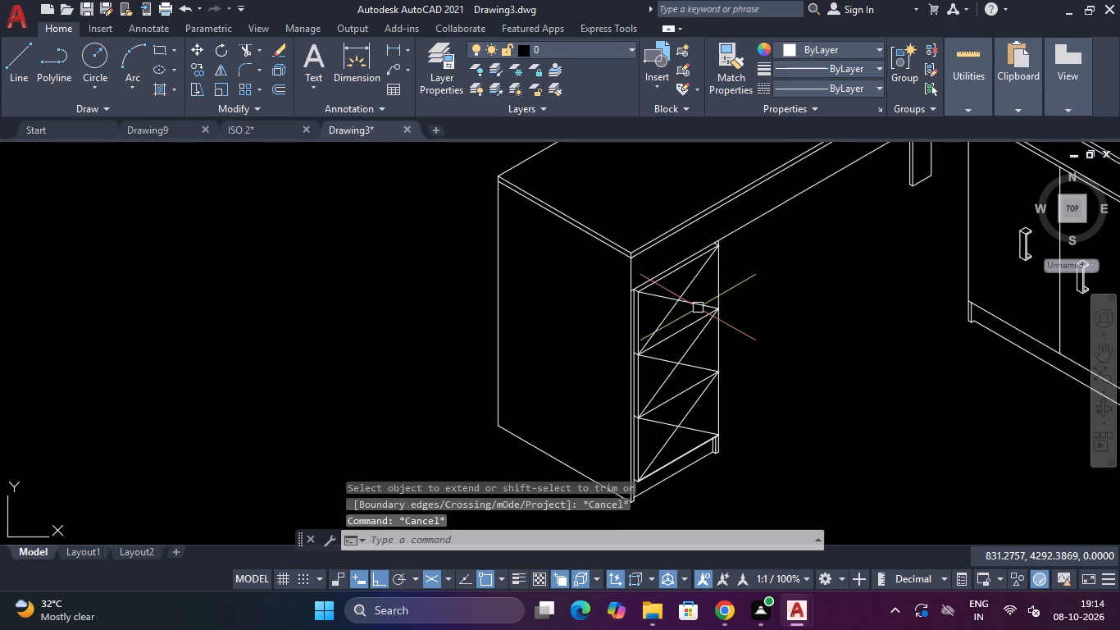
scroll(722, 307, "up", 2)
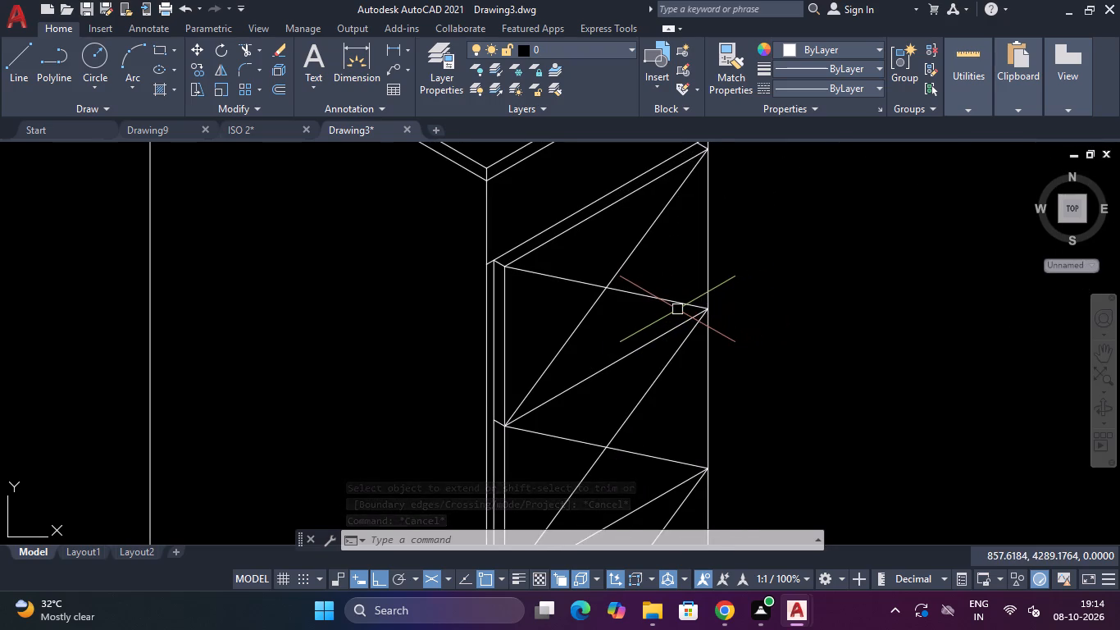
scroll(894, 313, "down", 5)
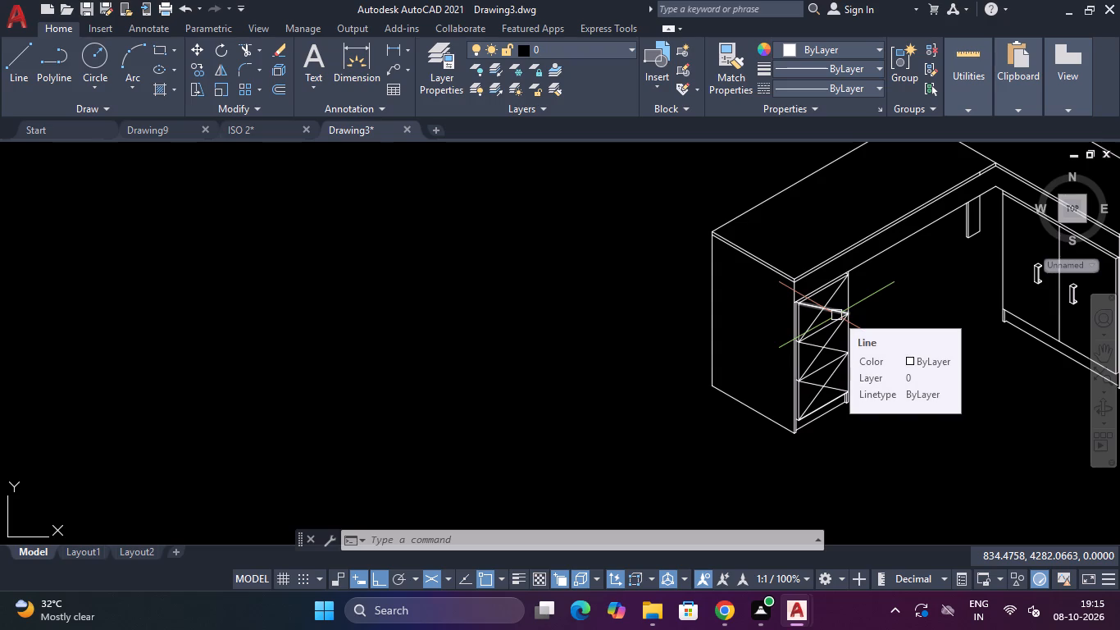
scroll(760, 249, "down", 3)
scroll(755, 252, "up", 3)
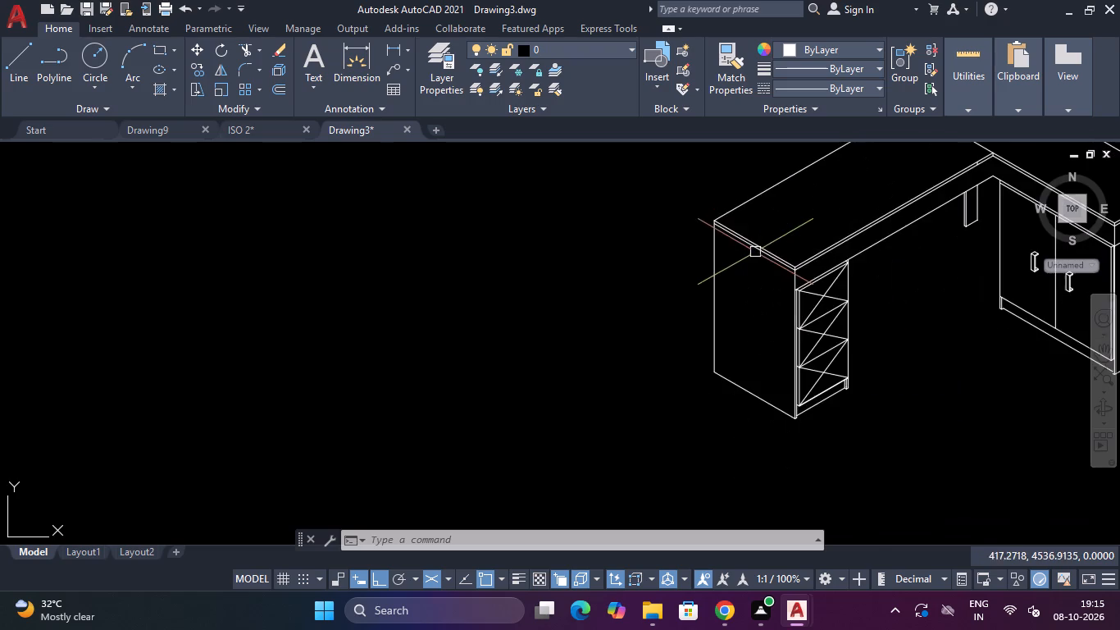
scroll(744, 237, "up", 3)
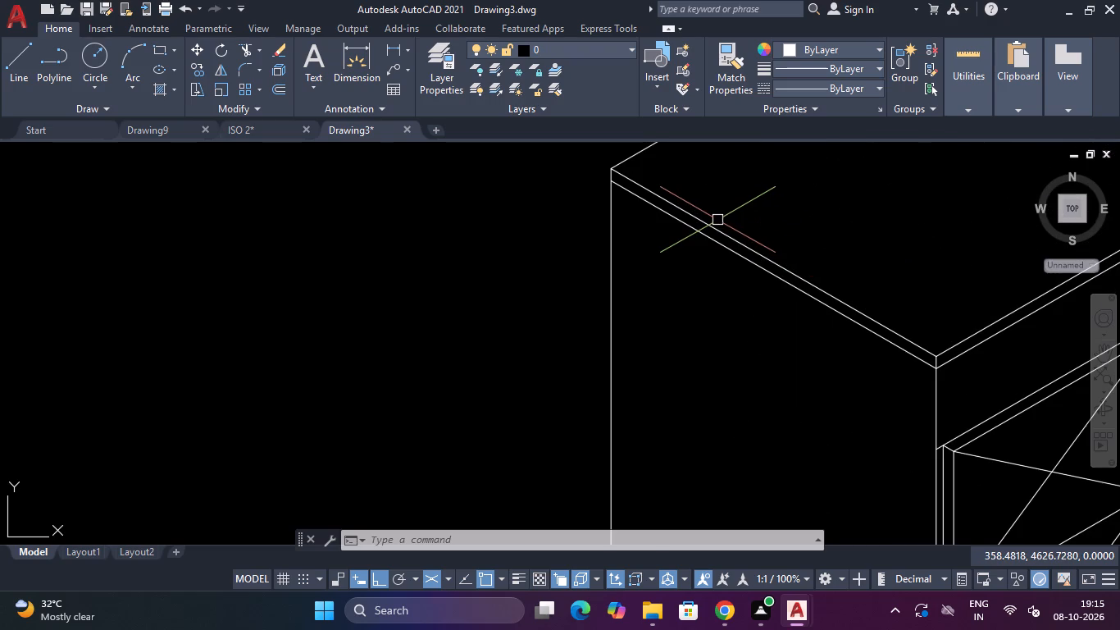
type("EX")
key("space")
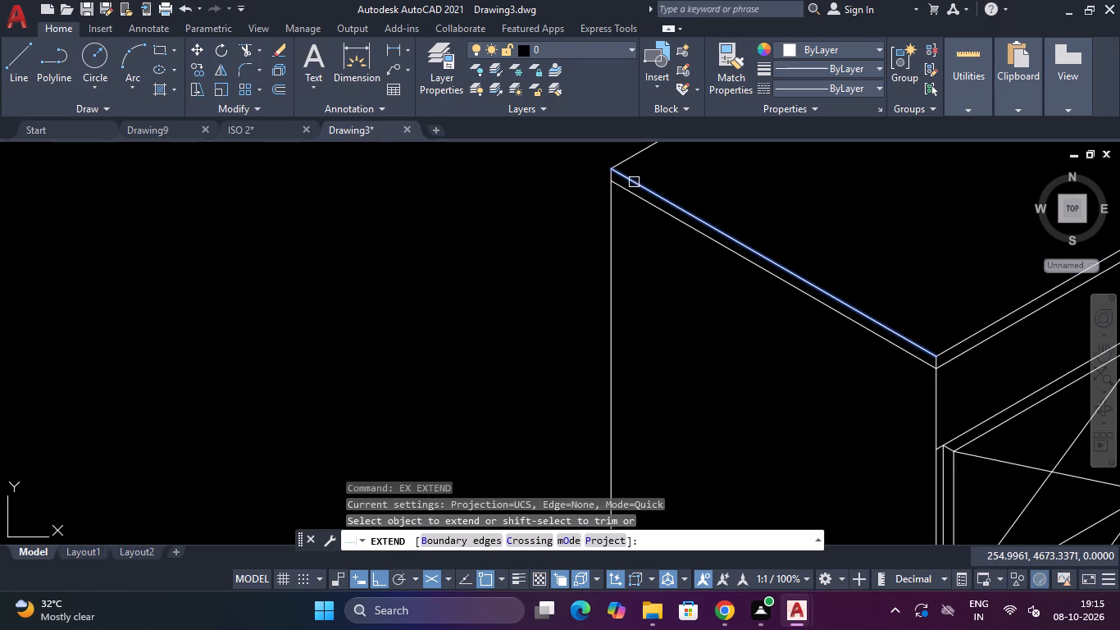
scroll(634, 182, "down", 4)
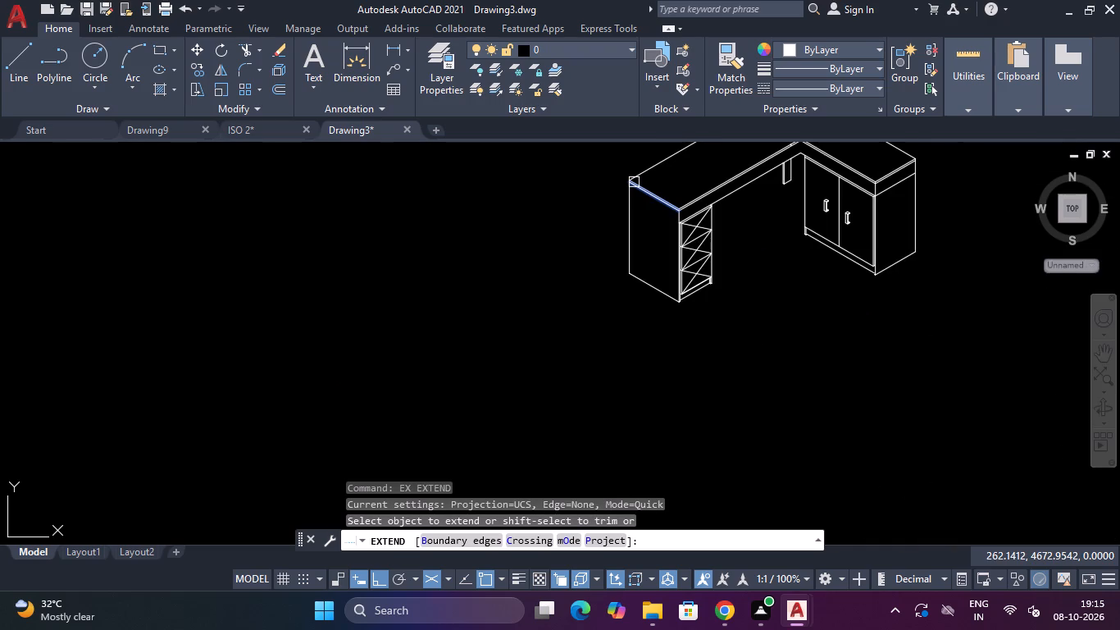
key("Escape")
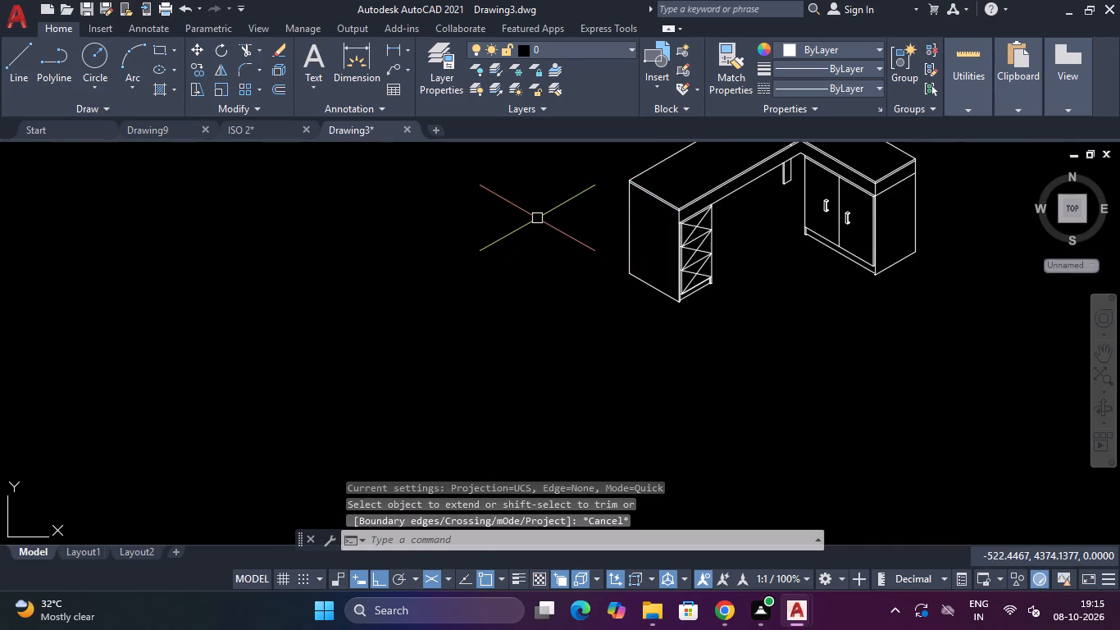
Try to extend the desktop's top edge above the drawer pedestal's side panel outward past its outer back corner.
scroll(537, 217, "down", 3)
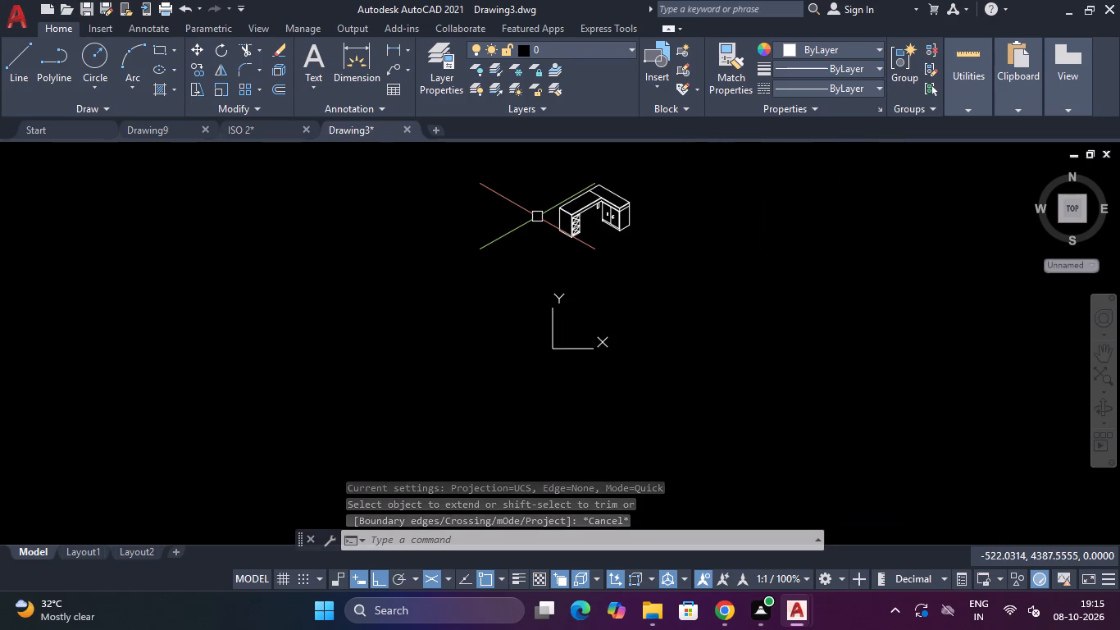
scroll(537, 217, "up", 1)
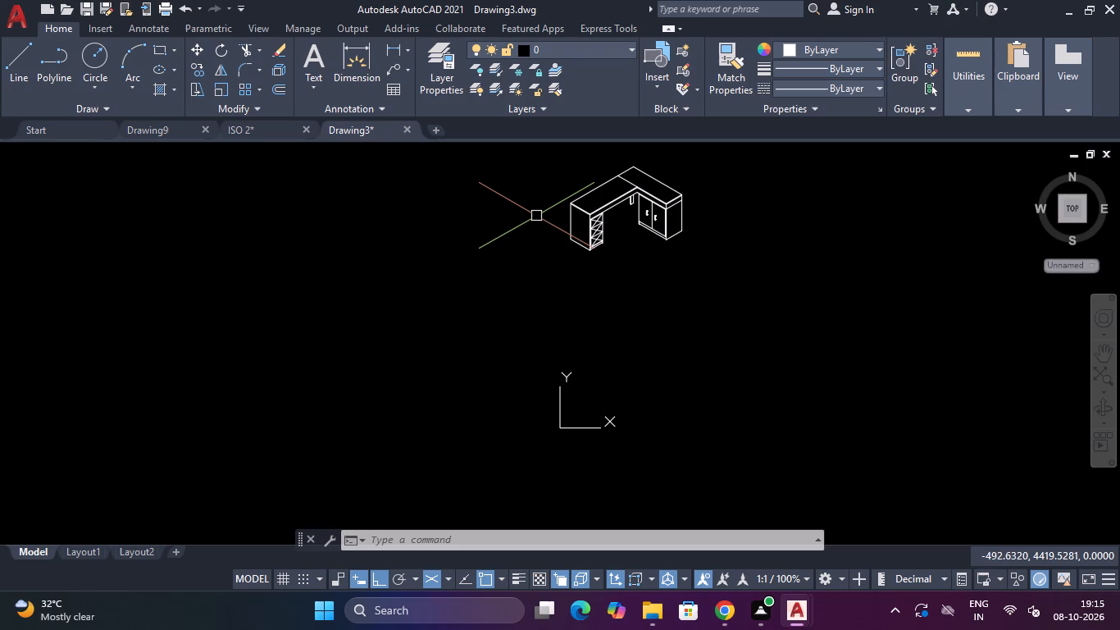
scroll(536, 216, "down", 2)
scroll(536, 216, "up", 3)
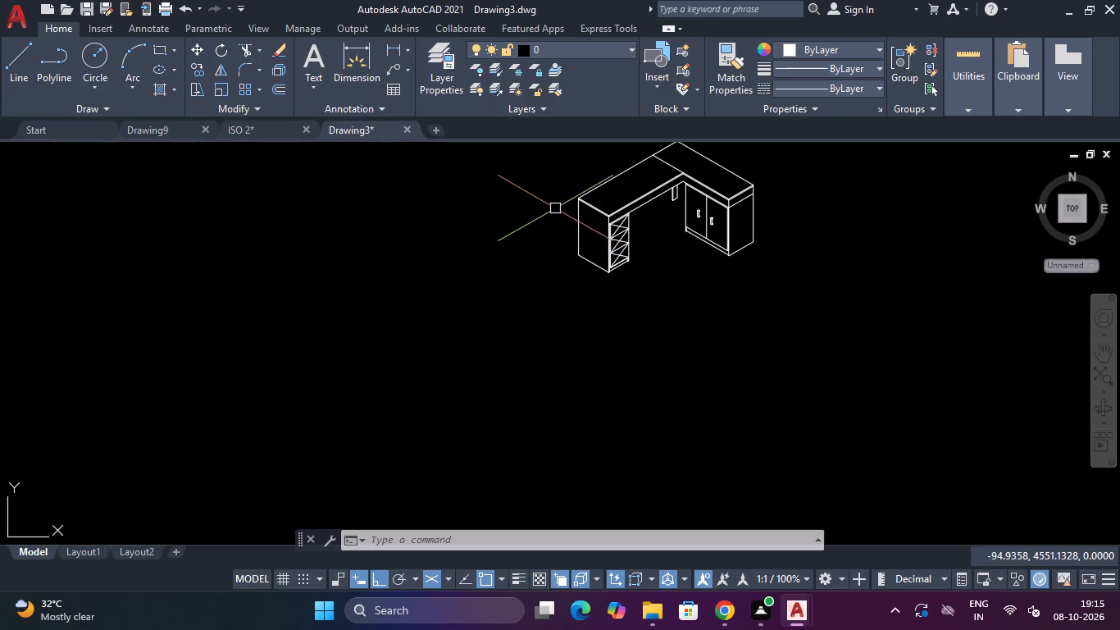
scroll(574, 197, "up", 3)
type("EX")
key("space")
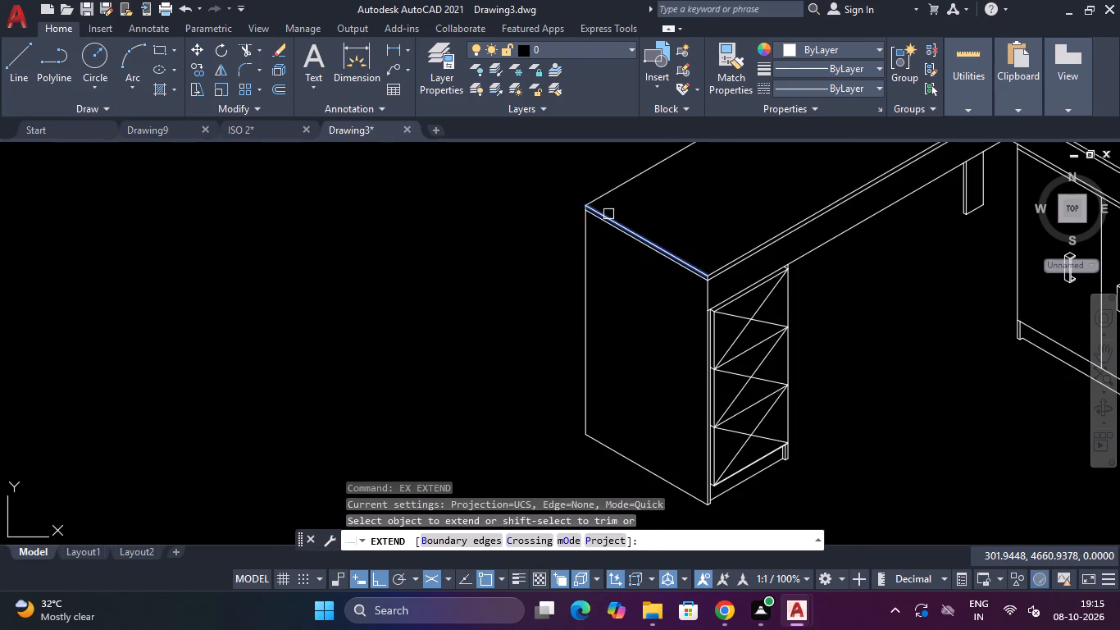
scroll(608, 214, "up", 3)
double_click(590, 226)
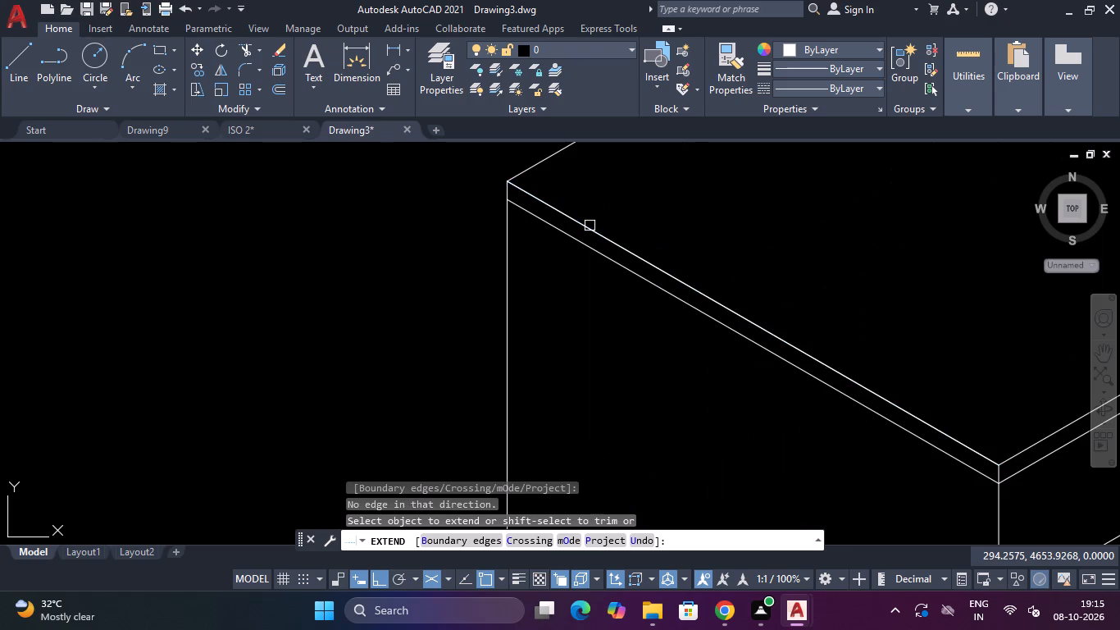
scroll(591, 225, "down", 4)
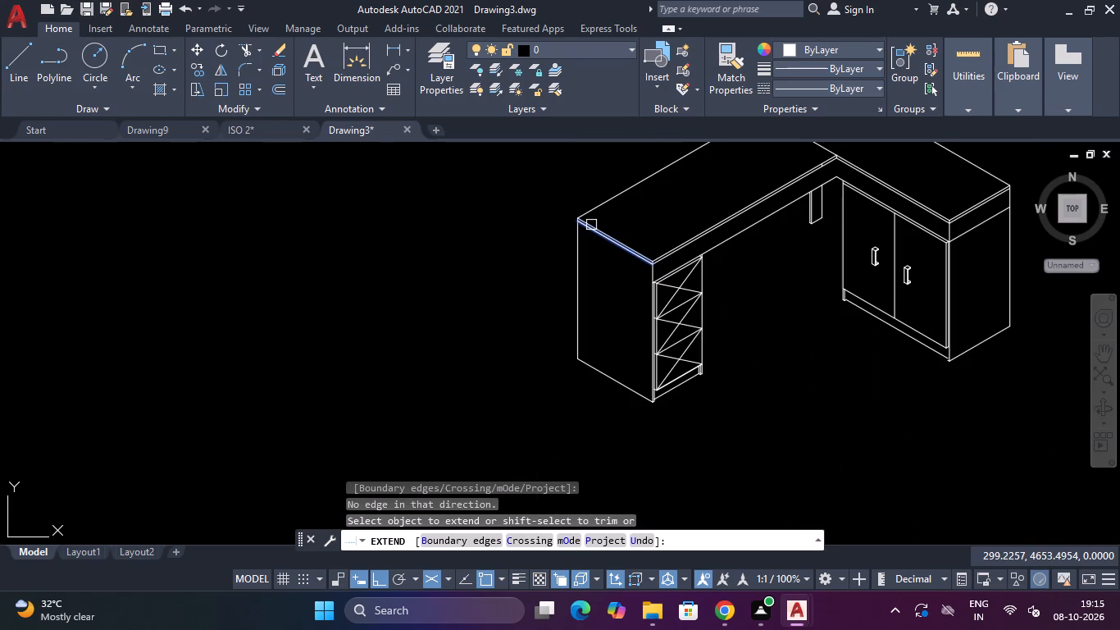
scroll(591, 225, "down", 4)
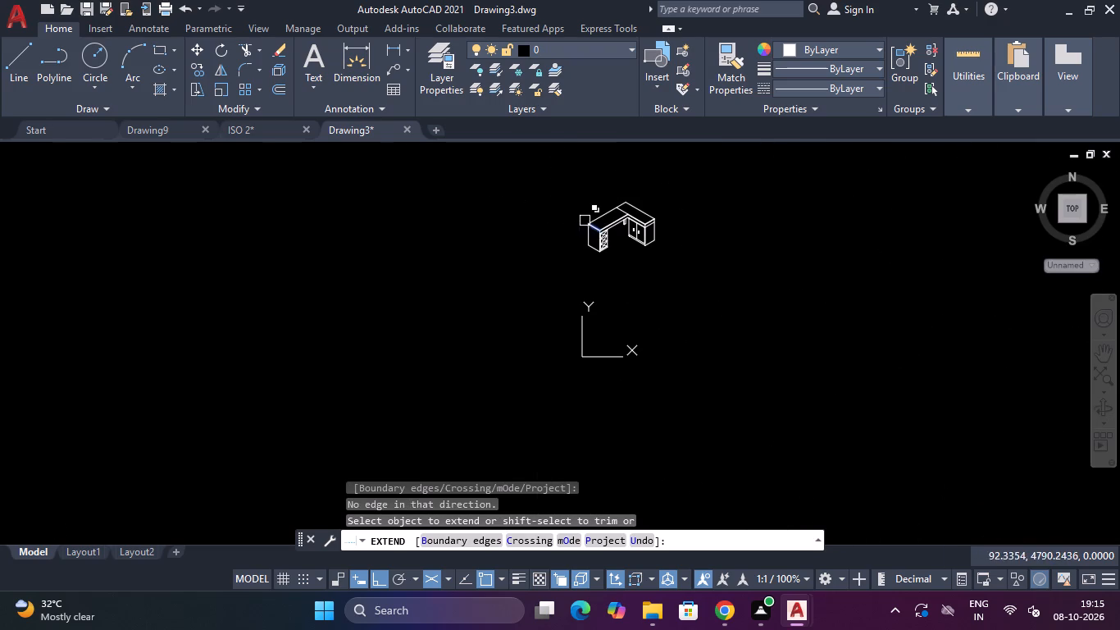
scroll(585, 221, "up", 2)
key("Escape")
Draw a freestanding boundary line beside the pedestal end of the desk, parallel to the desktop's long edge.
type("L")
key("space")
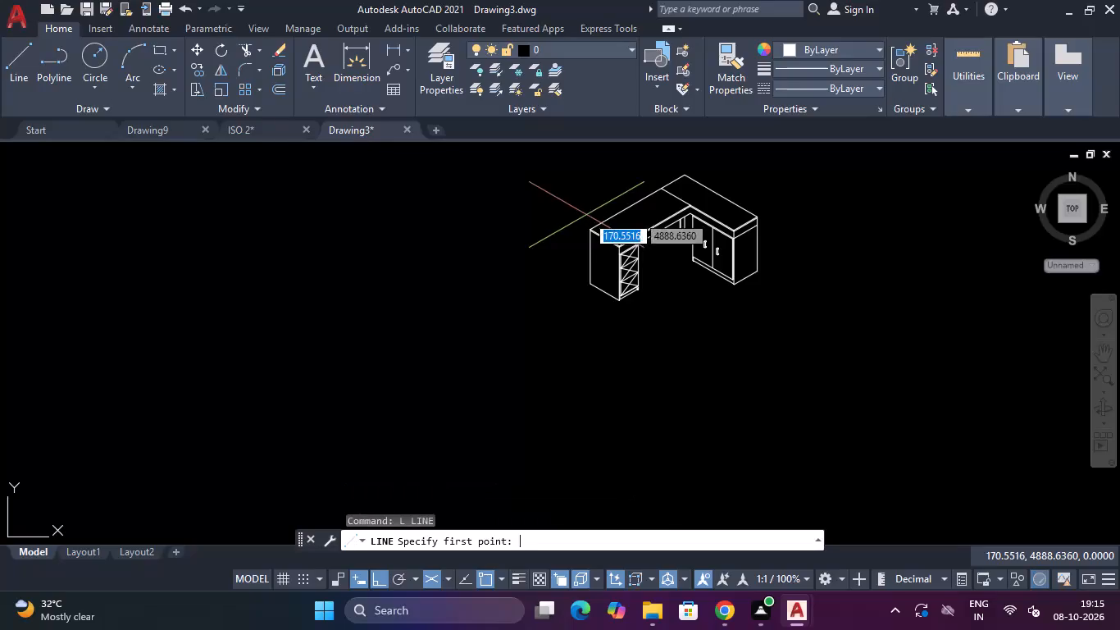
left_click(588, 188)
left_click(550, 251)
key("Escape")
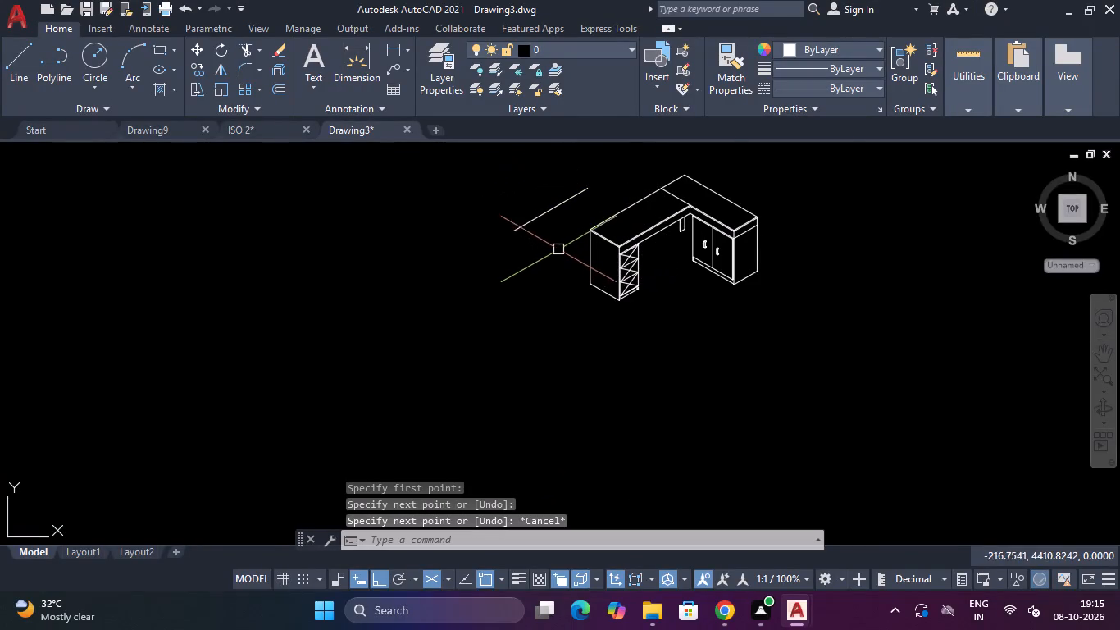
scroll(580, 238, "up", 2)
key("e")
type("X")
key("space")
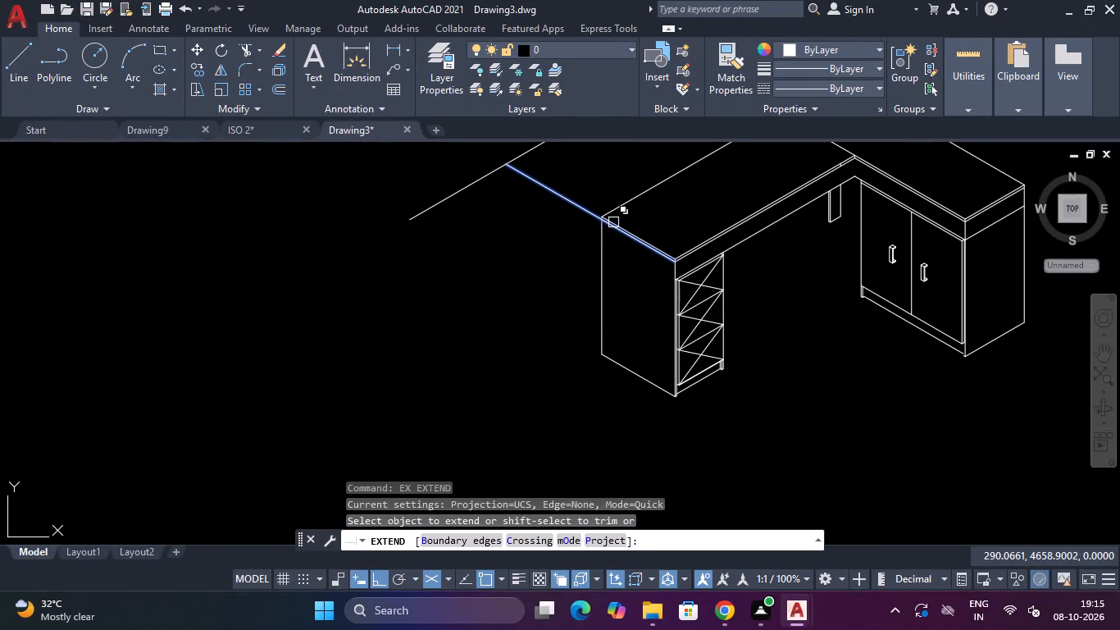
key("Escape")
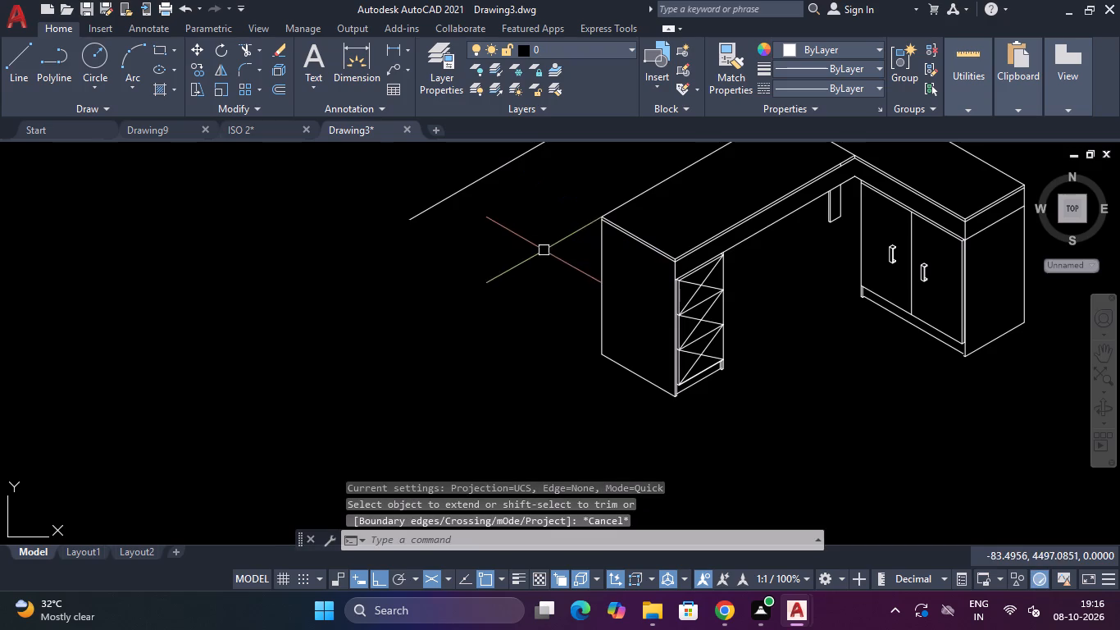
Delete the freestanding boundary line beside the pedestal end of the desk.
middle_click_drag(540, 246, 558, 364)
key("Escape")
left_click_drag(541, 226, 540, 235)
left_click(522, 307)
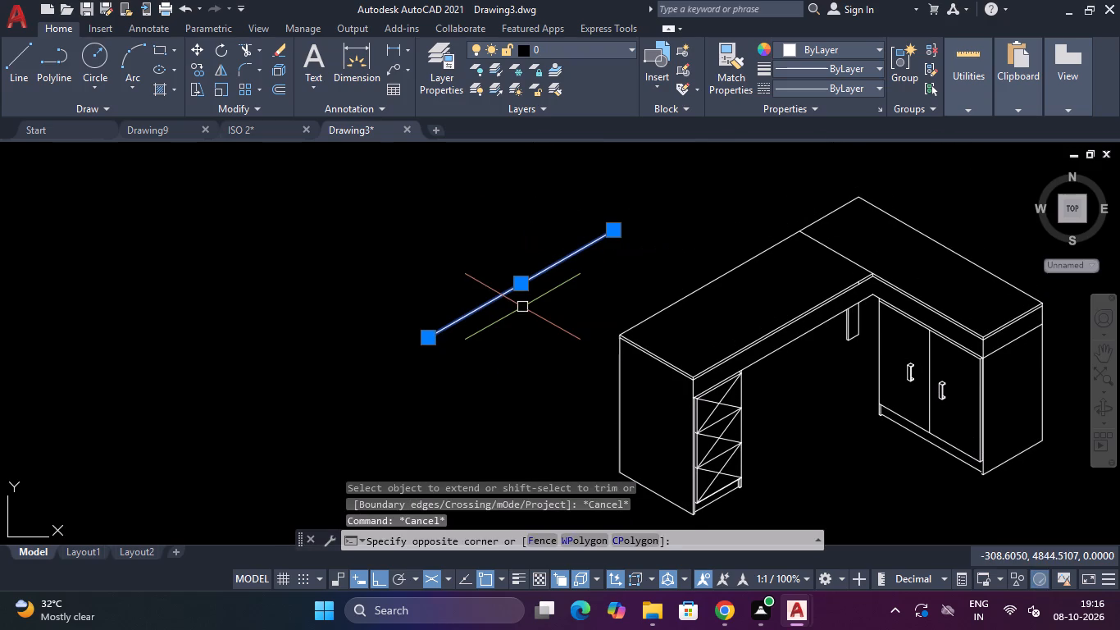
key("Delete")
Start a line at the crossing of the top drawer's diagonals, running 10 backward at 150° and 20 along the drawer front at 30°.
scroll(654, 385, "down", 1)
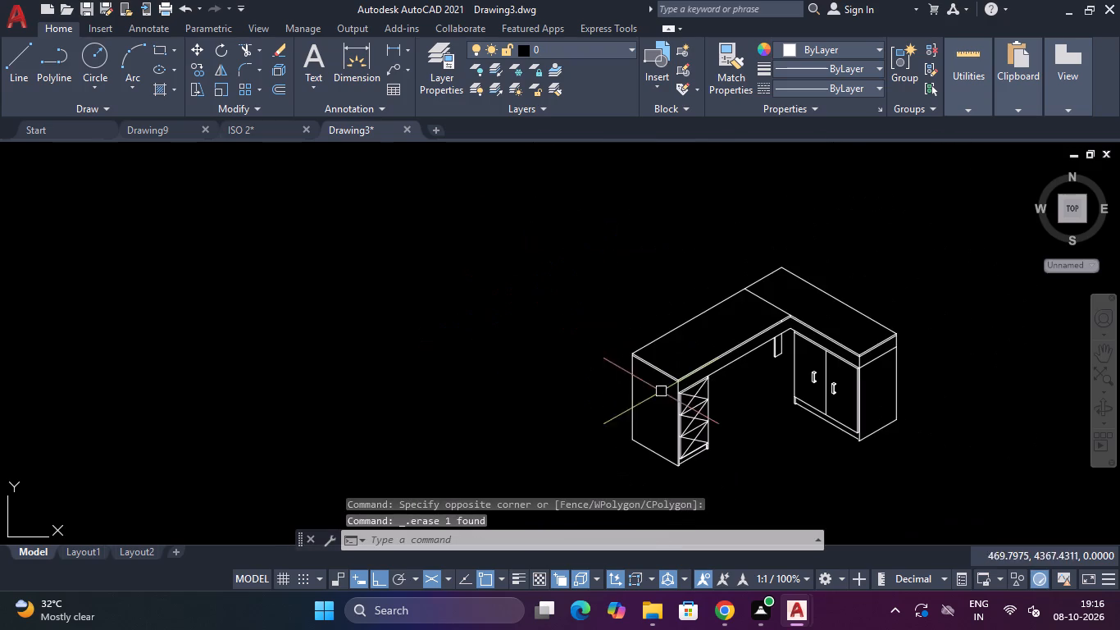
scroll(688, 399, "up", 3)
type("L")
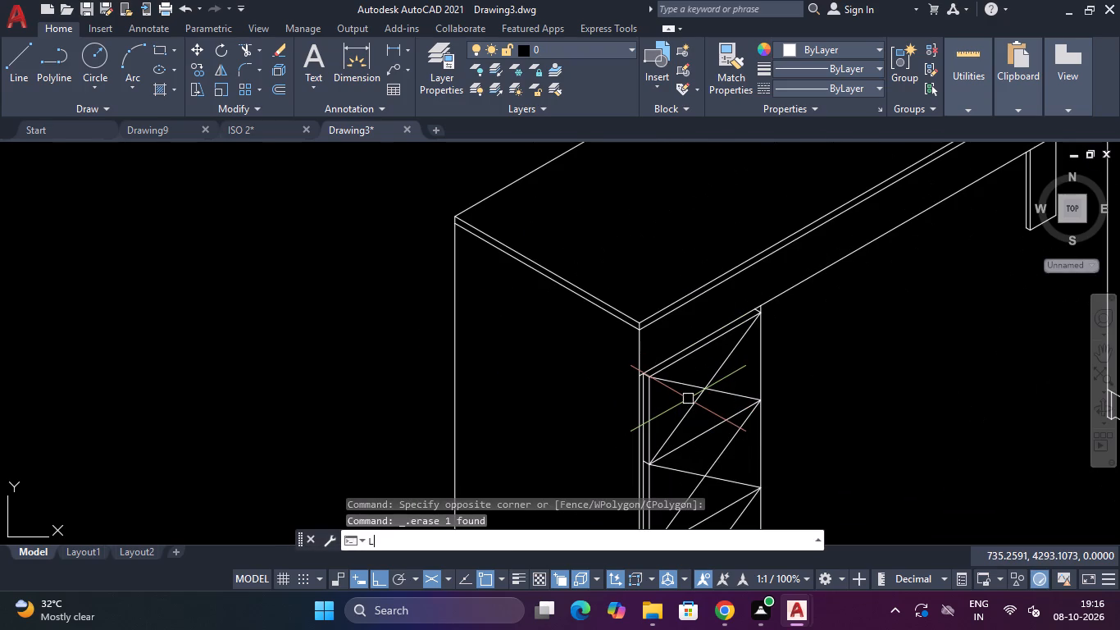
key("space")
scroll(703, 393, "up", 3)
left_click(705, 381)
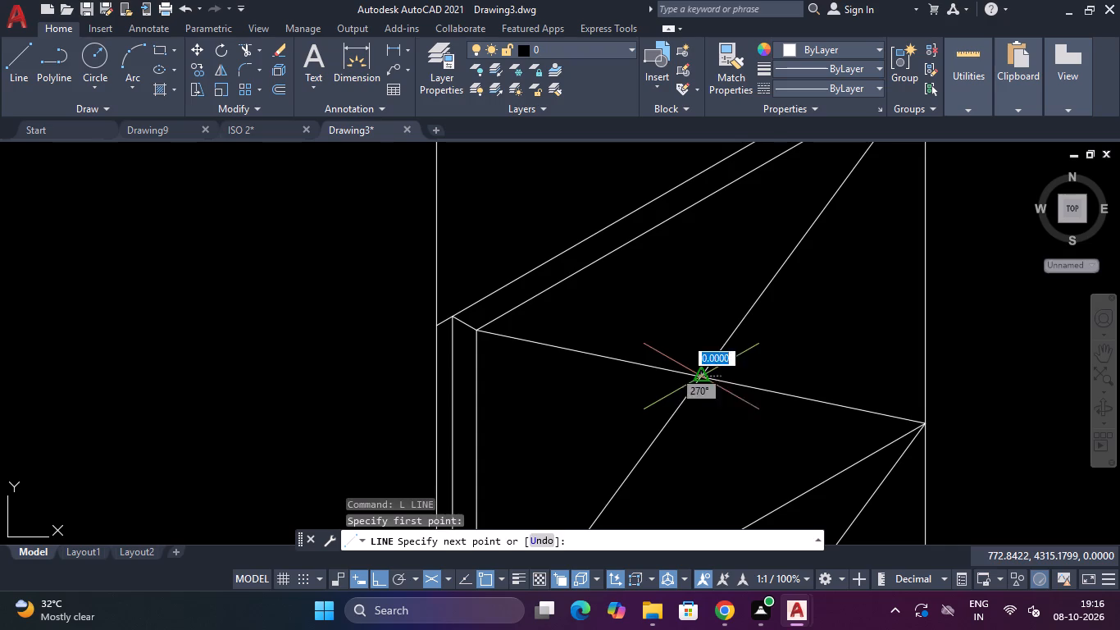
type("10")
key("Return")
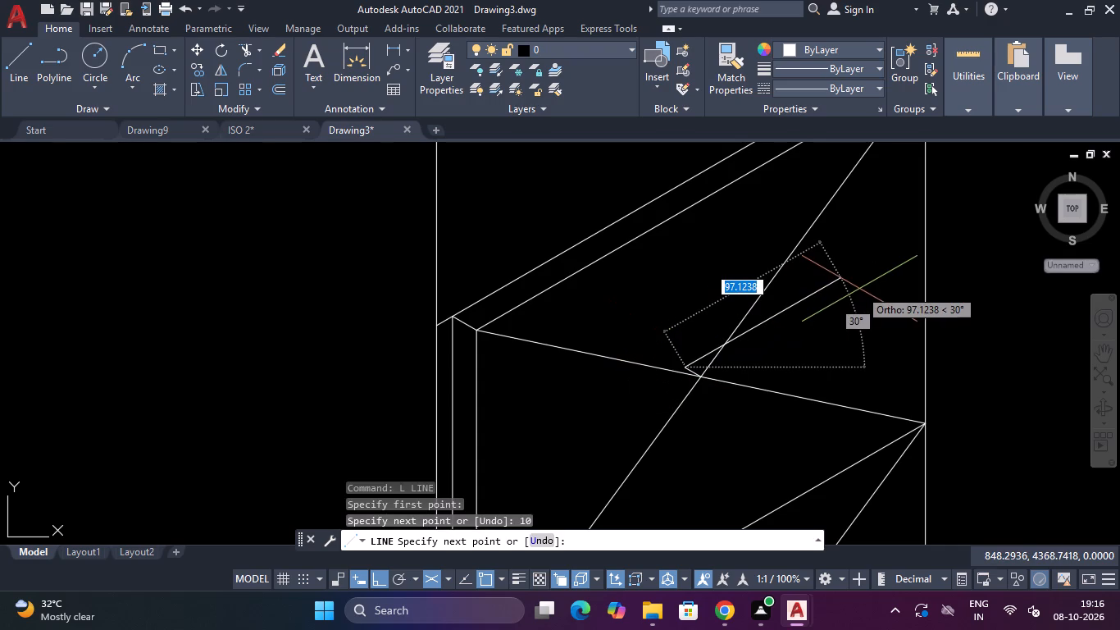
type("20")
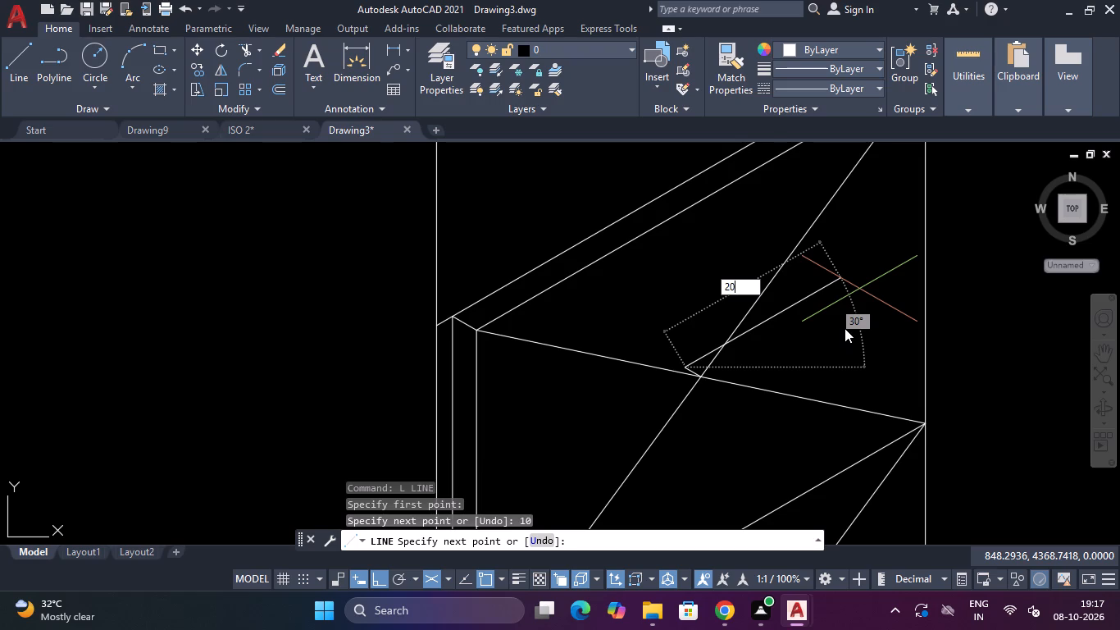
scroll(845, 328, "down", 2)
scroll(880, 317, "up", 2)
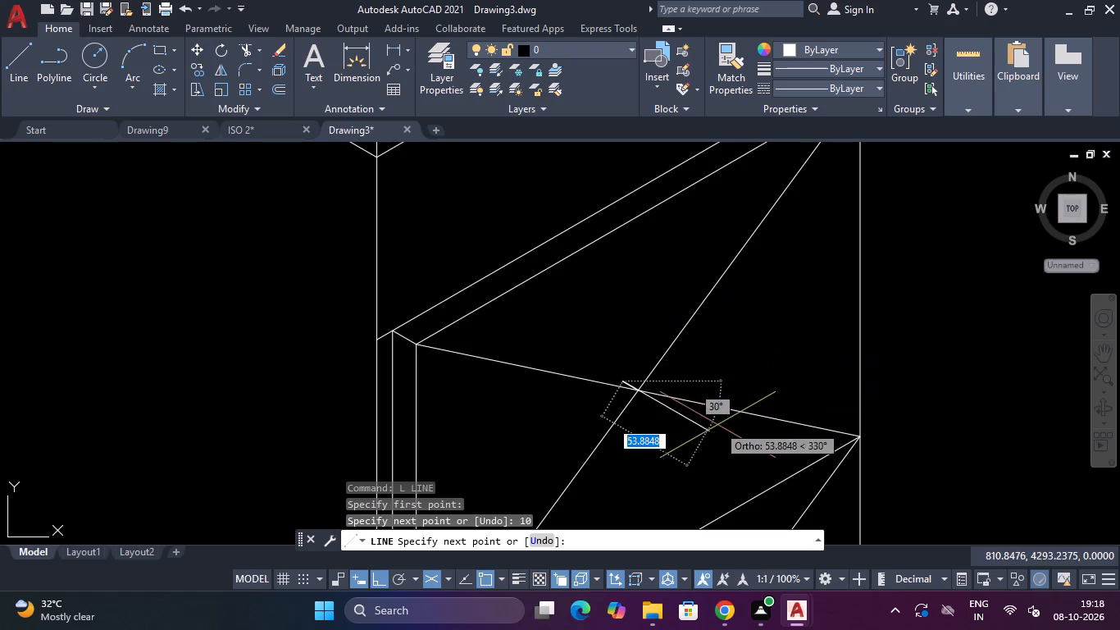
type("20")
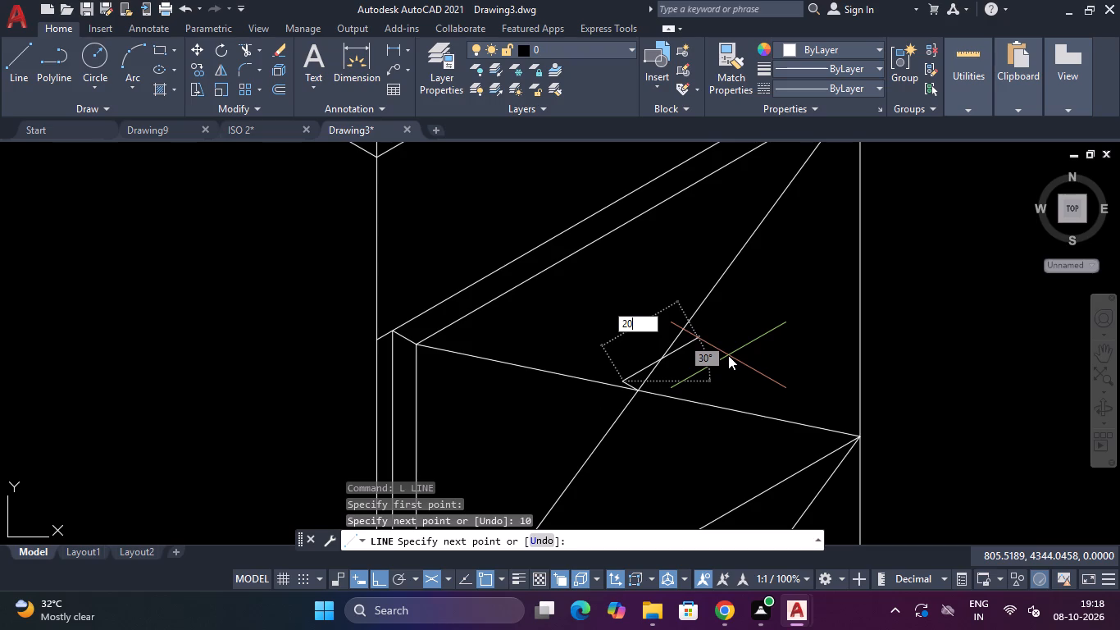
key("Return")
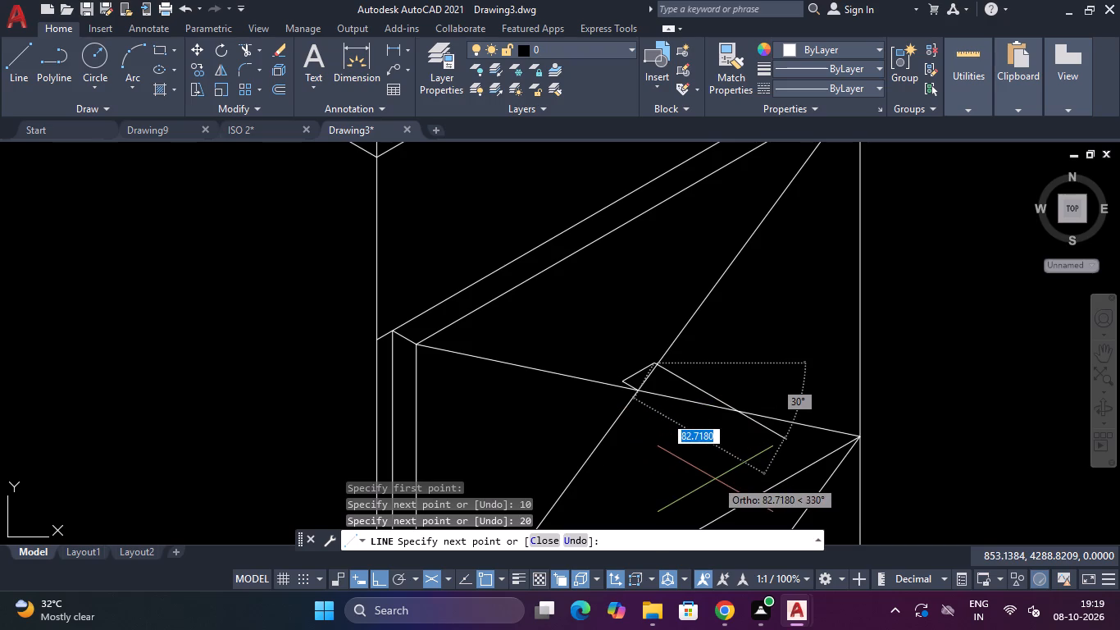
Continue the line as the drawer handle's outer outline: 20 outward, 80 back along the drawer front, and 20 inward.
type("20")
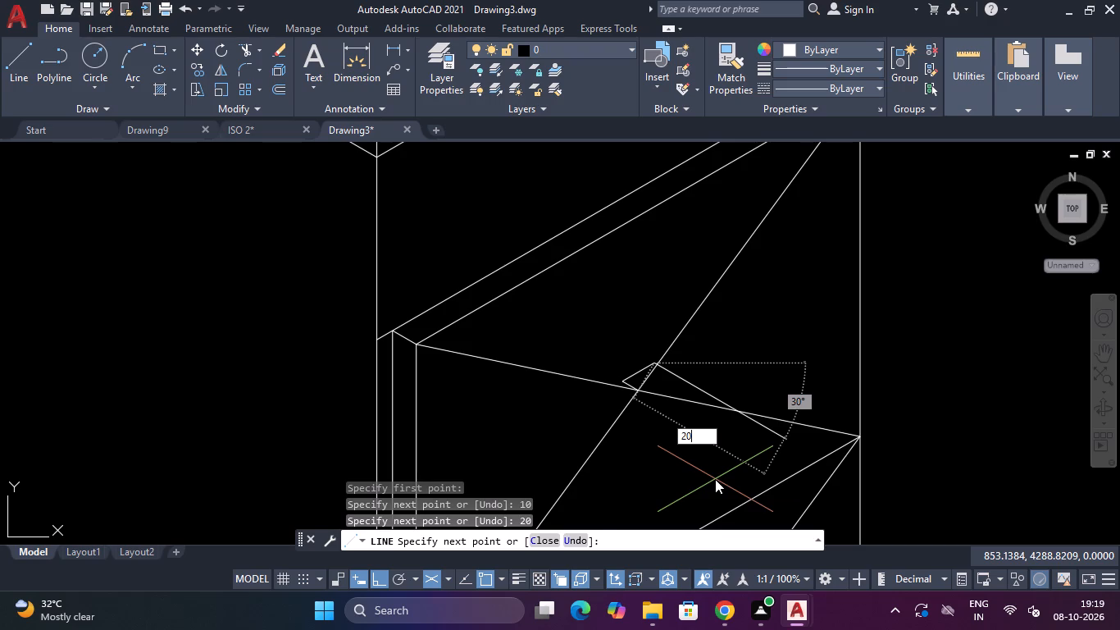
key("Return")
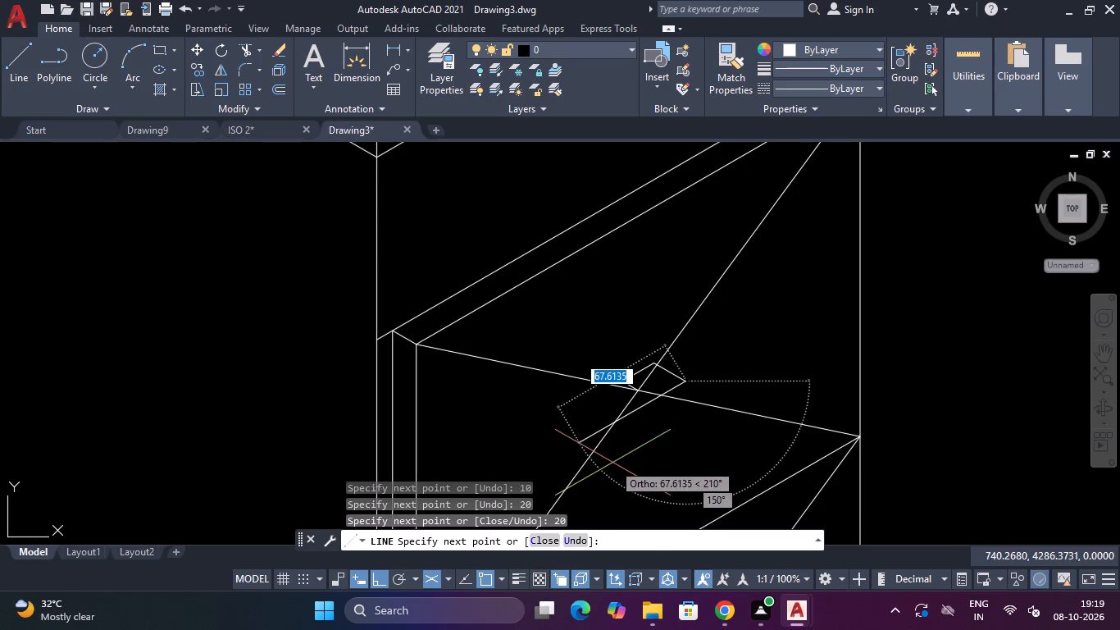
type("80")
key("Return")
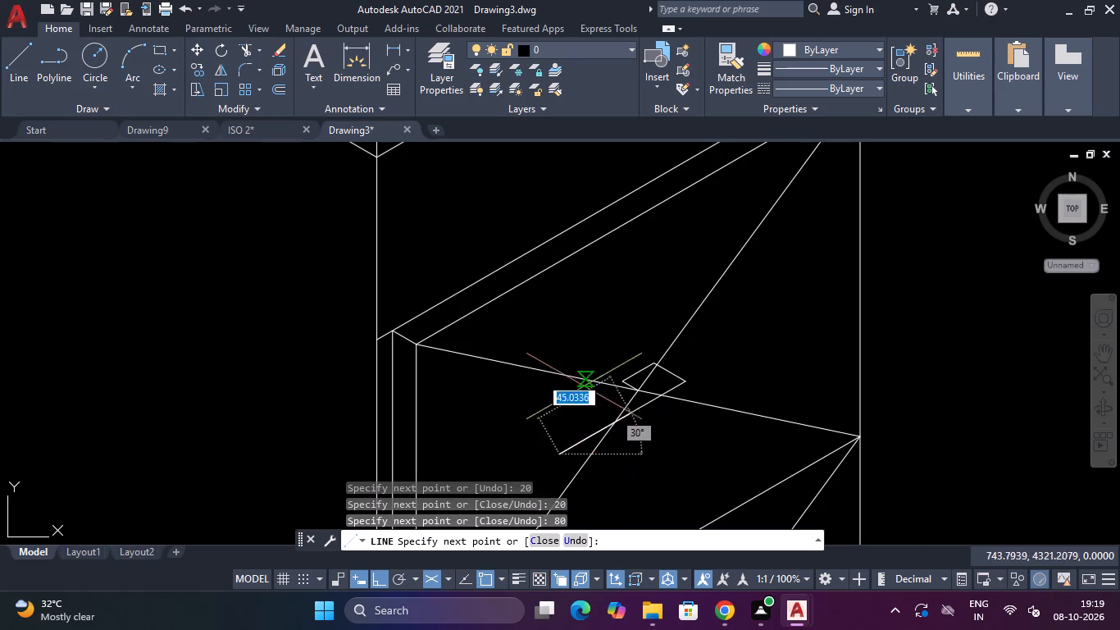
type("20")
key("Return")
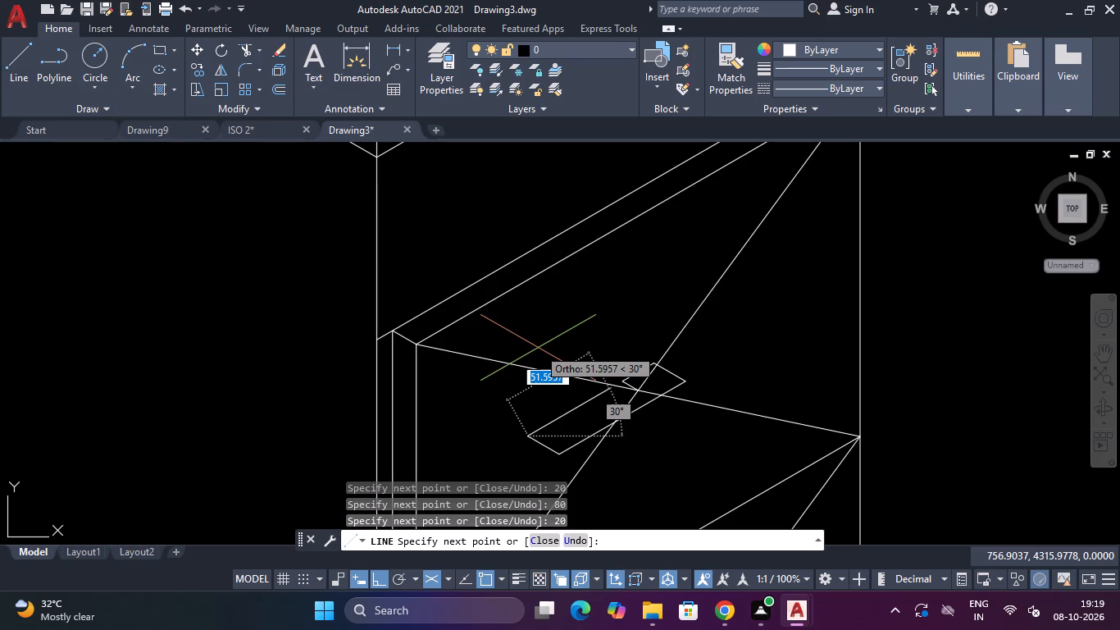
Continue with the handle's inner outline: 2 across the end, 18 outward, 76 along the drawer, and about 21 inward past the outer end.
key("2")
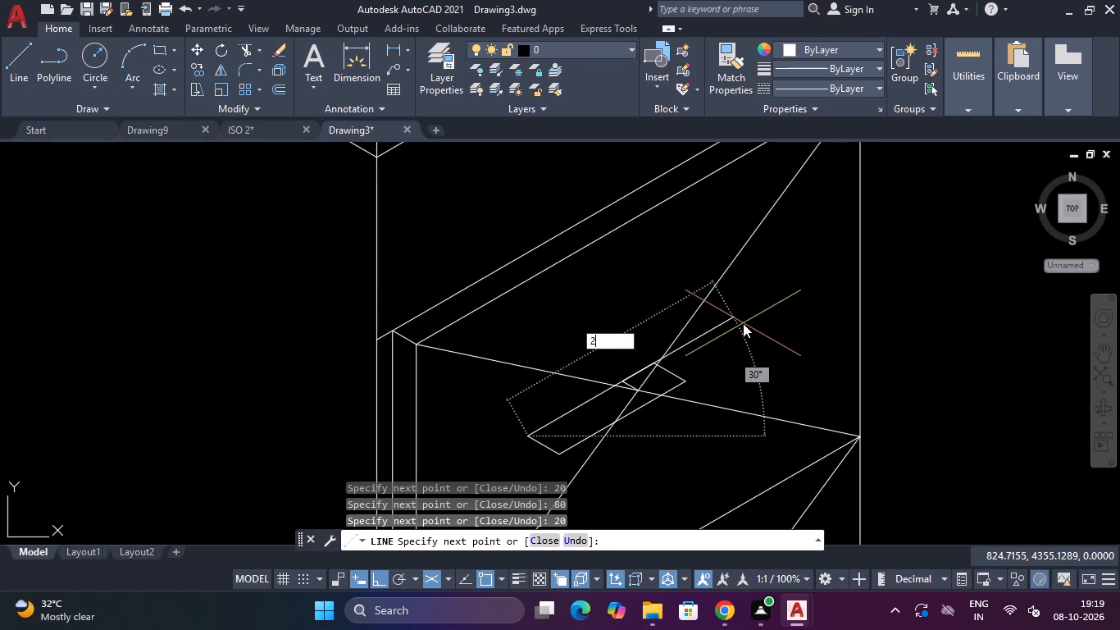
key("Return")
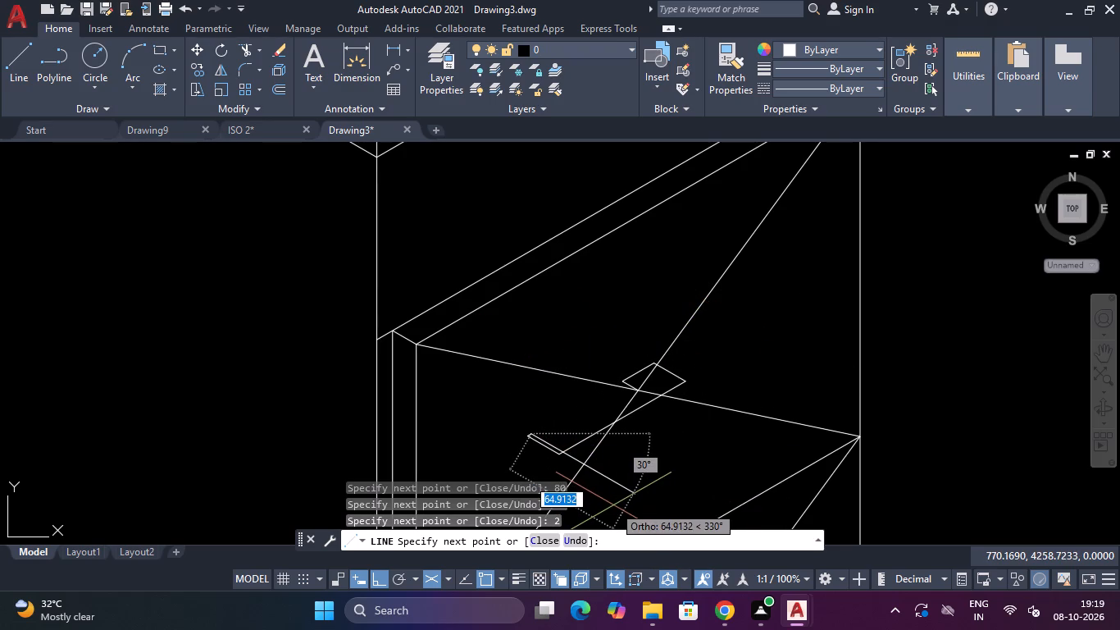
scroll(555, 447, "up", 2)
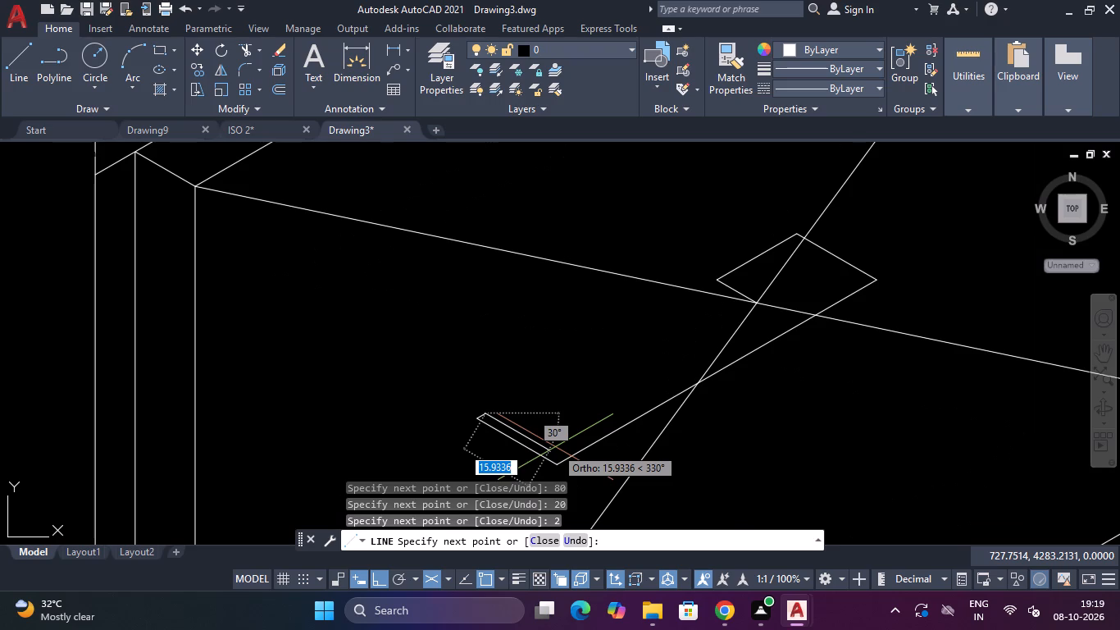
type("18")
key("Return")
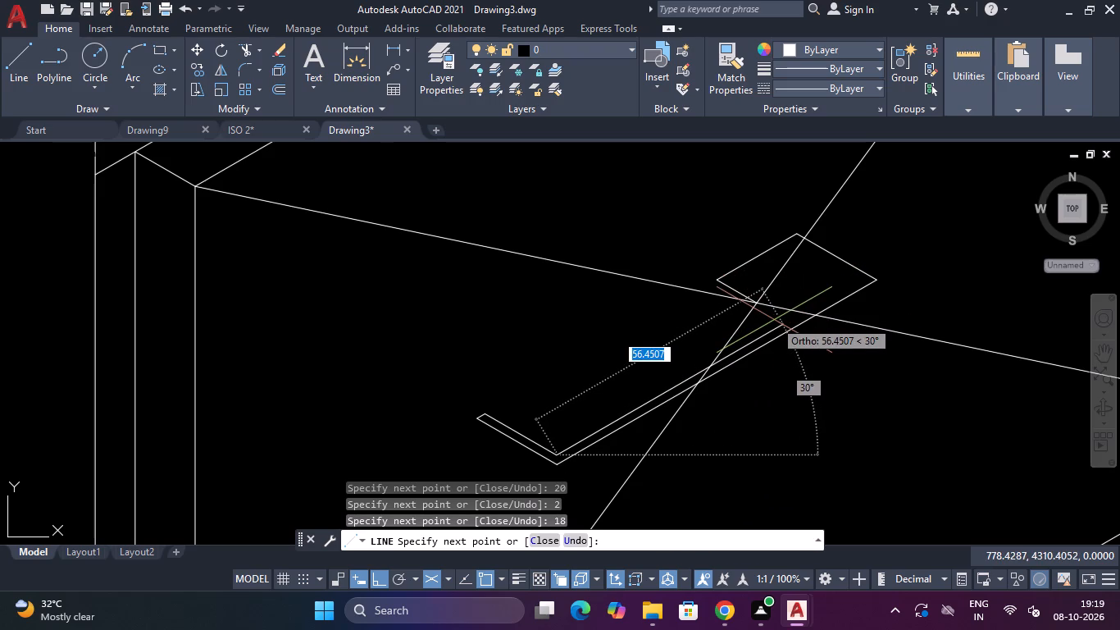
type("76")
key("Return")
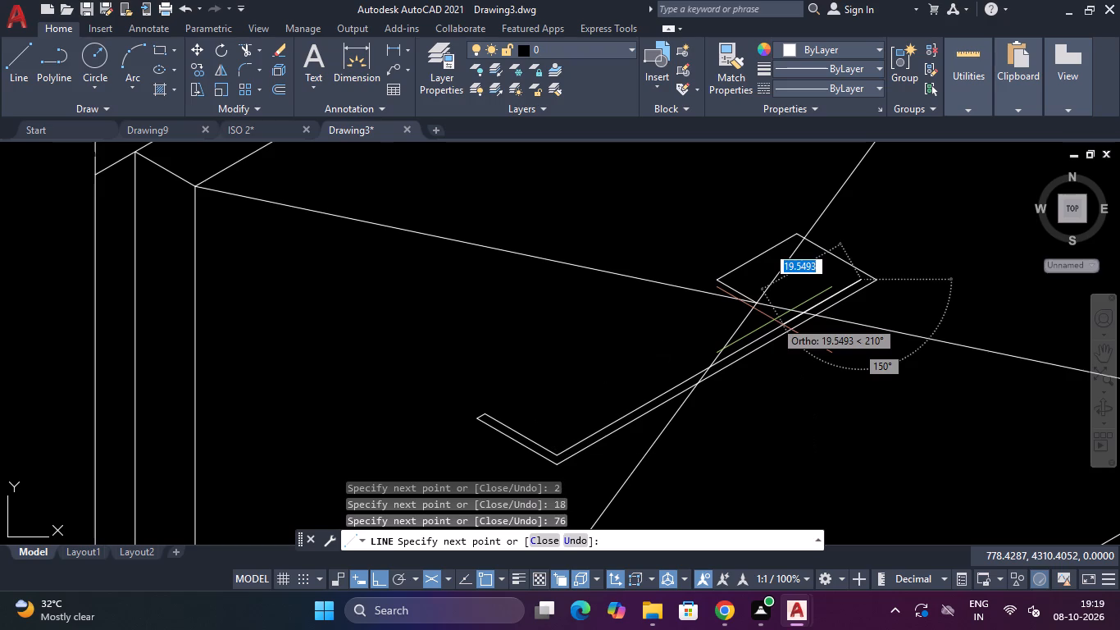
scroll(793, 284, "up", 3)
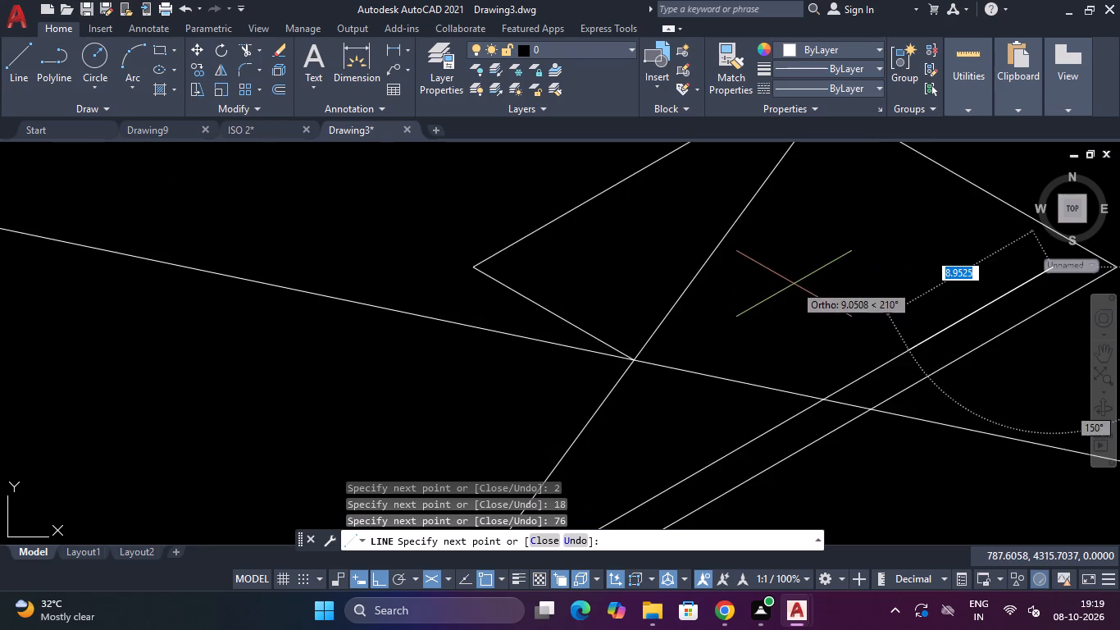
scroll(790, 217, "down", 3)
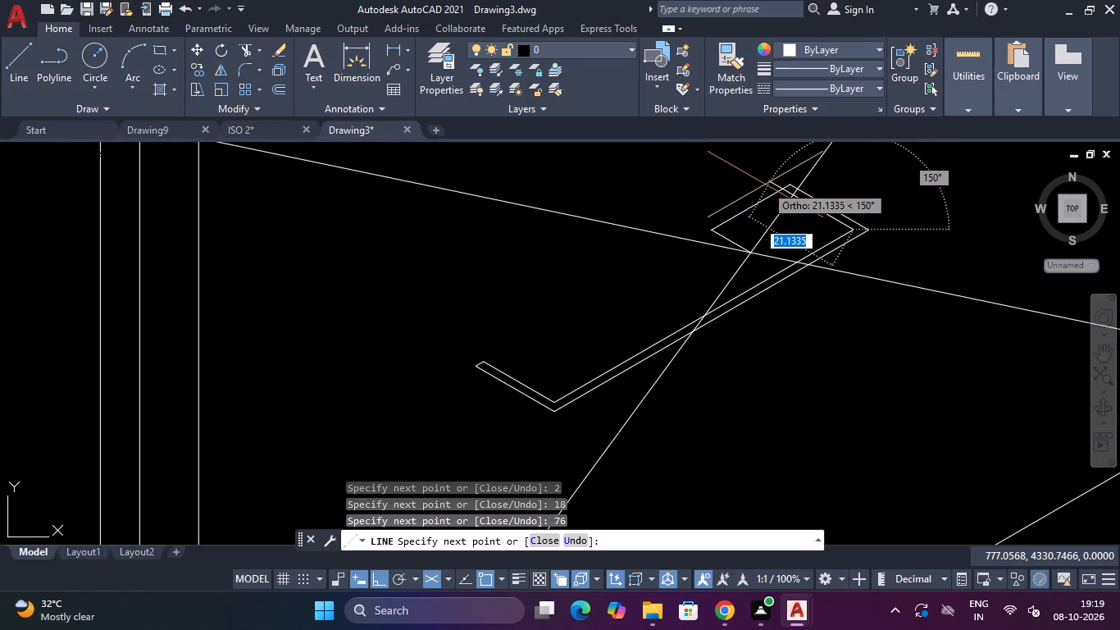
left_click(765, 185)
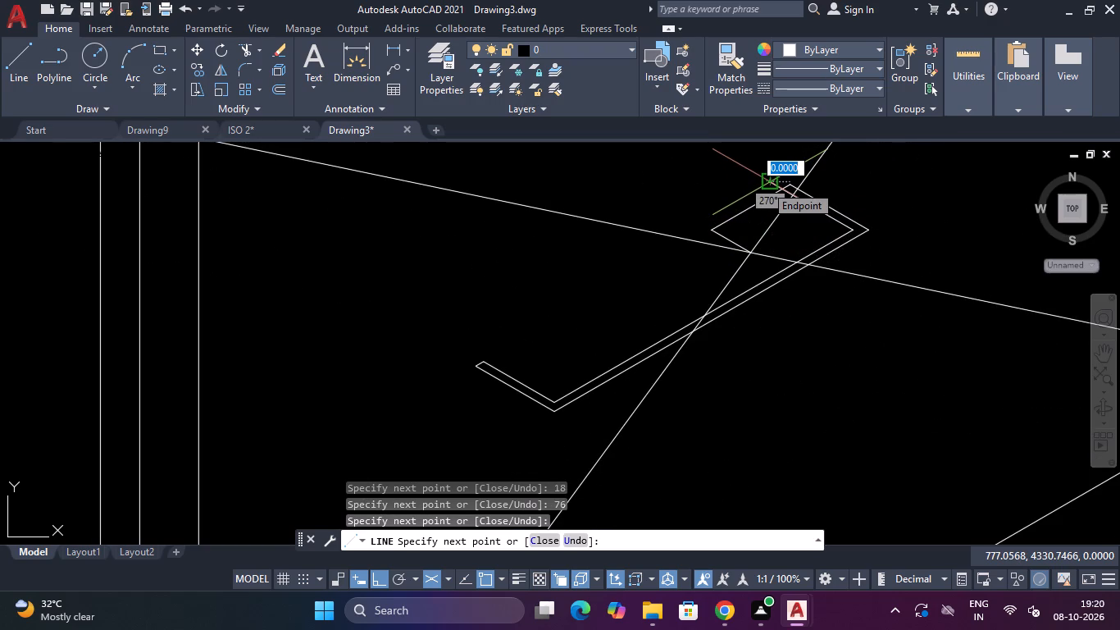
key("Escape")
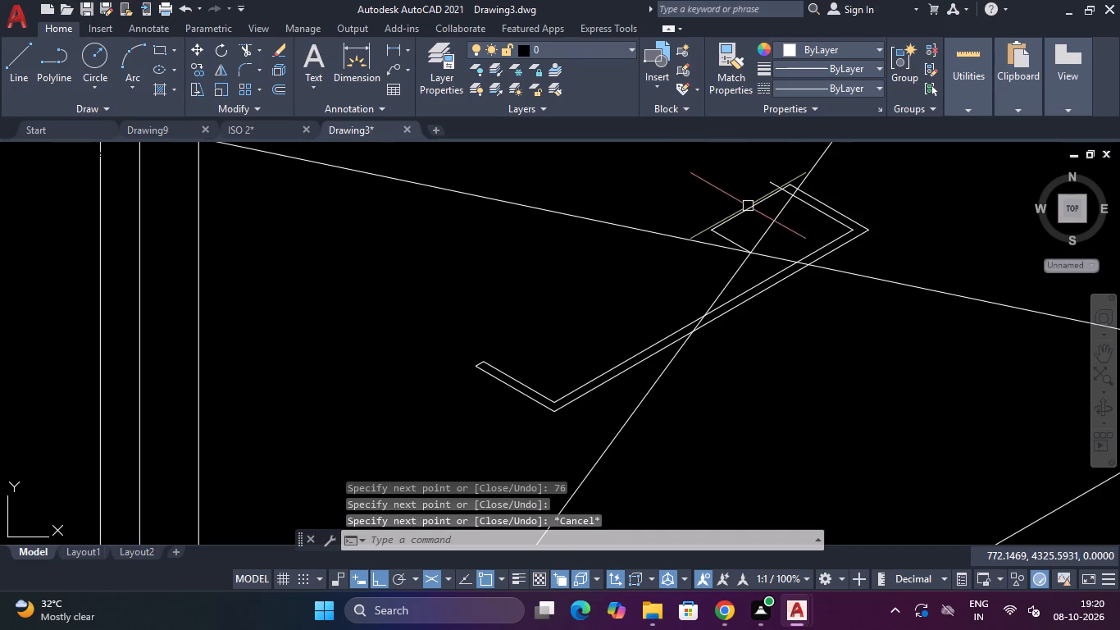
Delete the 10 and 20 positioning lines between the diagonals' crossing and the handle's far end.
left_click(748, 206)
left_click(731, 240)
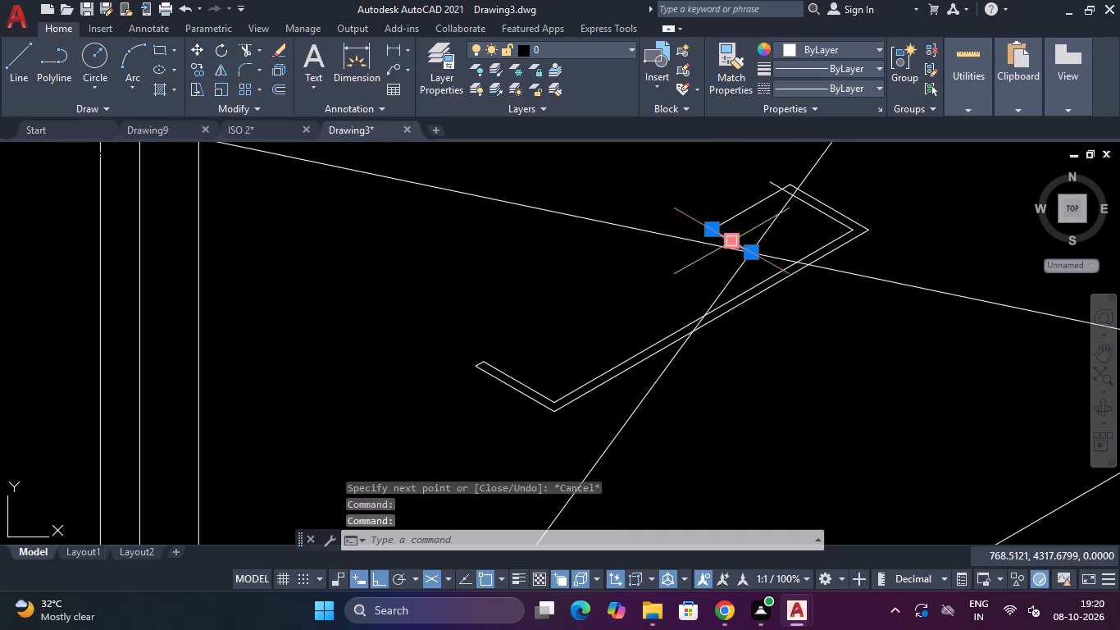
key("Delete")
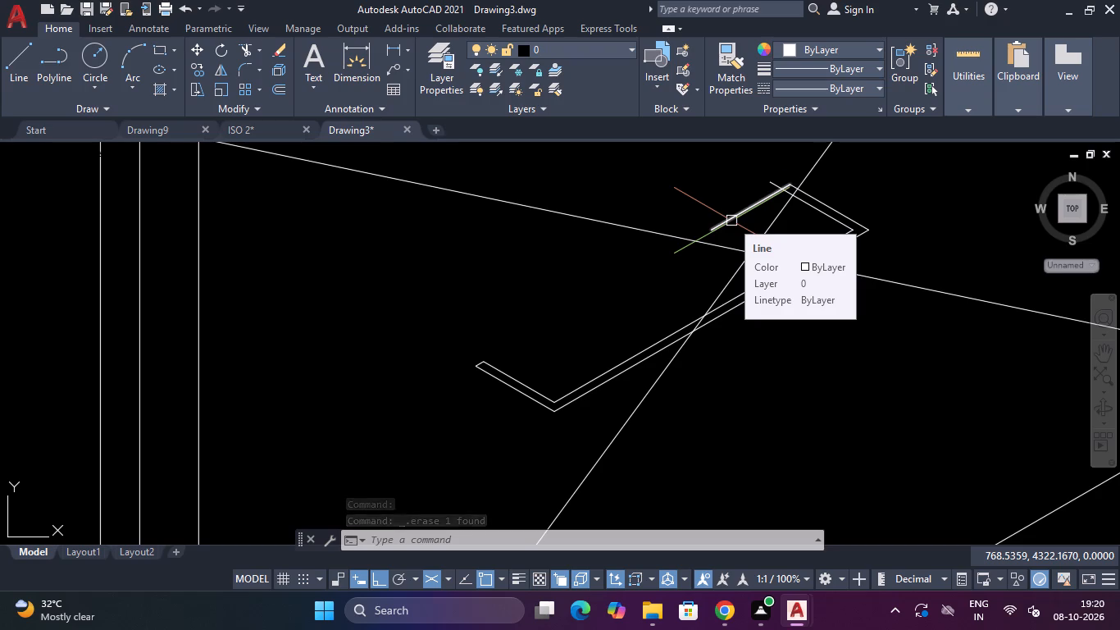
left_click(731, 221)
key("Delete")
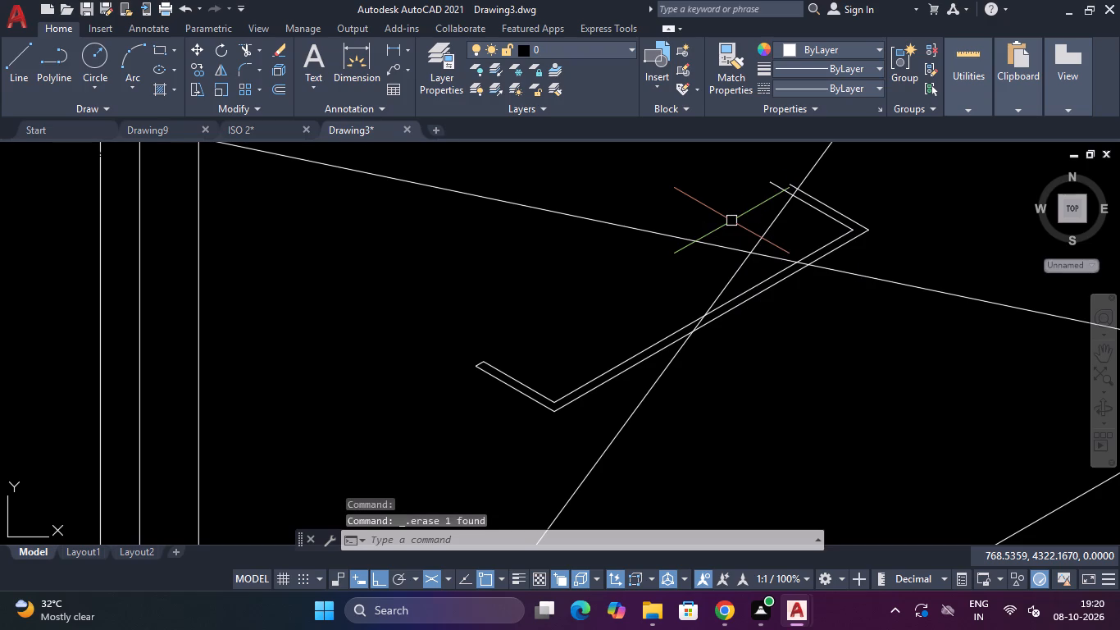
Draw a short line along the drawer direction from the outer outline's open end, across the handle's inner line.
type("L")
key("space")
scroll(763, 190, "up", 2)
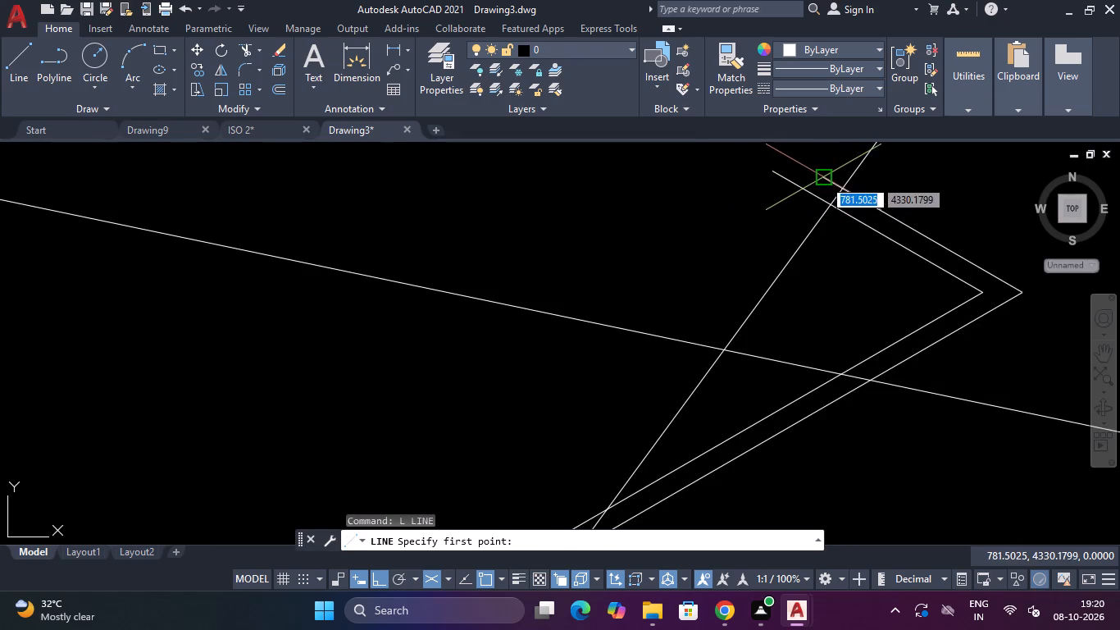
left_click(824, 178)
left_click(764, 221)
key("Escape")
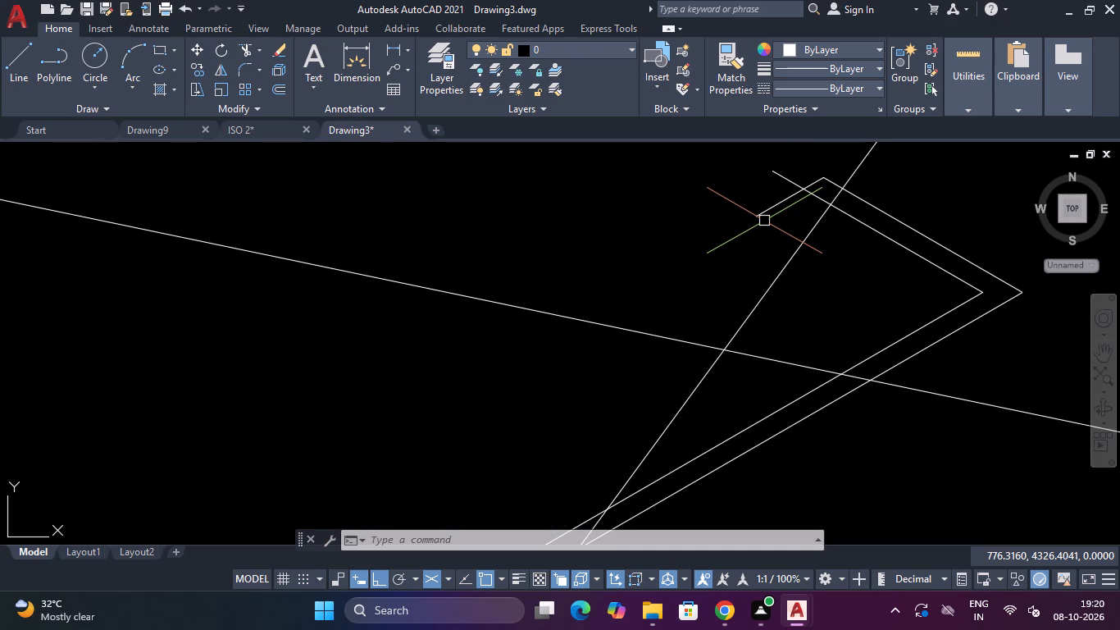
Trim the short end line and the inner outline where they overrun each other at the handle's far end.
type("TR")
key("space")
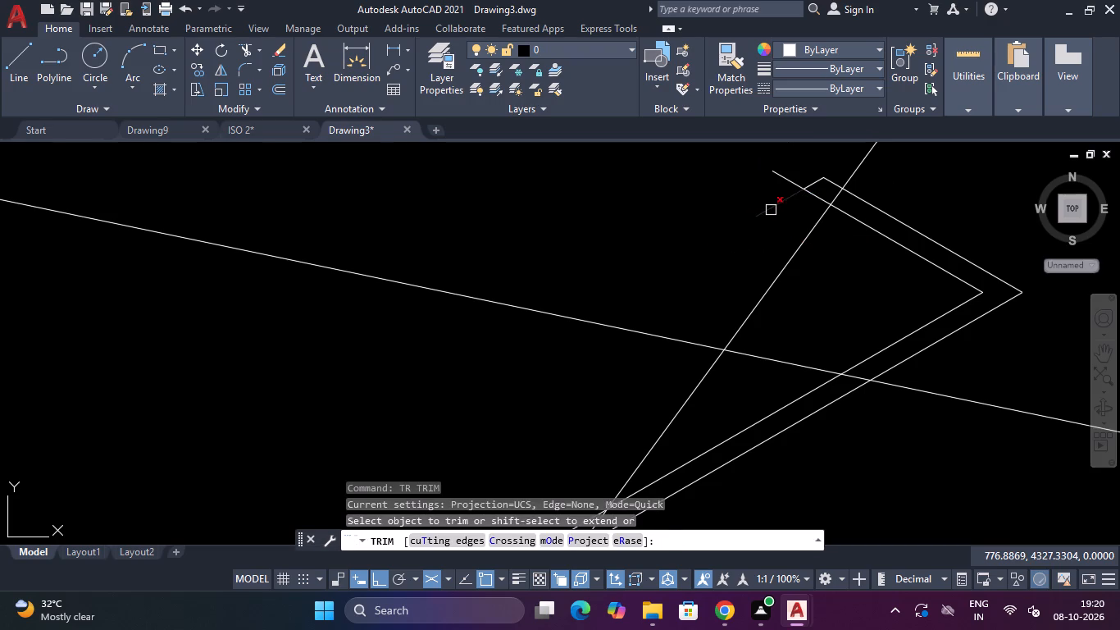
left_click(771, 210)
left_click(785, 172)
scroll(785, 174, "down", 3)
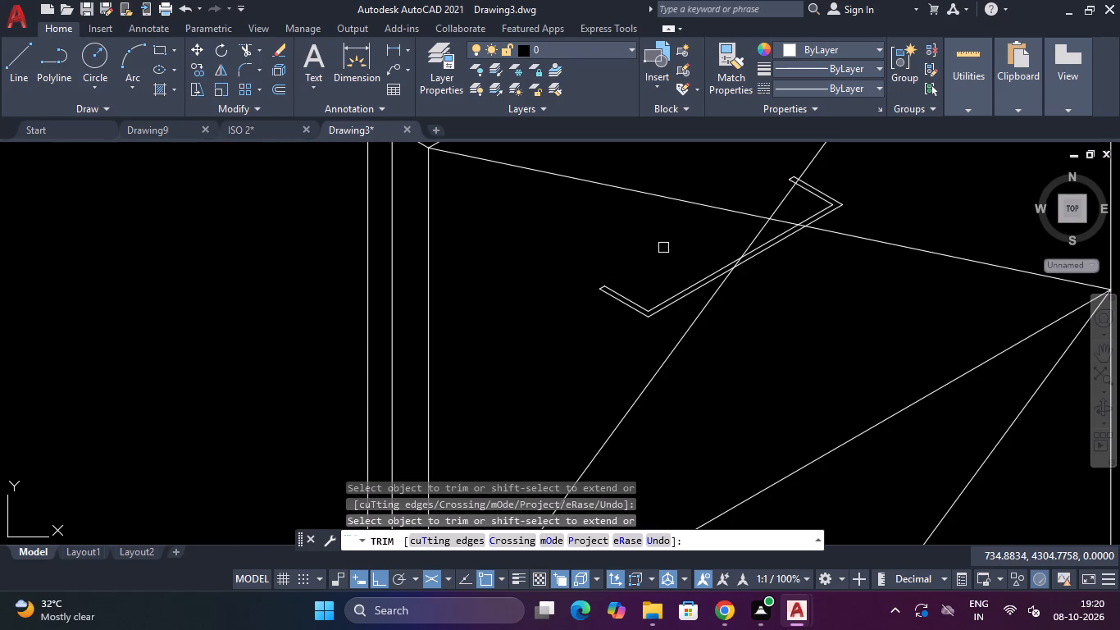
type("L")
key("space")
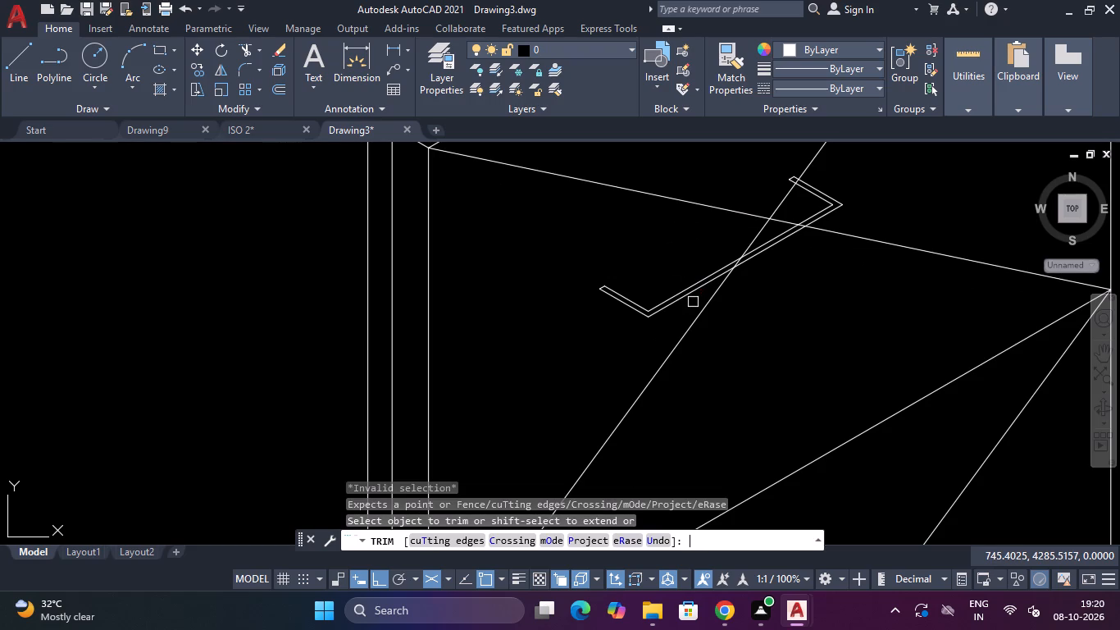
key("Escape")
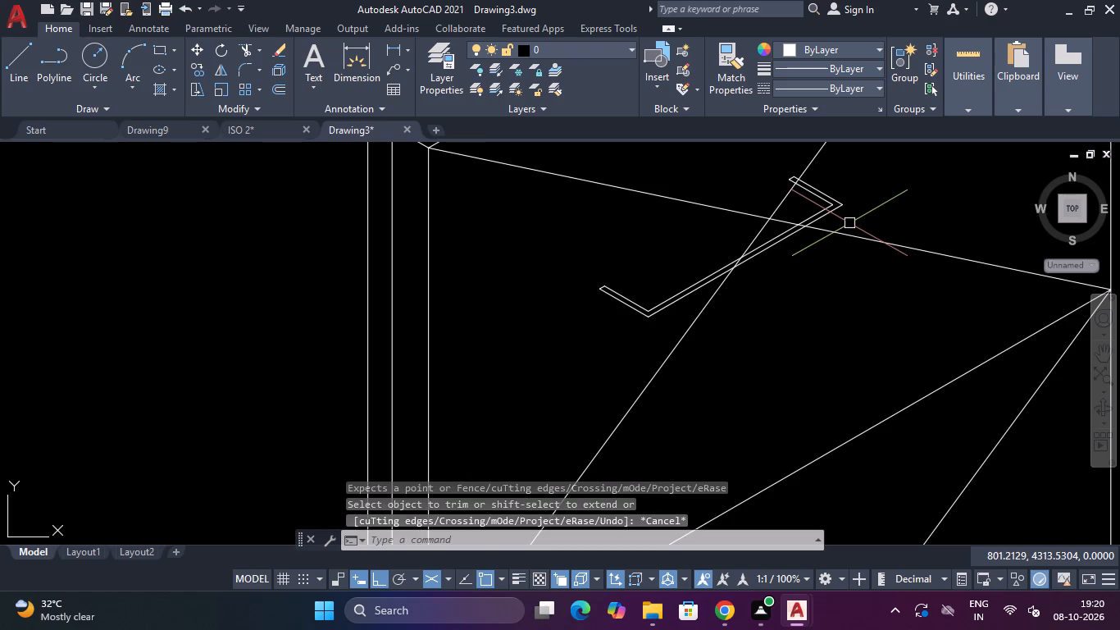
Draw the handle's front face from the outer outline's far corner: 20 down, 80 along the drawer, and back up to the near corner.
type("L")
key("space")
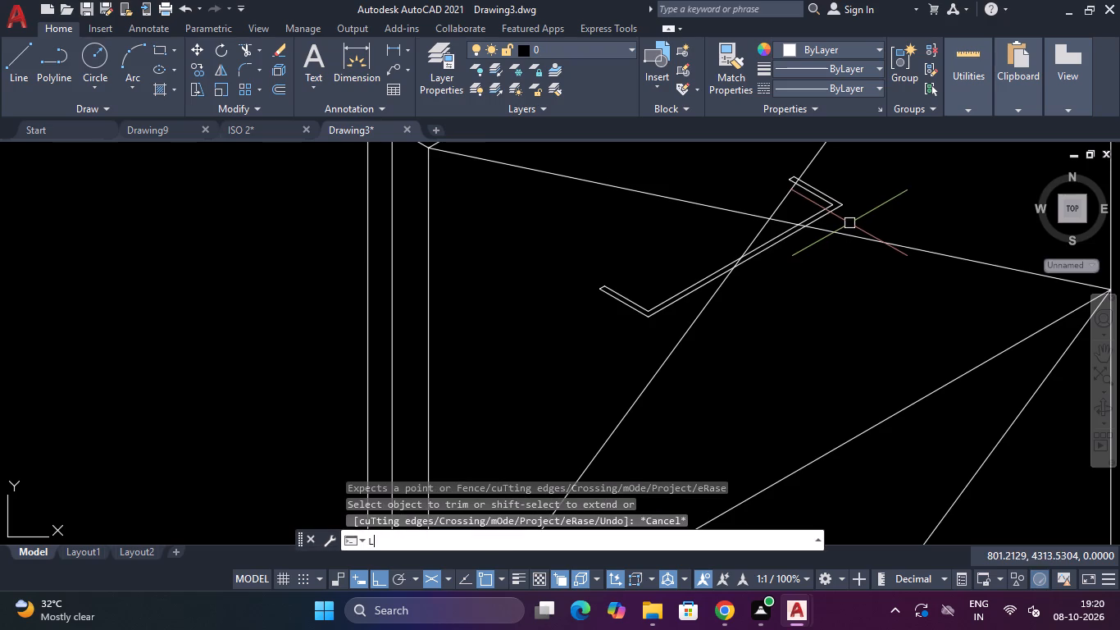
key("F5")
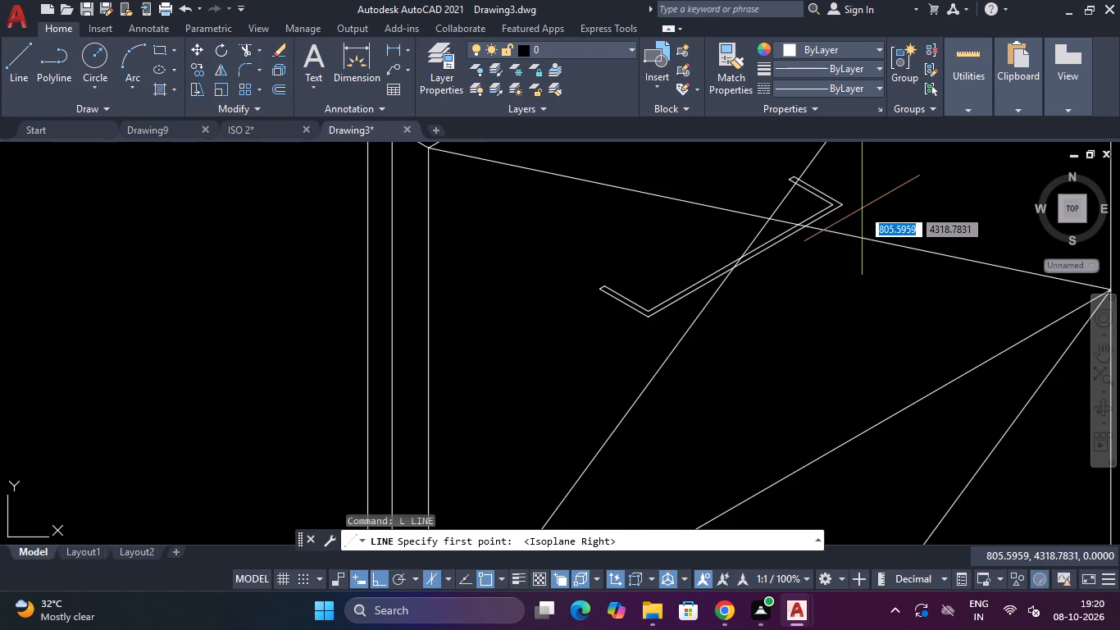
left_click(842, 208)
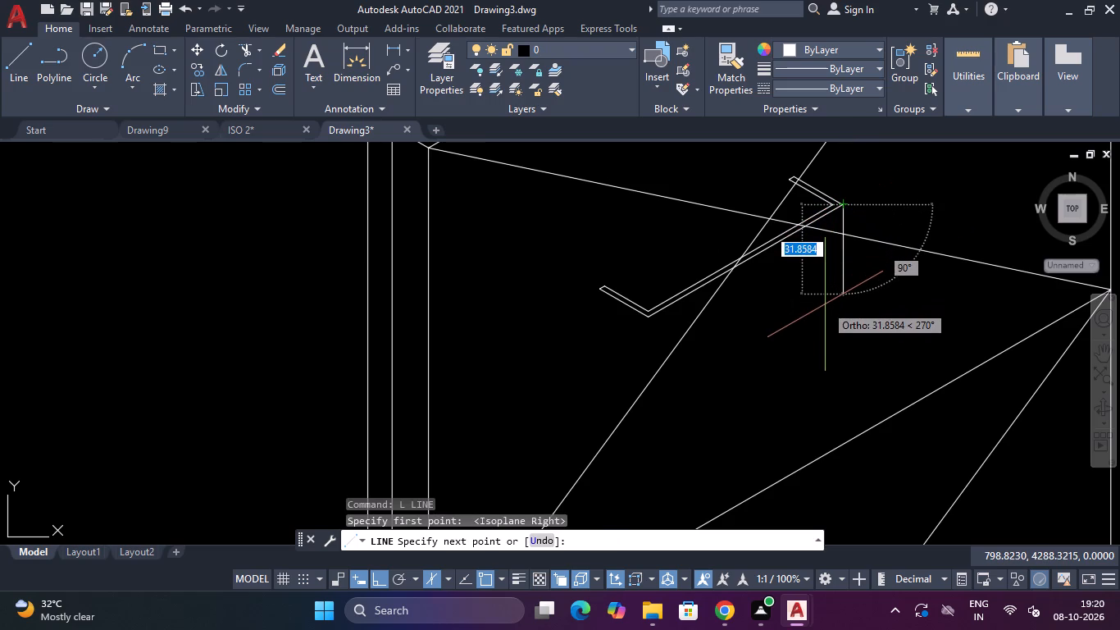
type("20")
key("Return")
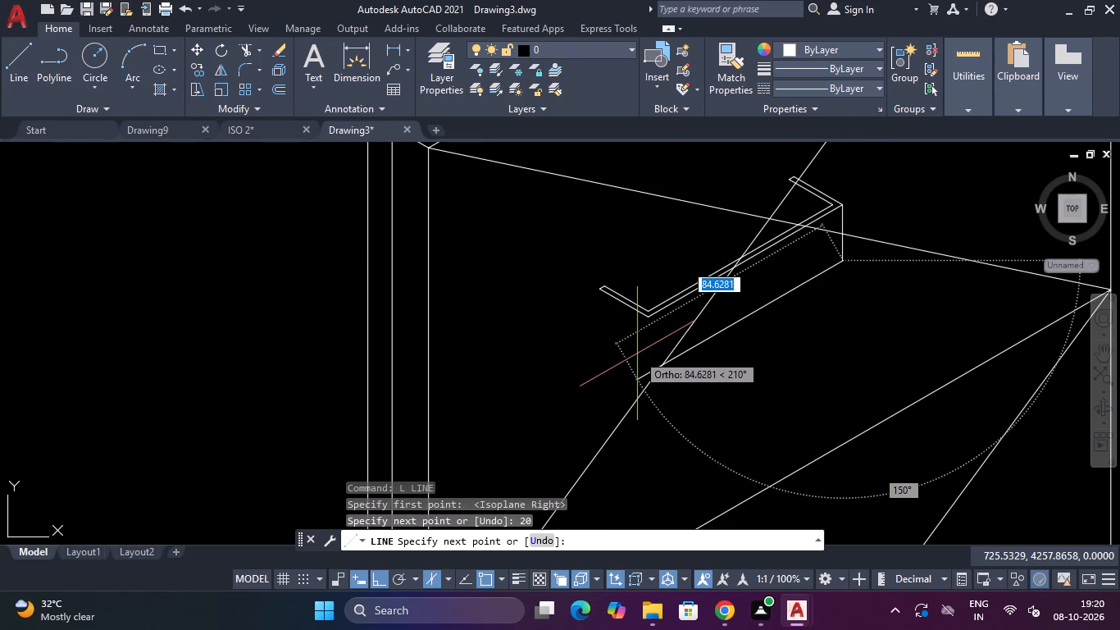
type("82")
key("BackSpace")
key("0")
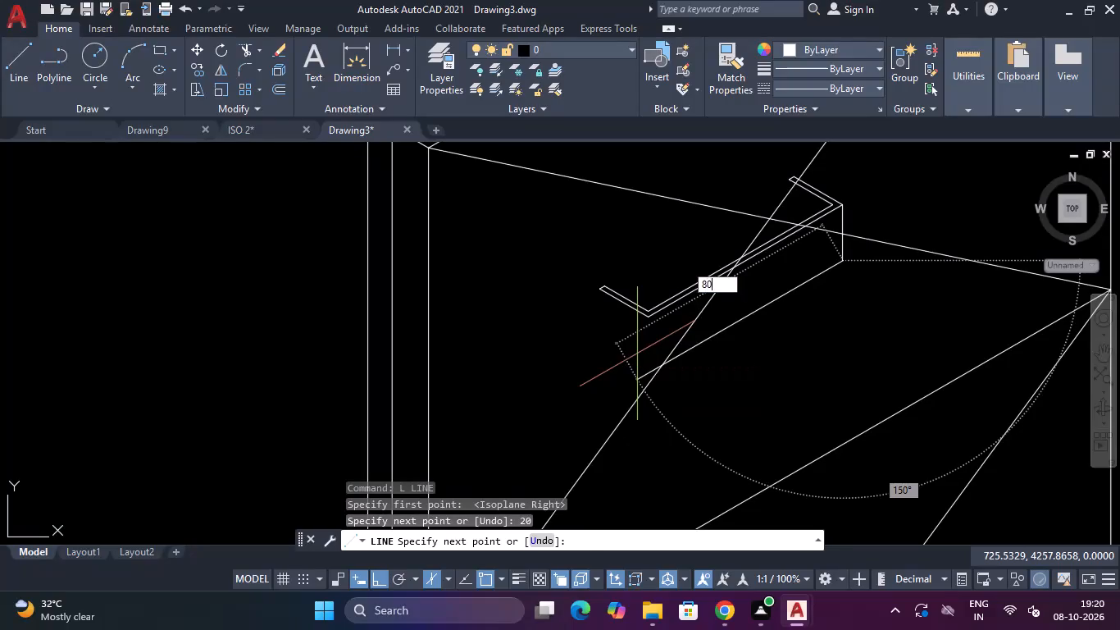
key("Return")
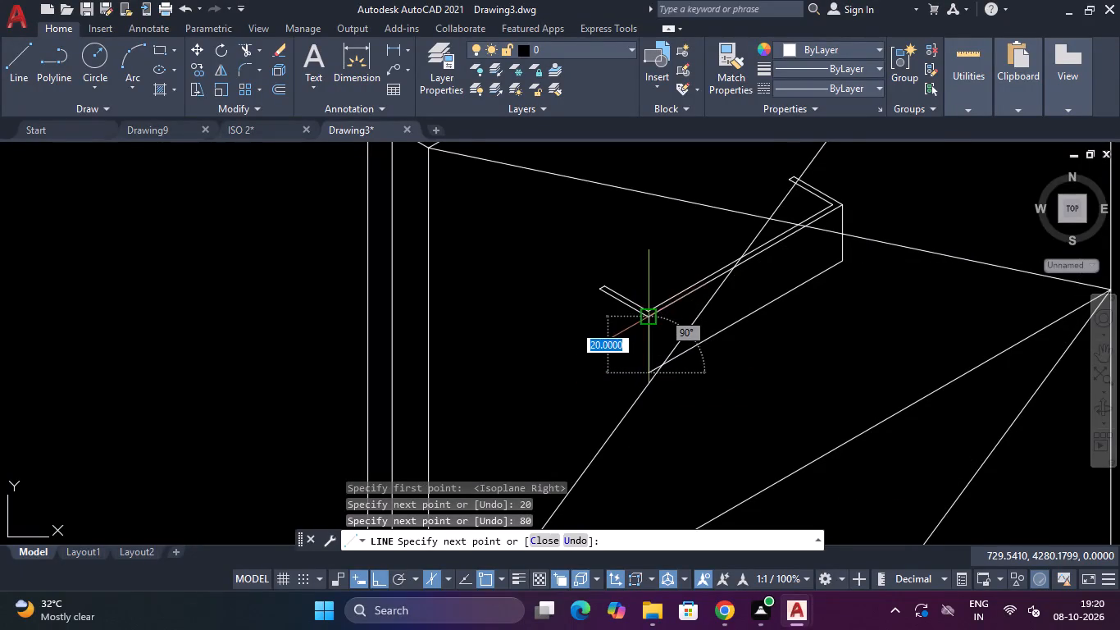
scroll(647, 322, "up", 2)
left_click(643, 308)
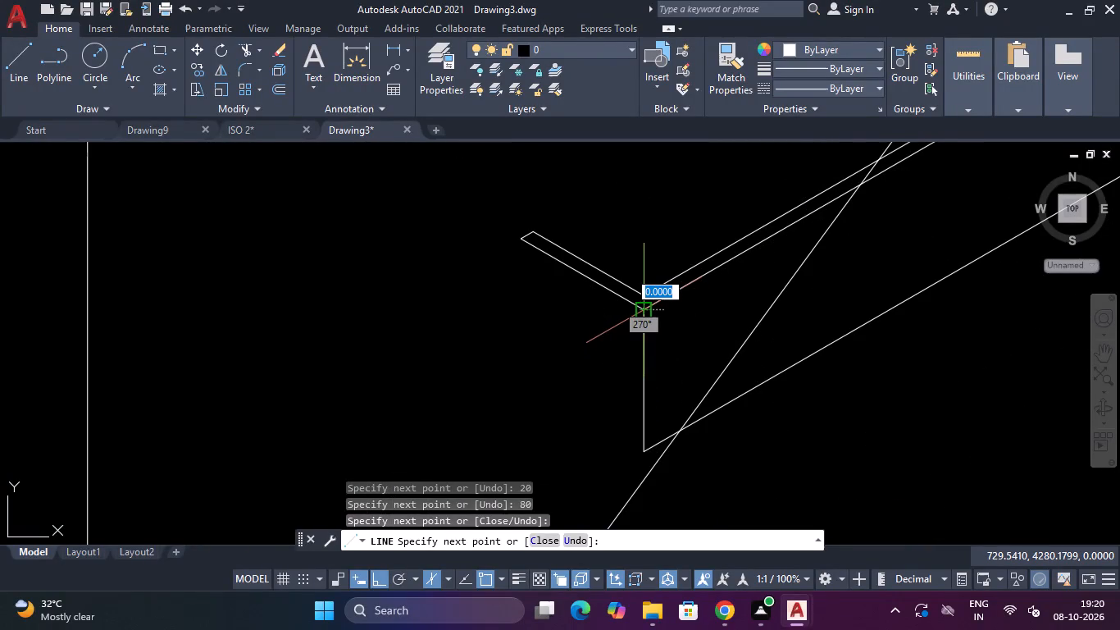
key("Escape")
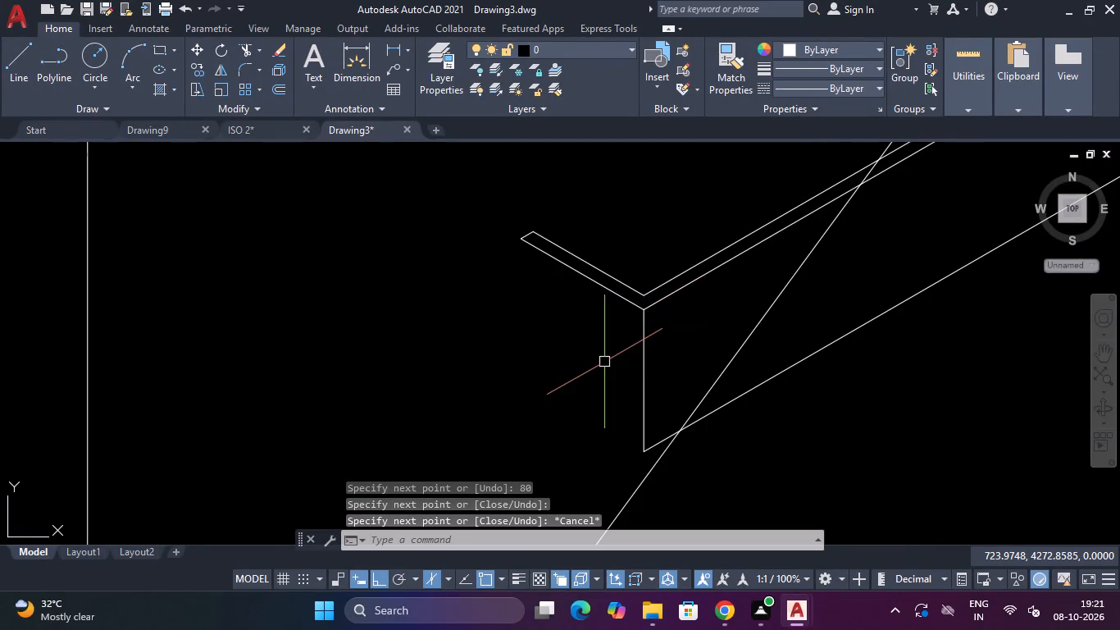
Draw the handle's near end face from the front face's lower corner: 20 back toward the drawer and up to the outline's open end.
scroll(604, 362, "down", 1)
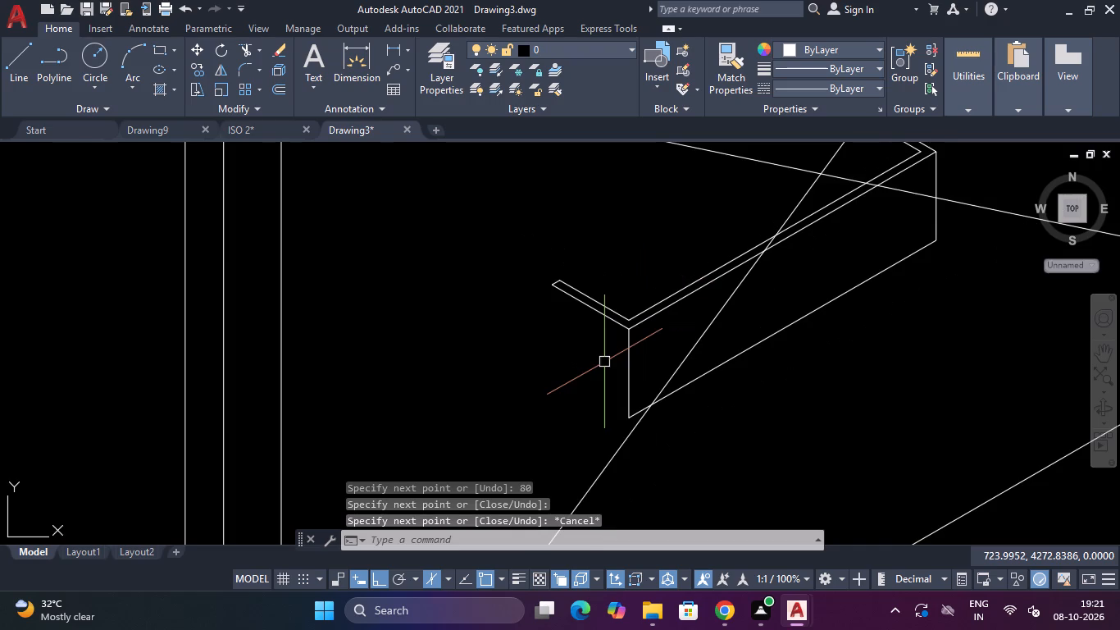
key("F5")
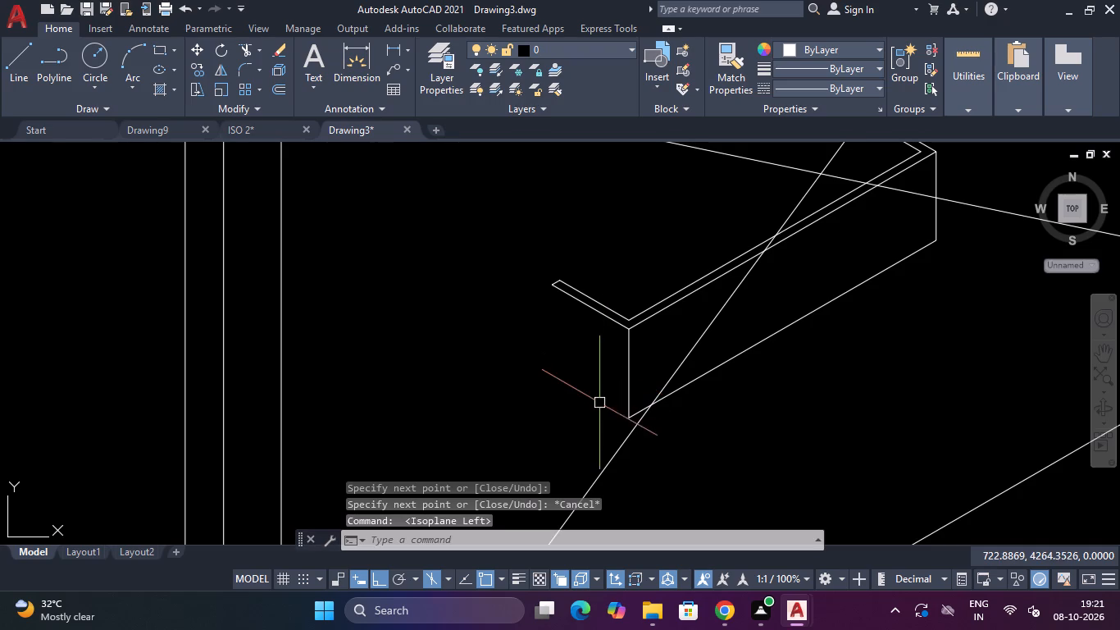
key("space")
left_click_drag(629, 420, 608, 417)
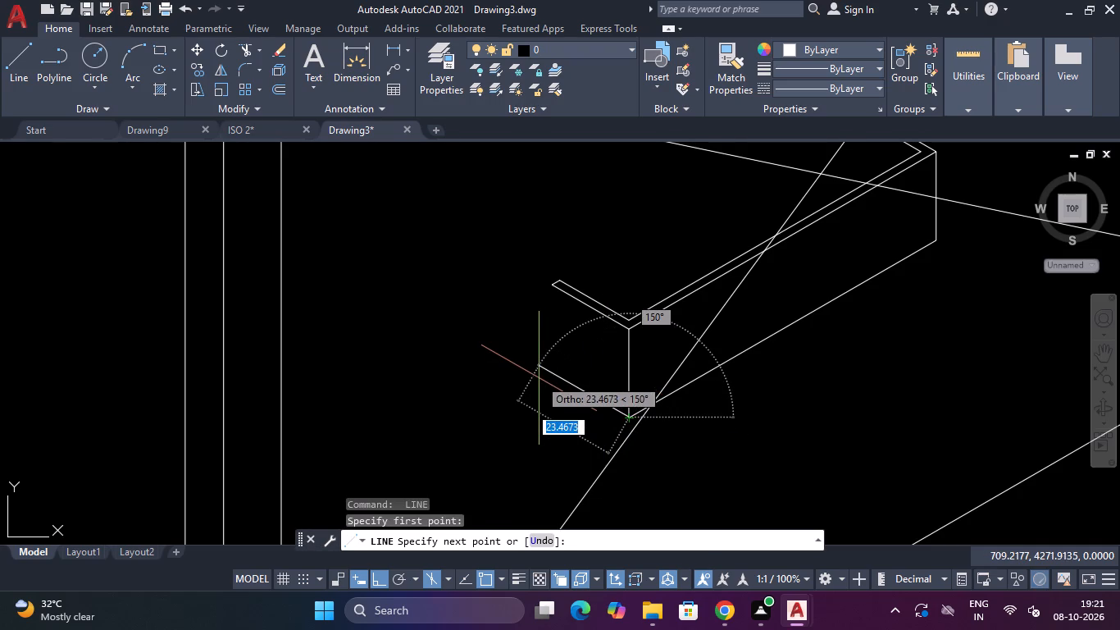
type("20")
key("Return")
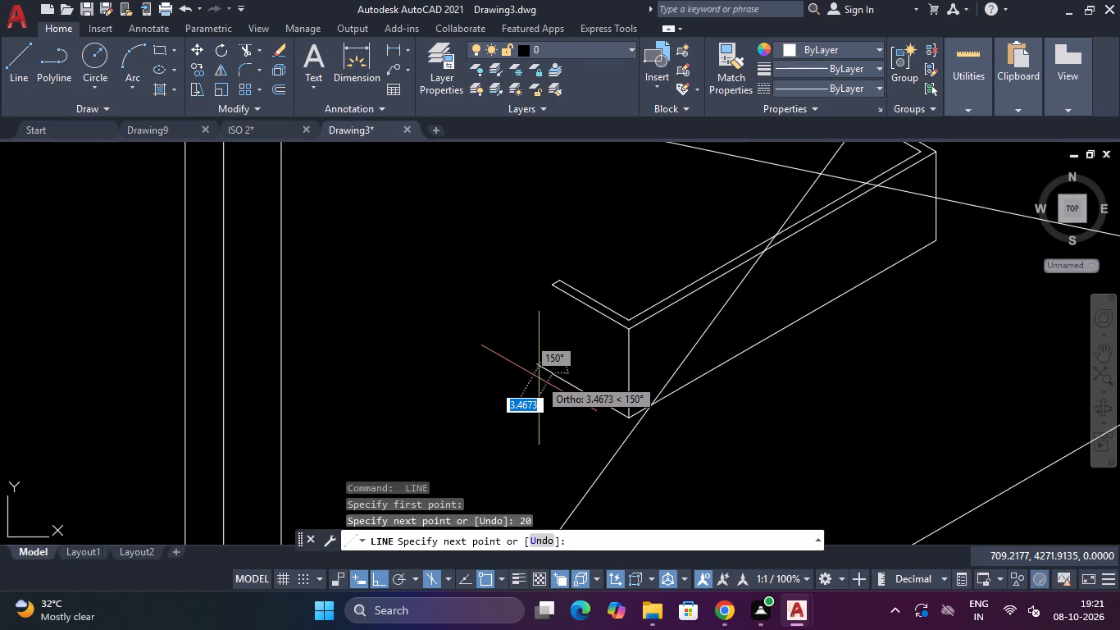
left_click(556, 290)
key("Escape")
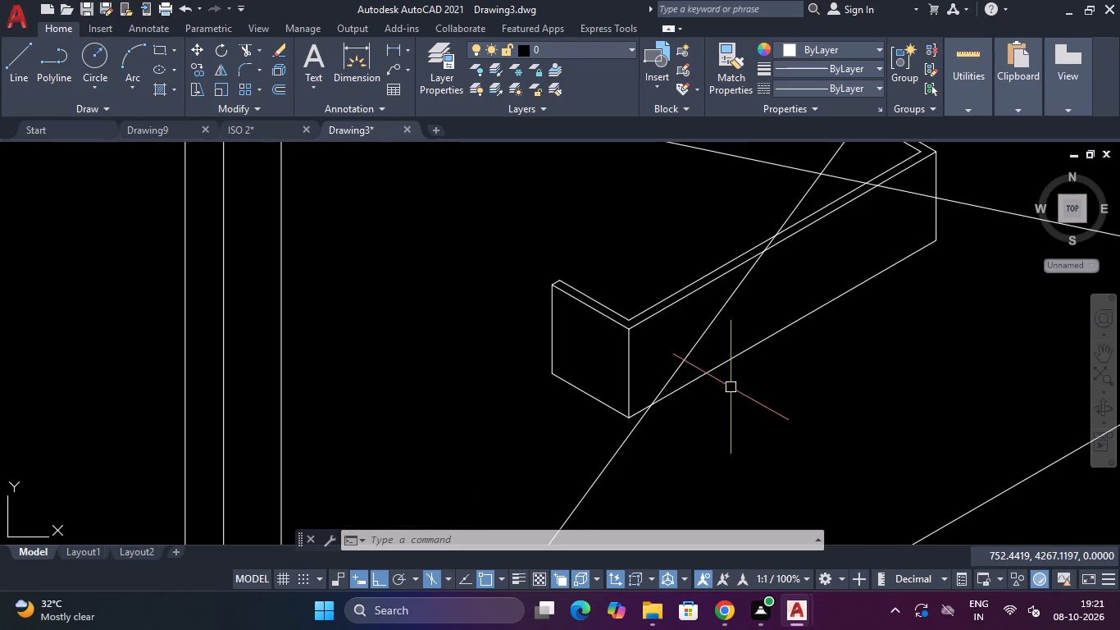
scroll(750, 363, "down", 3)
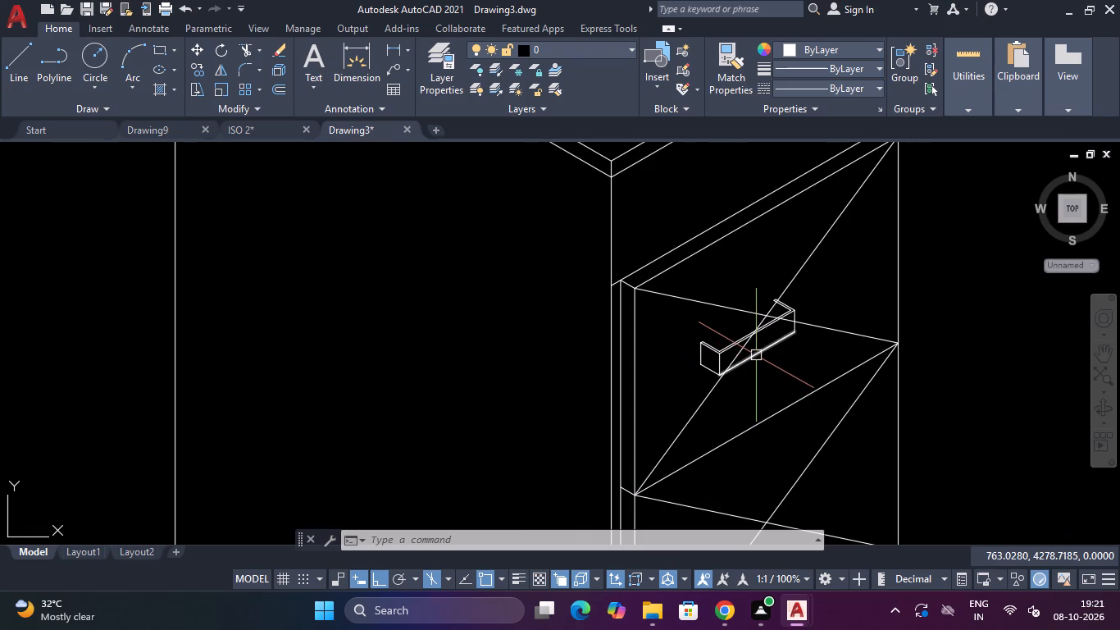
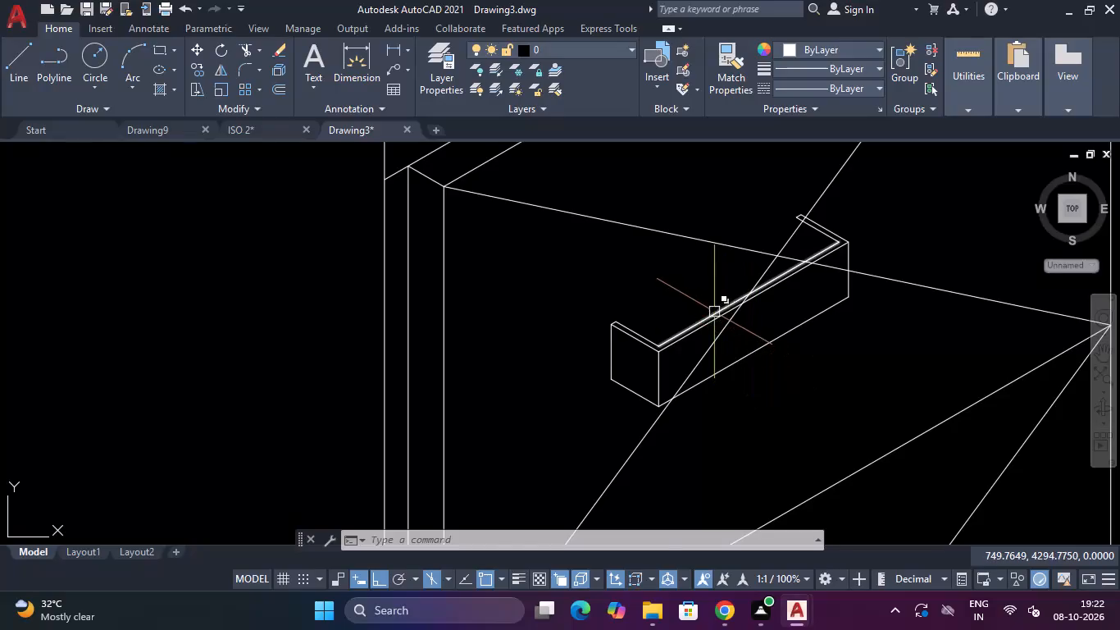
Copy all the lines of the top drawer's handle straight down onto the middle drawer, using the crossing of the drawer's diagonals as base point.
left_click(694, 298)
left_click(640, 364)
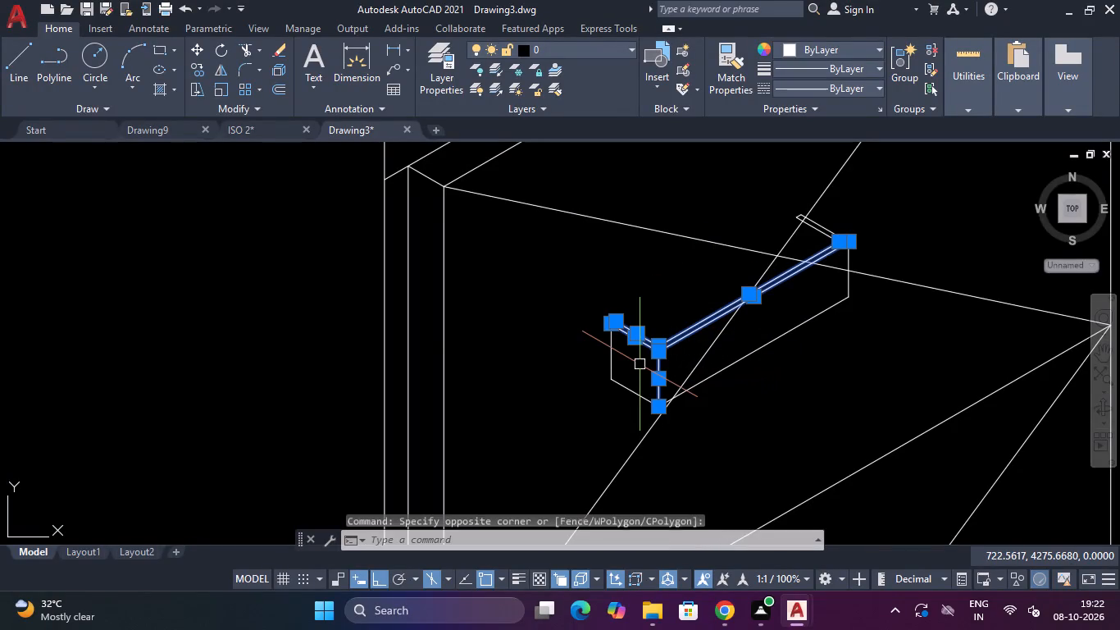
scroll(640, 364, "up", 2, "shift")
left_click(617, 372, "shift")
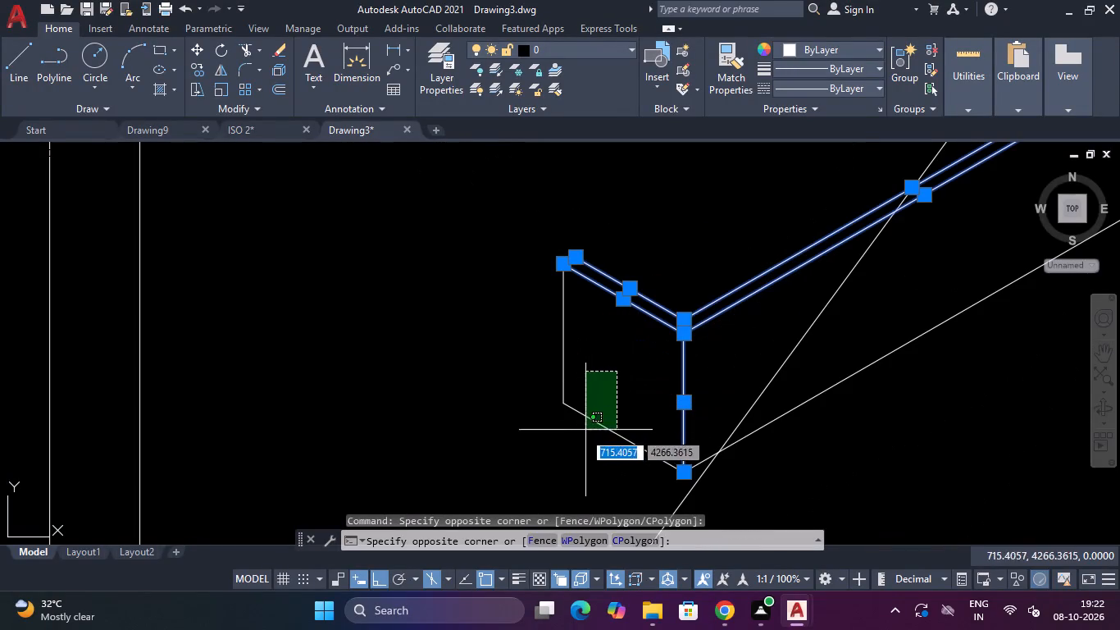
left_click(542, 431, "shift")
scroll(911, 346, "down", 2, "shift")
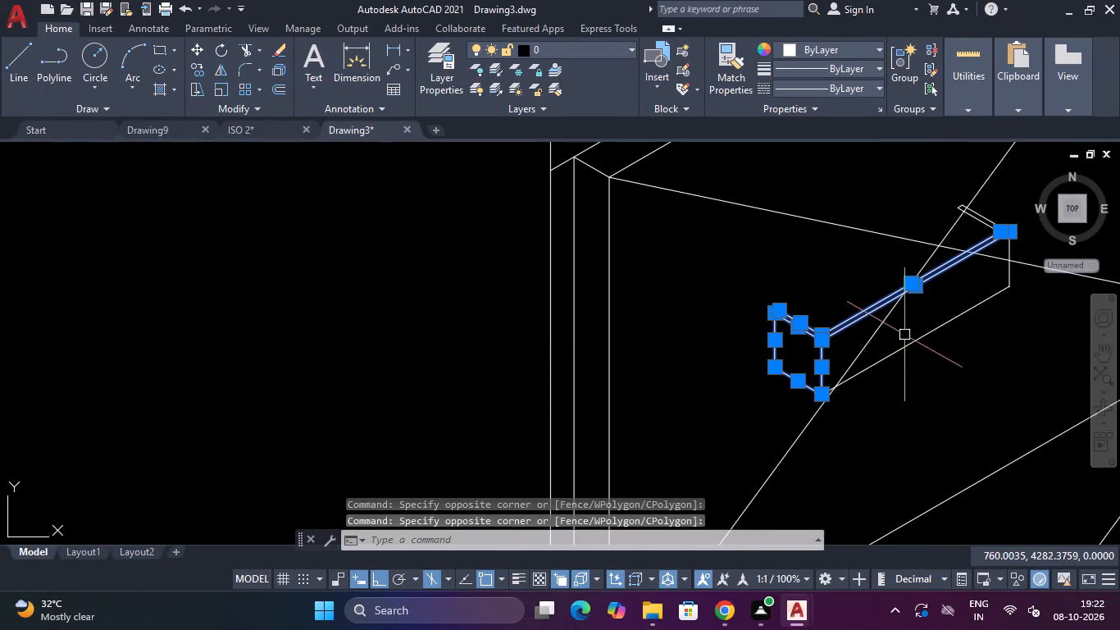
left_click(904, 335, "shift")
left_click(879, 387, "shift")
scroll(1008, 246, "up", 3, "shift")
left_click_drag(1011, 243, 1008, 247, "shift")
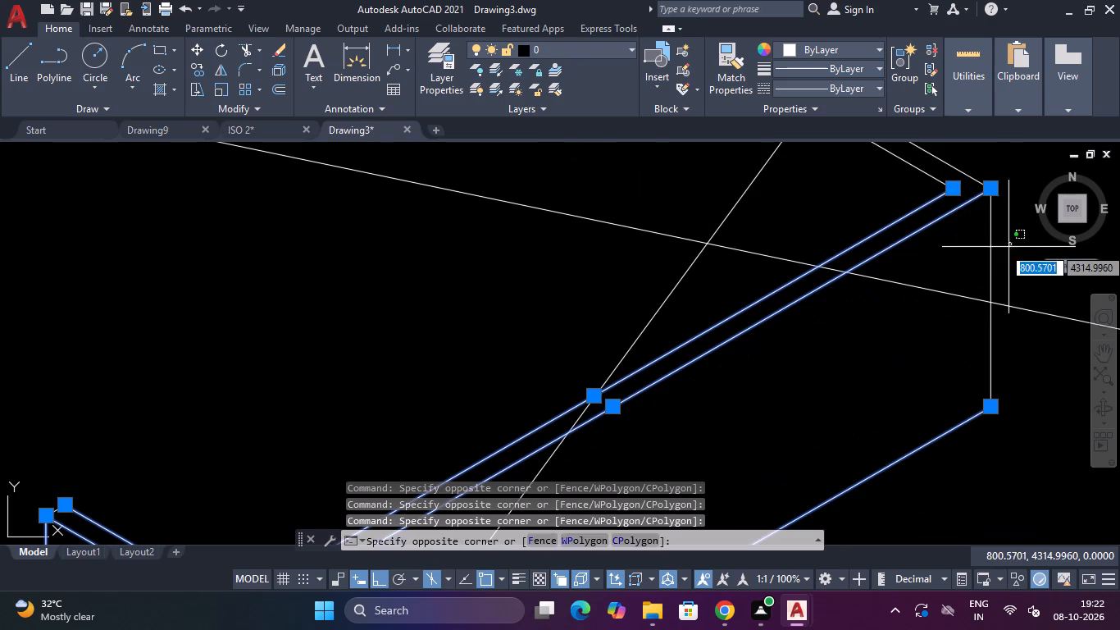
left_click_drag(1008, 247, 1004, 248, "shift")
left_click(977, 256, "shift")
scroll(977, 256, "down", 3, "shift")
scroll(966, 221, "up", 2, "shift")
left_click(954, 223, "shift")
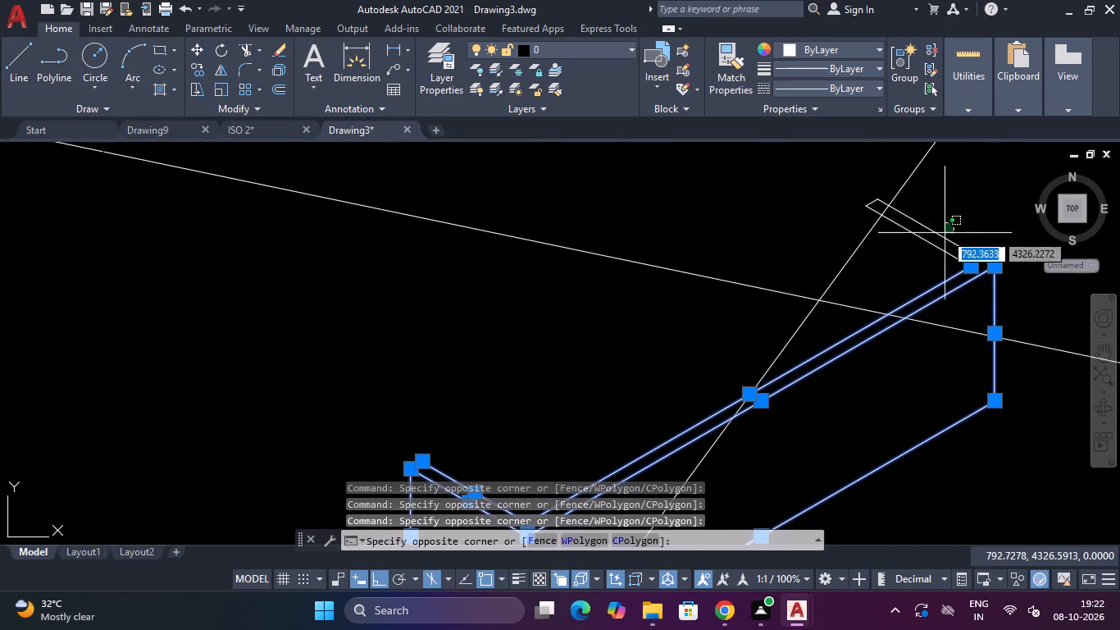
left_click(925, 251, "shift")
scroll(888, 213, "up", 6, "shift")
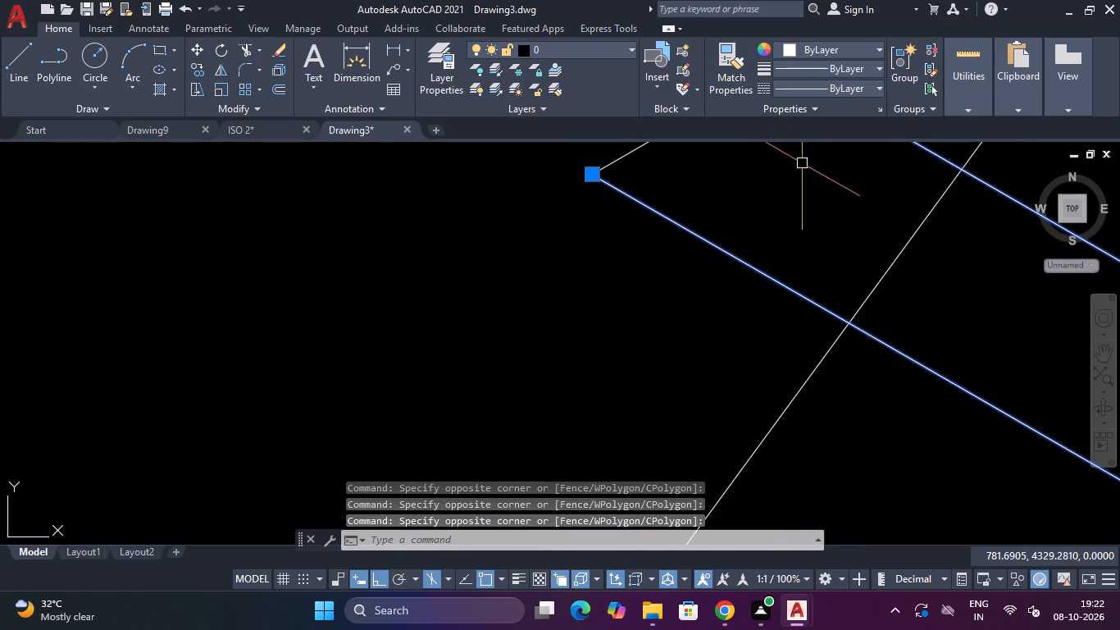
scroll(802, 163, "down", 3, "shift")
scroll(757, 145, "up", 1, "shift")
left_click(759, 142, "shift")
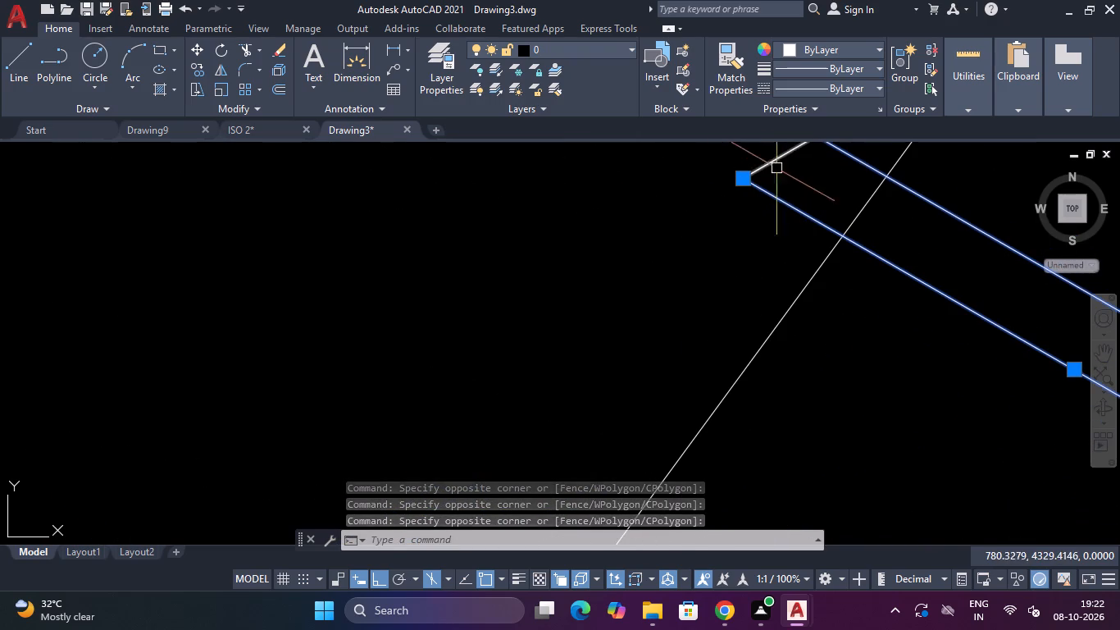
left_click(786, 162, "shift")
left_click(755, 154, "shift")
scroll(754, 157, "down", 2, "shift")
scroll(708, 229, "down", 3, "shift")
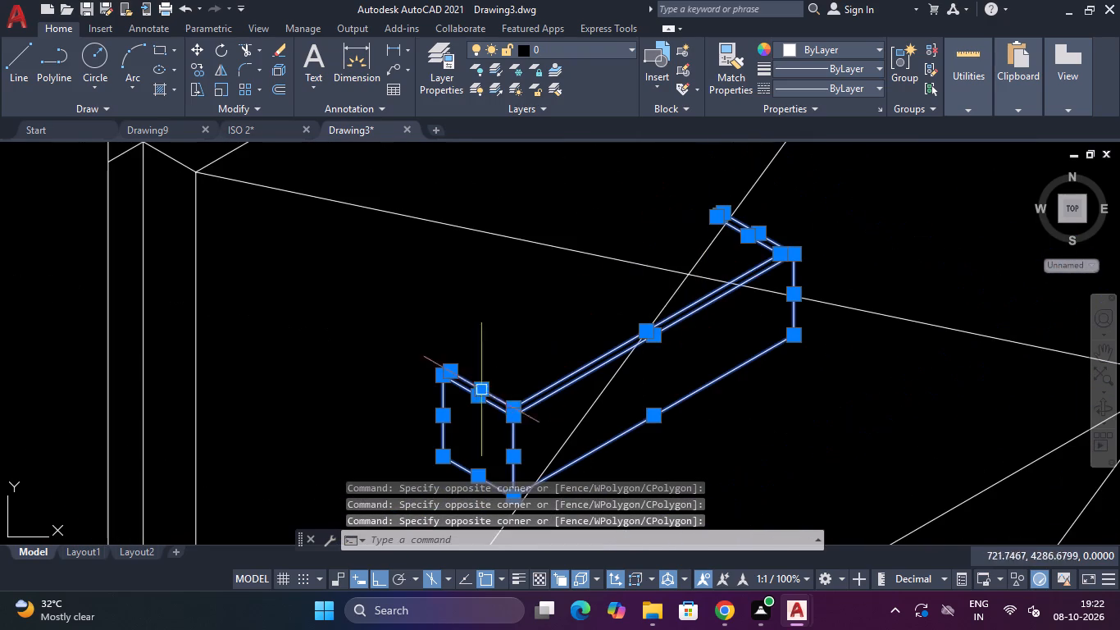
scroll(462, 400, "up", 3, "shift")
scroll(413, 312, "up", 2, "shift")
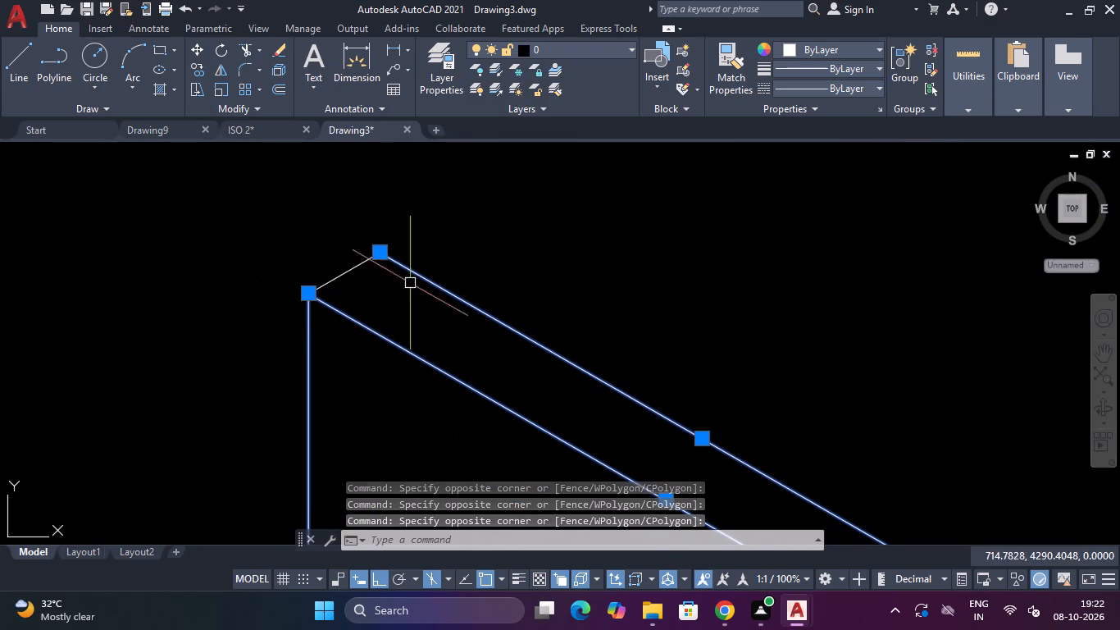
left_click_drag(375, 282, 366, 276, "shift")
left_click(316, 270, "shift")
scroll(339, 272, "down", 3, "shift")
scroll(341, 407, "down", 2, "shift")
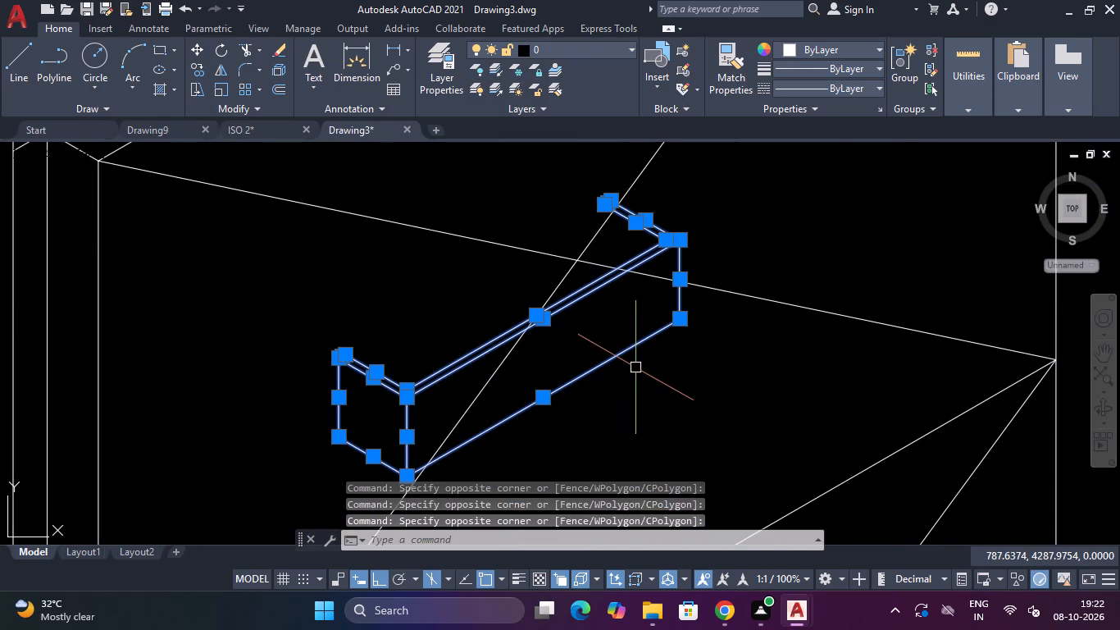
key("c")
key("o")
key("Return")
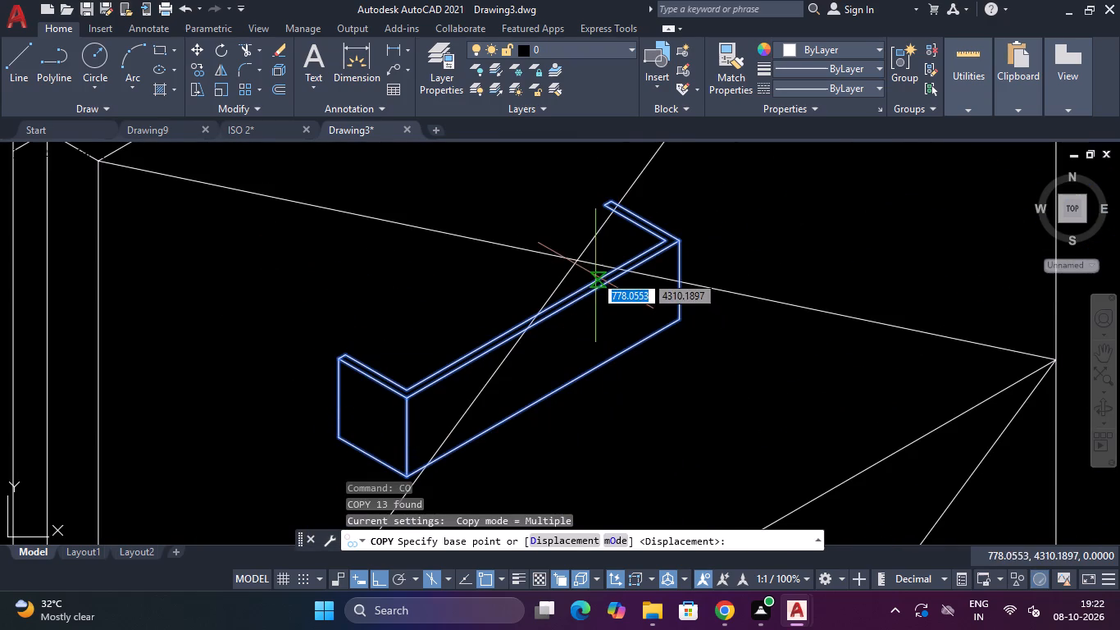
left_click(577, 262)
scroll(577, 262, "down", 2)
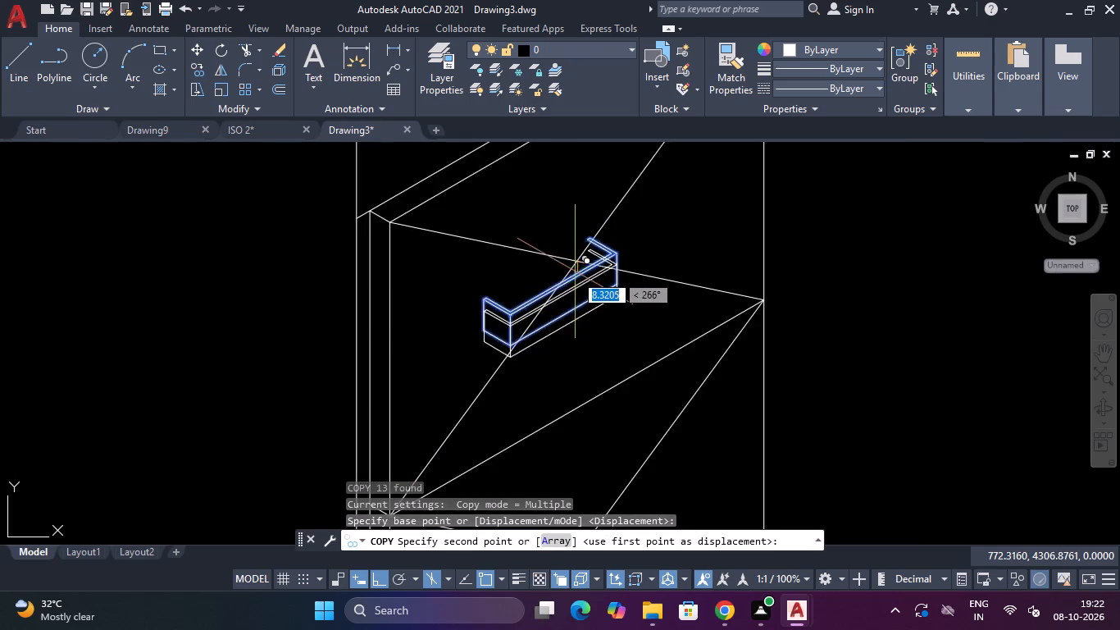
scroll(575, 276, "down", 3)
scroll(575, 350, "up", 2)
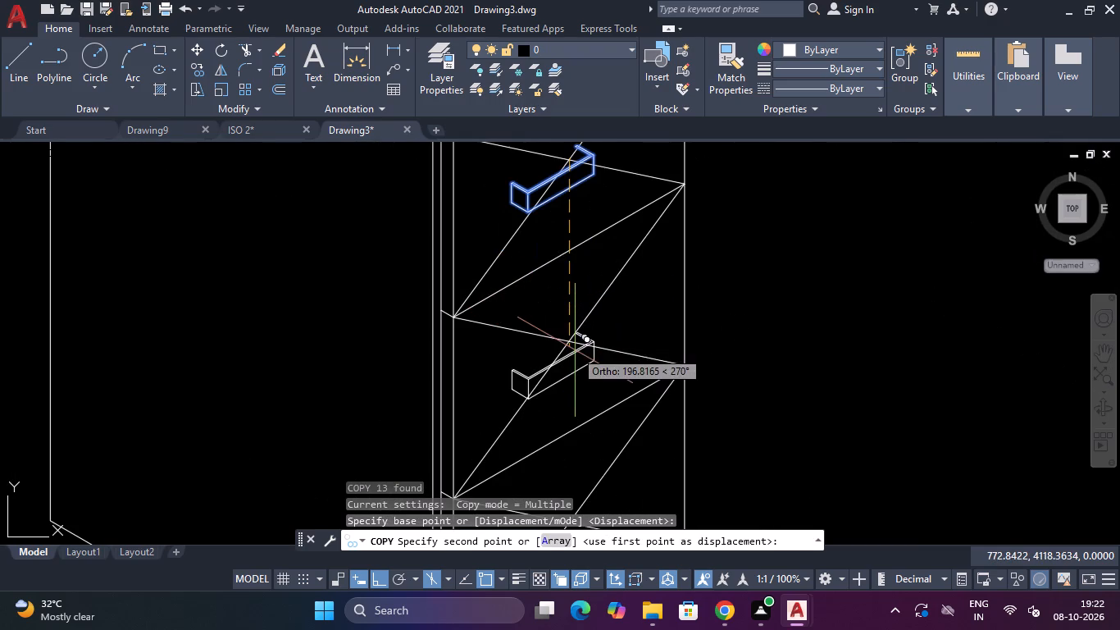
left_click(571, 342)
Place another copy of the handle on the bottom drawer, 382 units straight below the original, and finish copying.
scroll(571, 342, "down", 3)
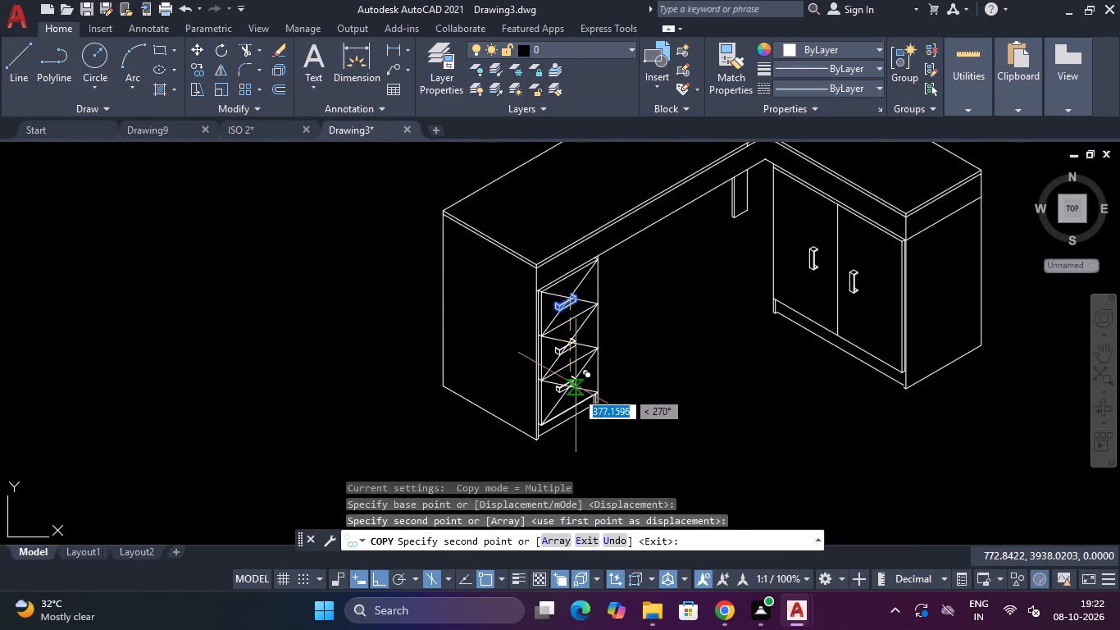
scroll(575, 398, "up", 3)
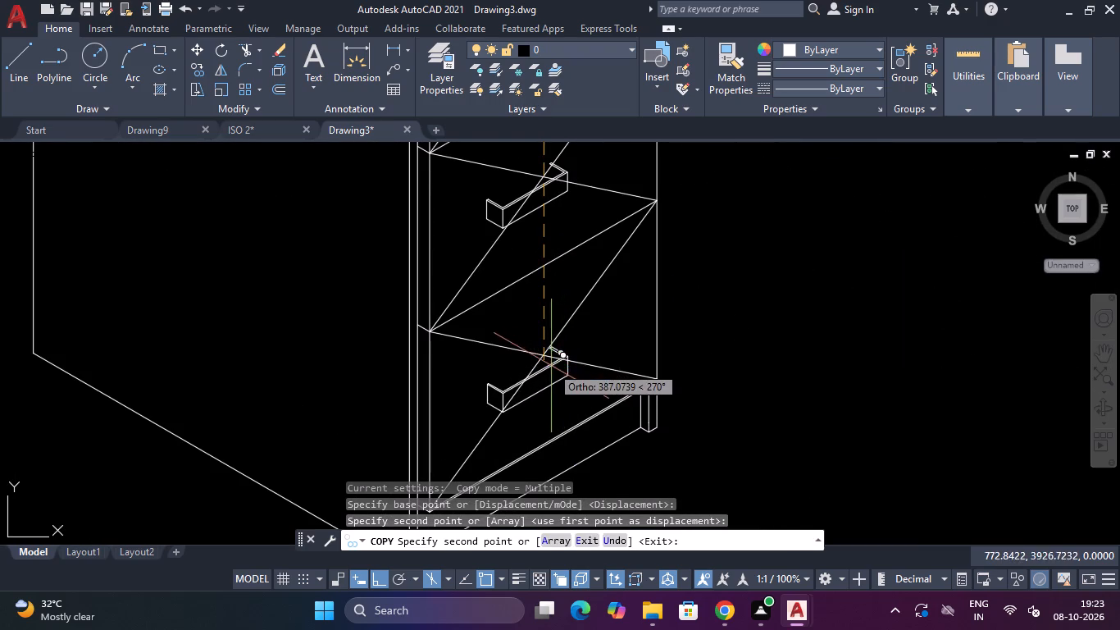
left_click(539, 360)
scroll(539, 360, "down", 3)
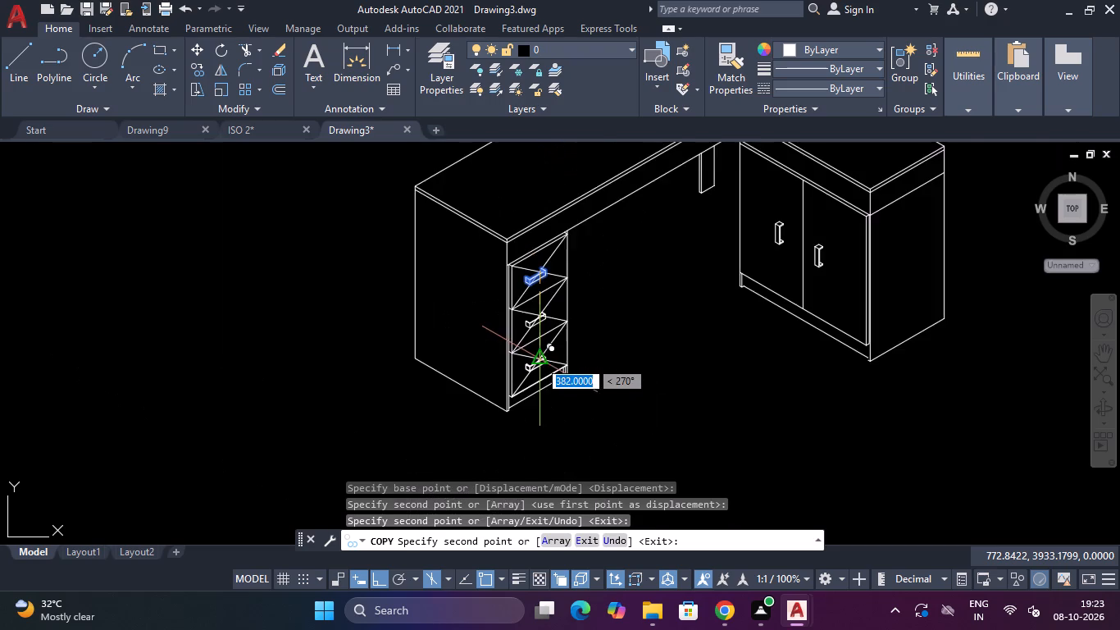
scroll(539, 360, "up", 2)
key("Escape")
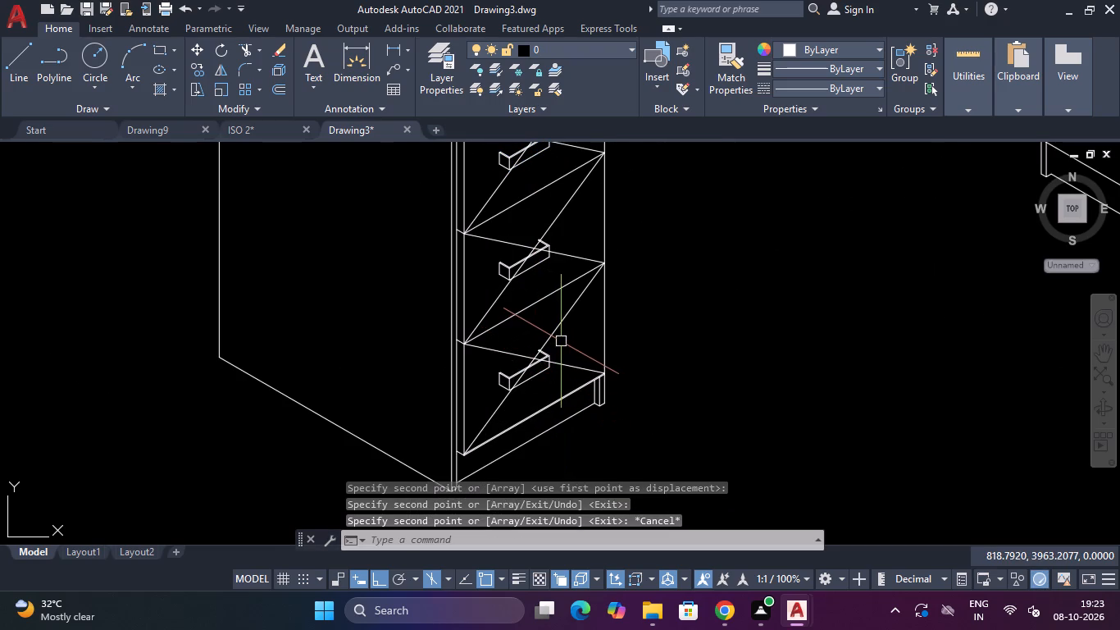
Erase the two diagonal construction lines crossing the top drawer front.
scroll(554, 253, "up", 4)
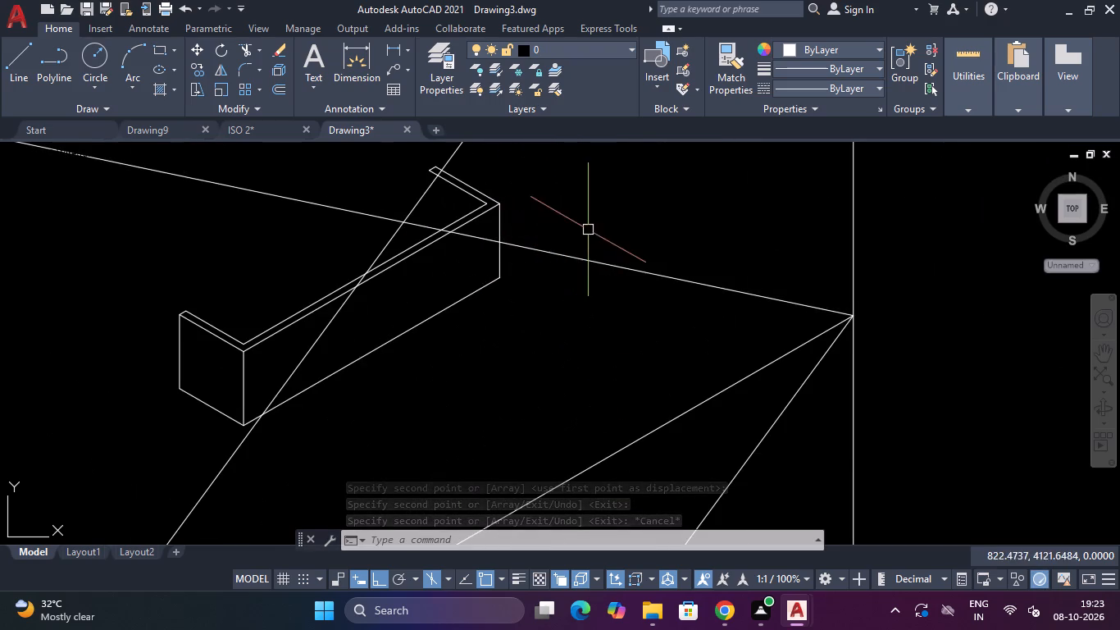
left_click(589, 230)
left_click(567, 275)
scroll(567, 275, "down", 3)
left_click_drag(580, 210, 572, 211)
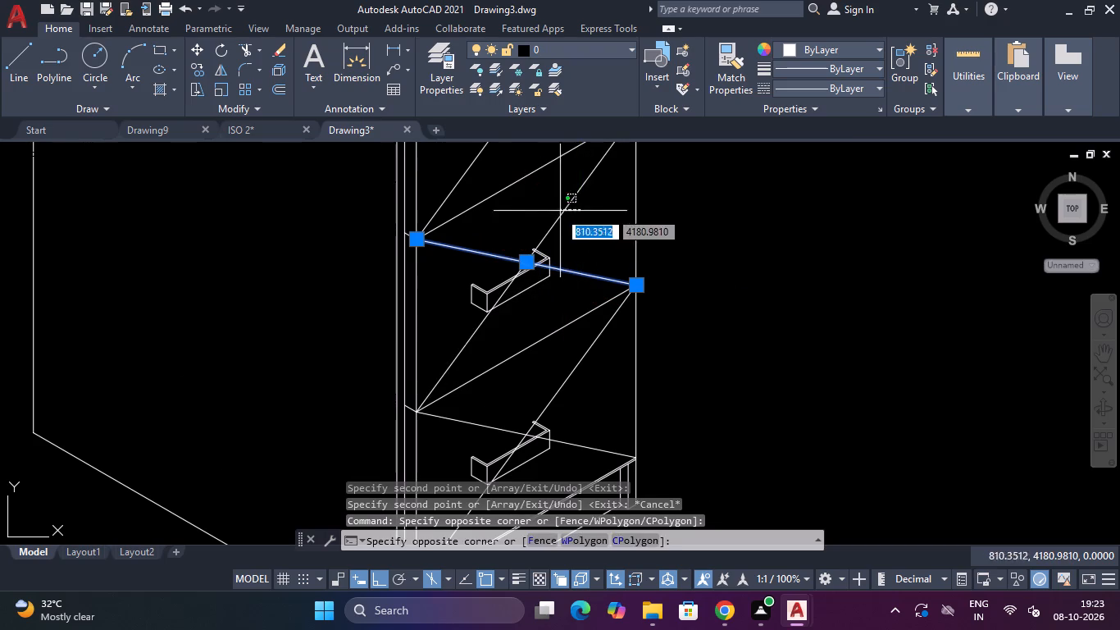
left_click(553, 211)
scroll(553, 211, "down", 3)
scroll(546, 190, "up", 3)
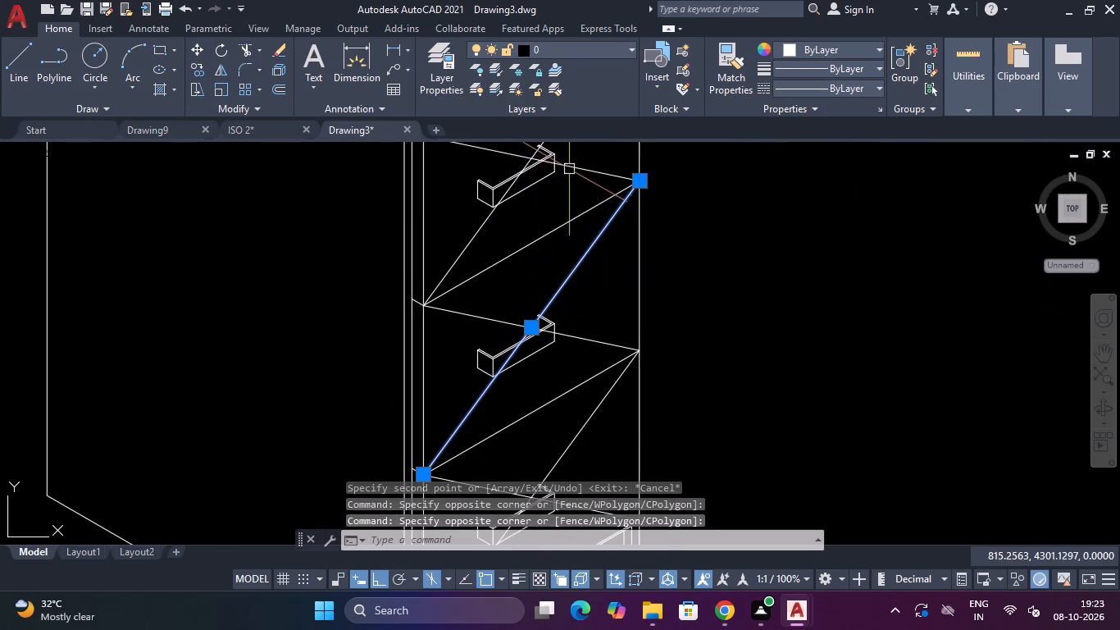
left_click(585, 156)
left_click(576, 173)
scroll(576, 173, "down", 2)
scroll(571, 158, "up", 3)
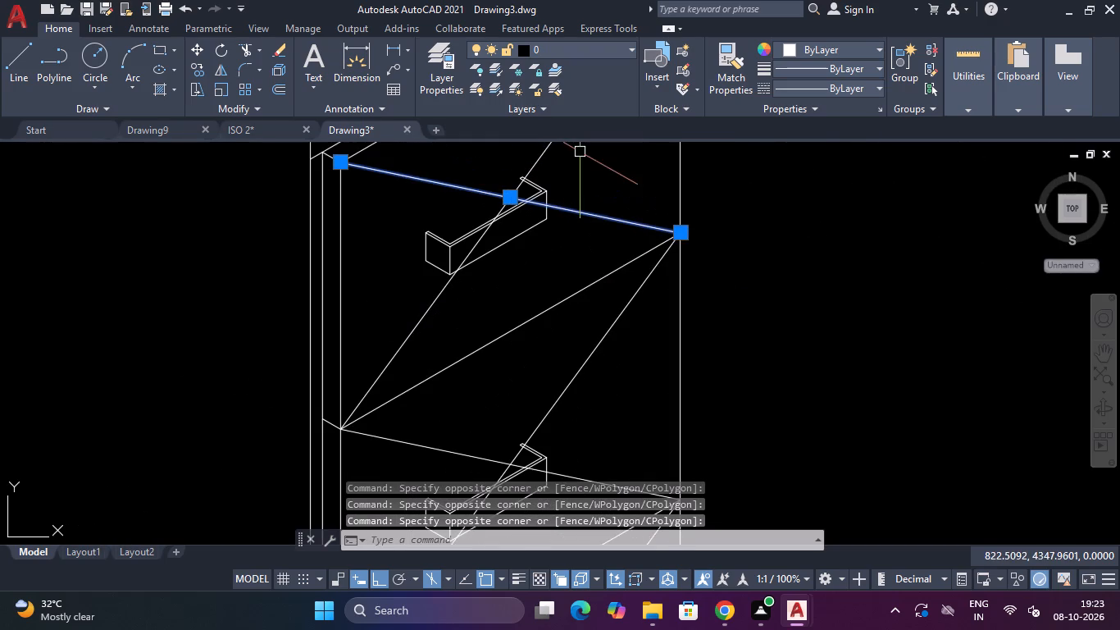
left_click(580, 152)
left_click(535, 156)
scroll(565, 220, "down", 2)
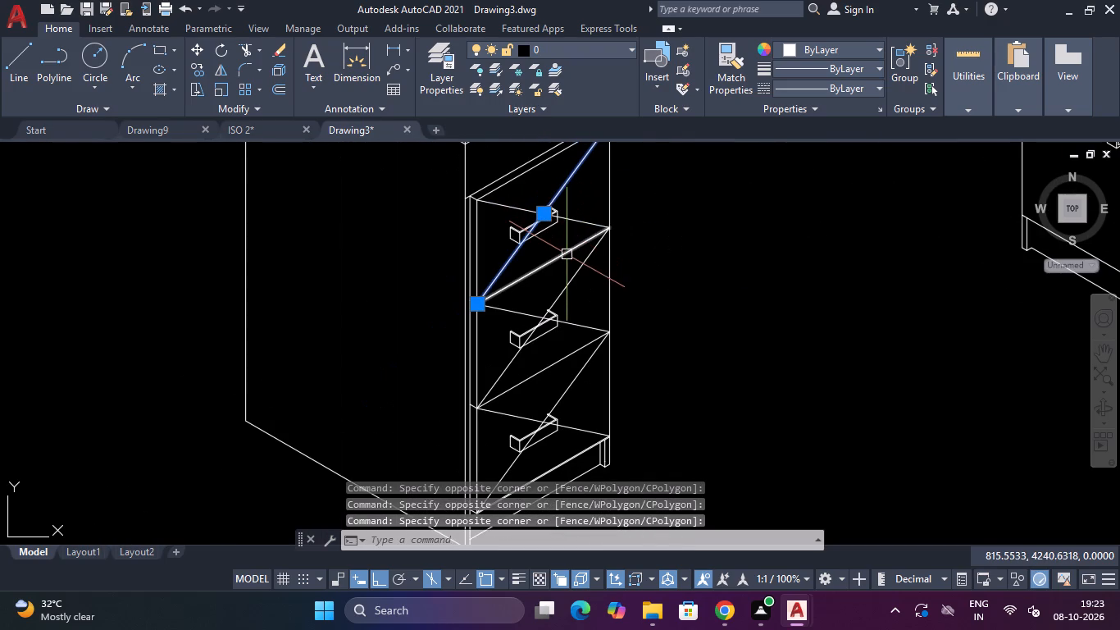
key("Delete")
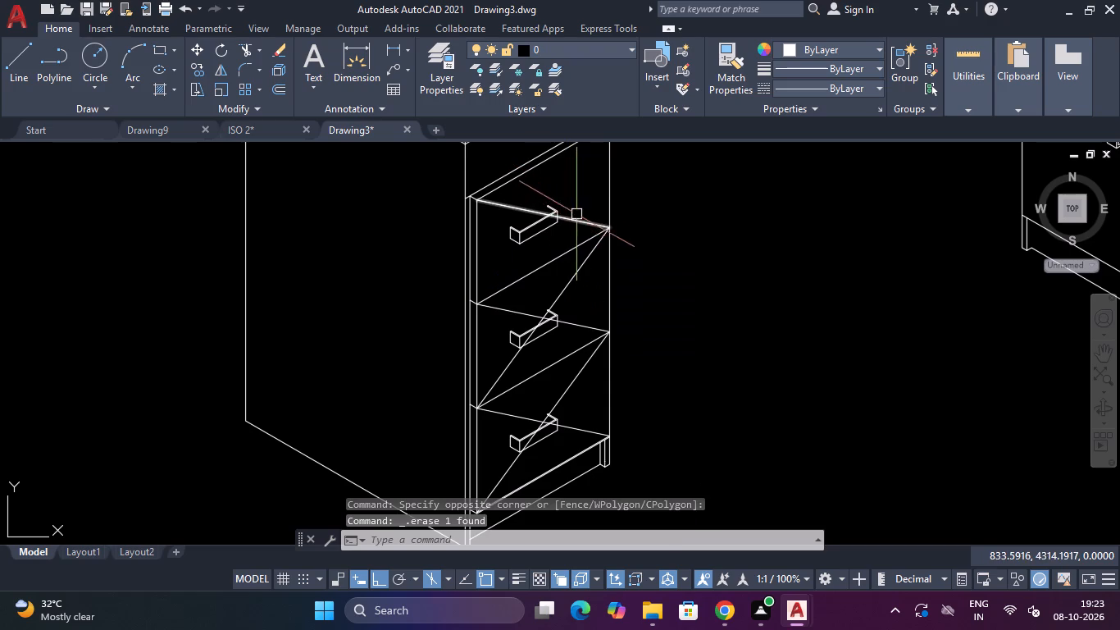
left_click(576, 214)
left_click(572, 226)
key("Delete")
Erase the two diagonal construction lines crossing the middle drawer front.
left_click(588, 274)
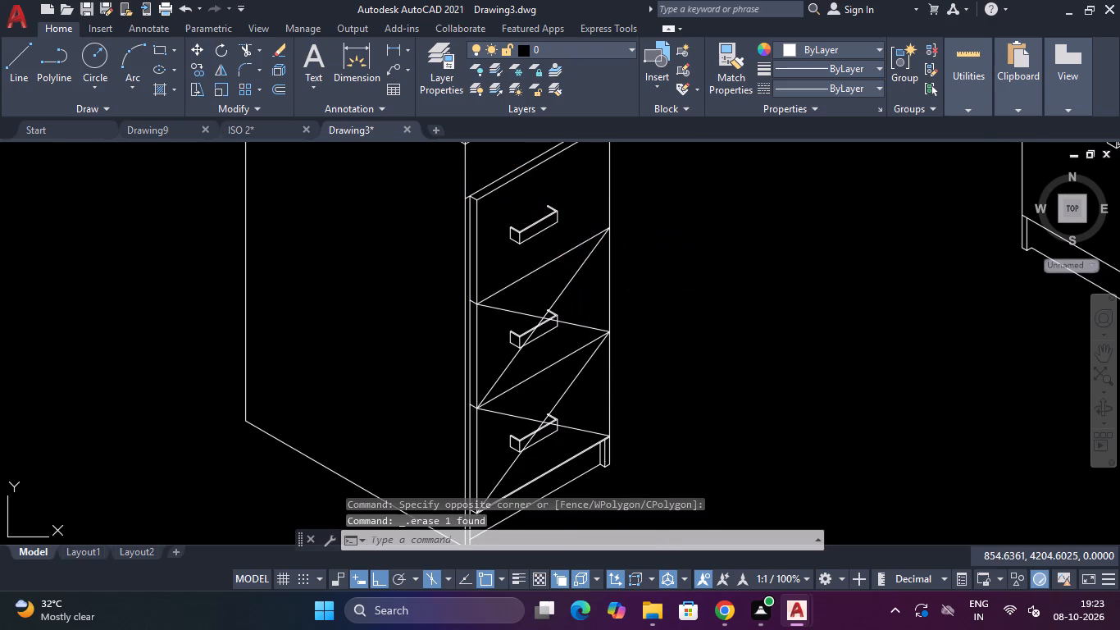
left_click(568, 267)
key("Delete")
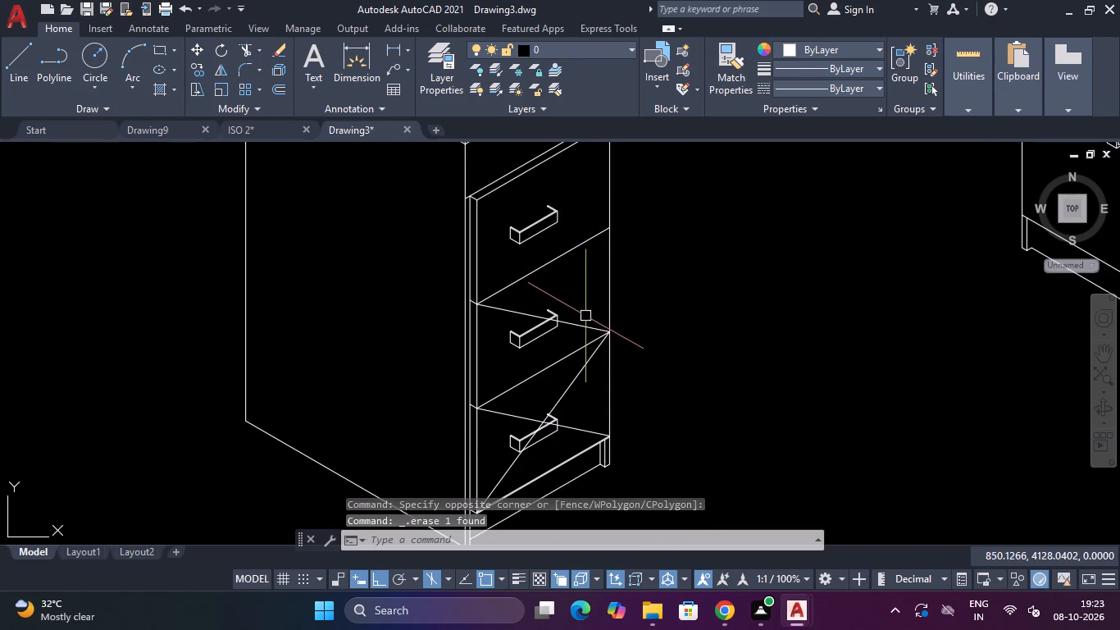
left_click(585, 316)
left_click(576, 334)
key("Delete")
Erase the two diagonal construction lines crossing the bottom drawer front.
left_click(585, 381)
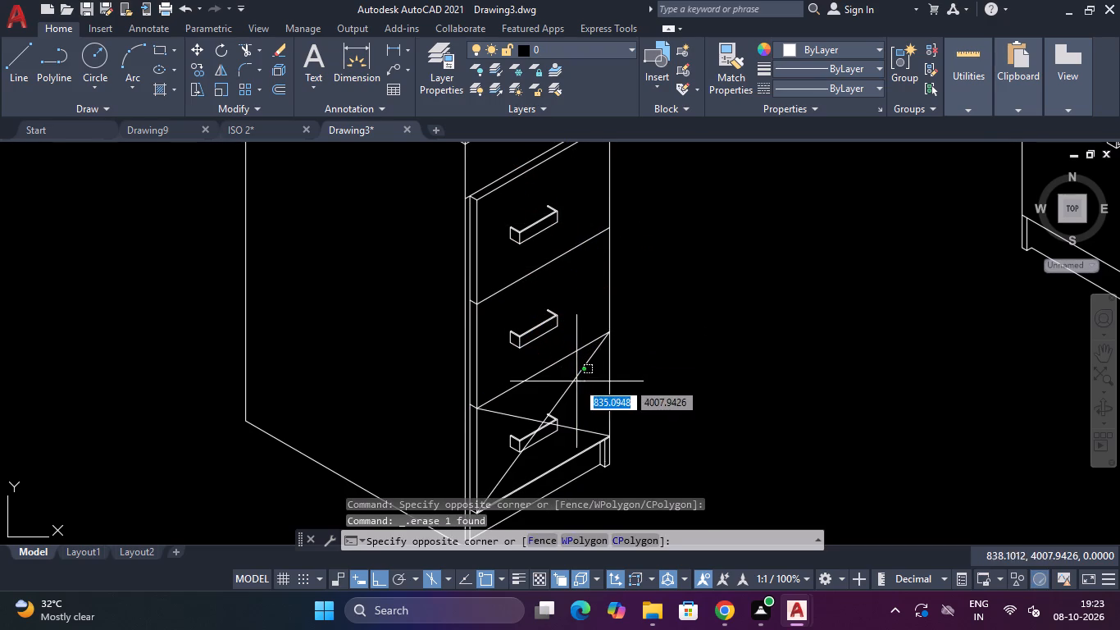
left_click(569, 378)
key("Delete")
left_click(576, 425)
key("Delete")
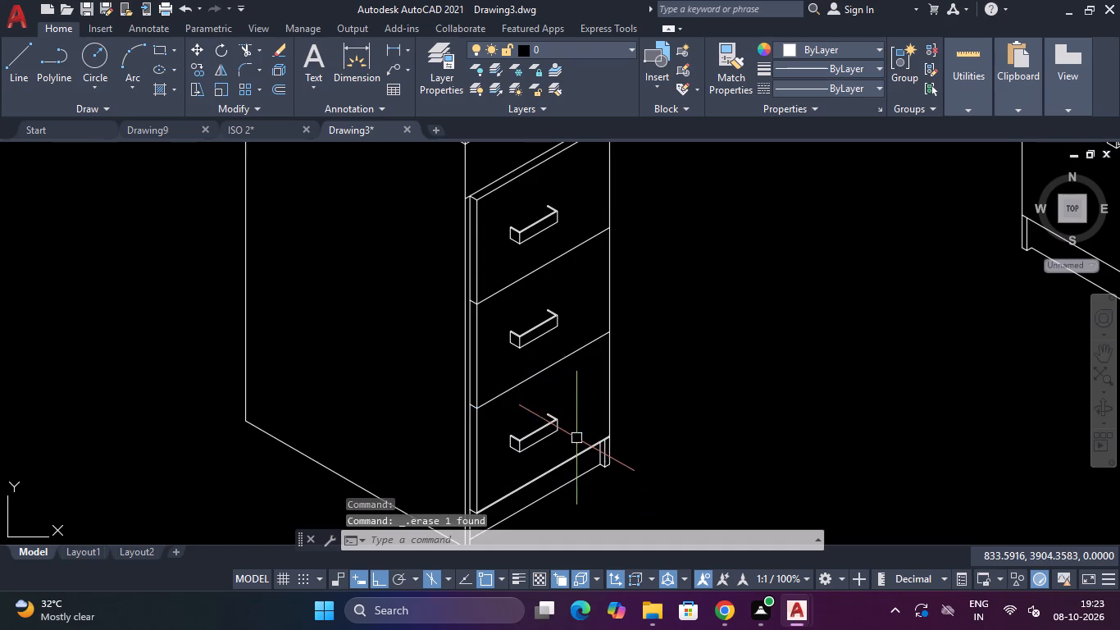
Add an aligned dimension along the long outer back edge of the L-shaped desktop, placed just outside the edge.
scroll(595, 382, "down", 1)
scroll(703, 367, "down", 2)
scroll(703, 367, "up", 1)
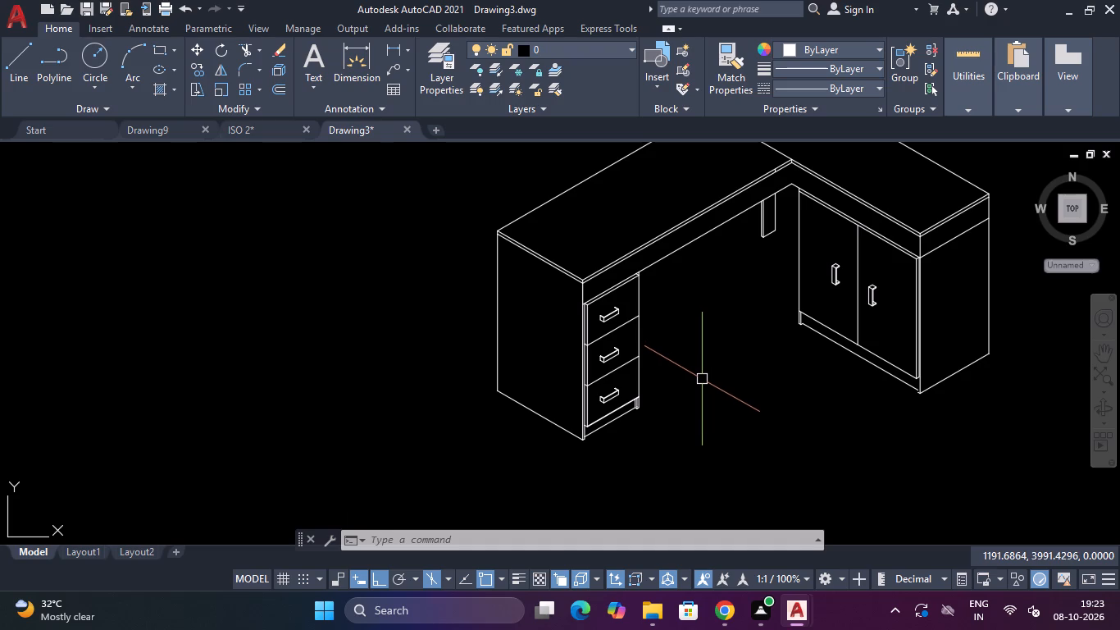
scroll(702, 379, "down", 1)
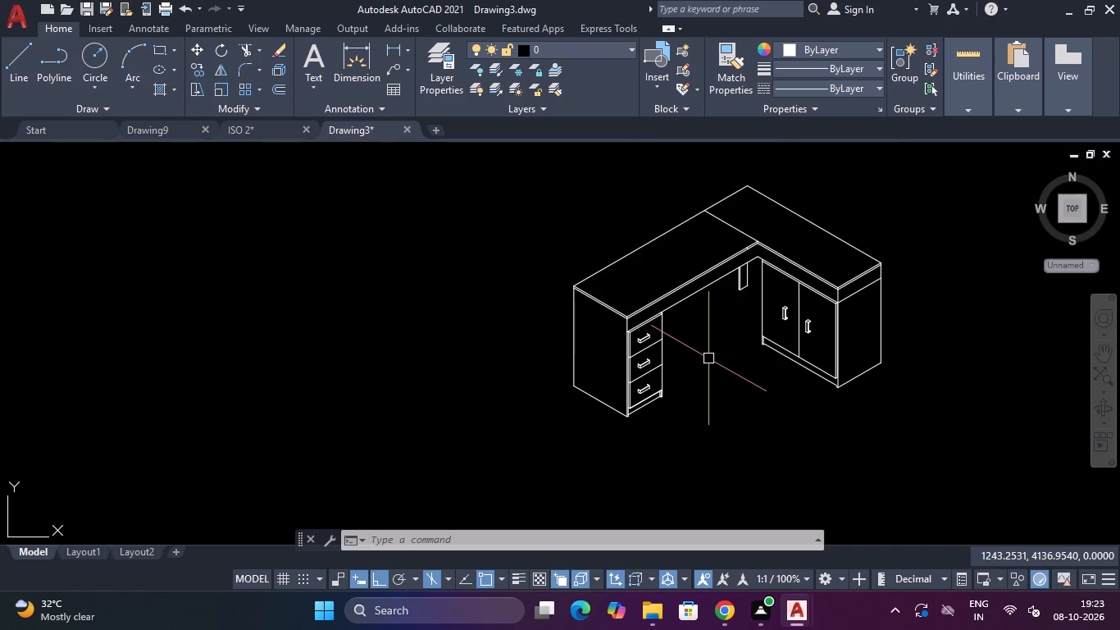
type("DA")
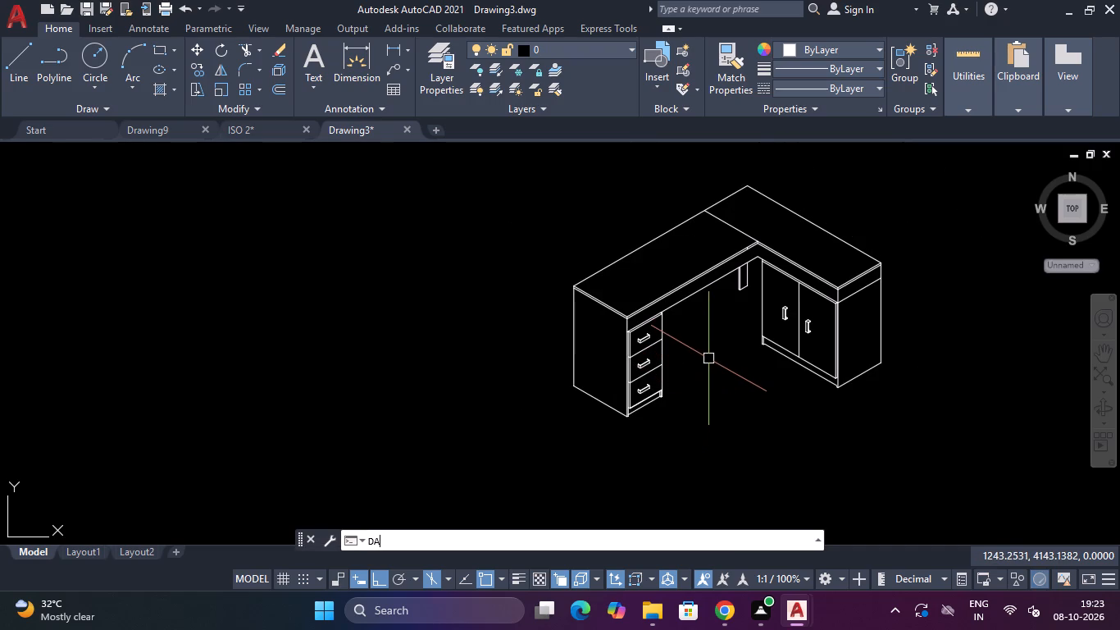
key("l")
key("space")
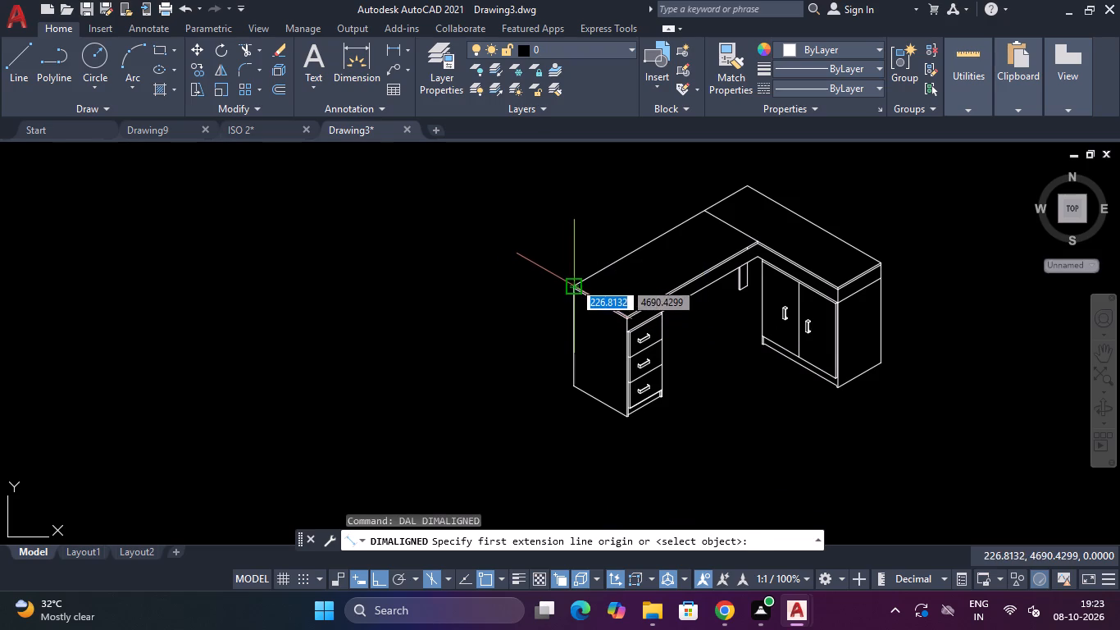
scroll(573, 281, "up", 4)
left_click(557, 306)
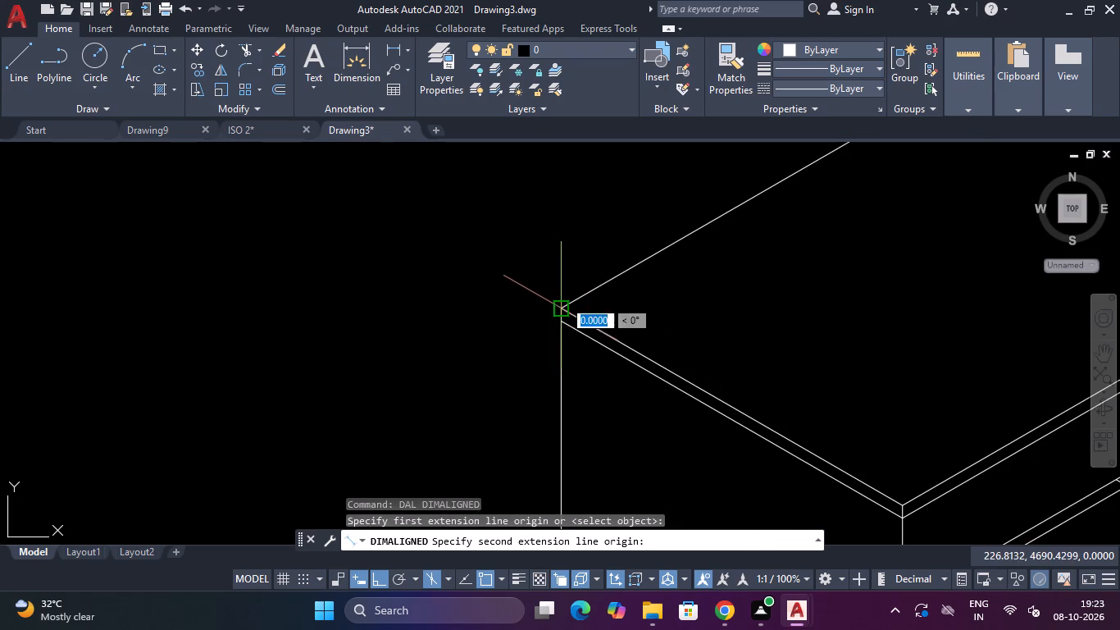
scroll(583, 276, "down", 4)
left_click(758, 183)
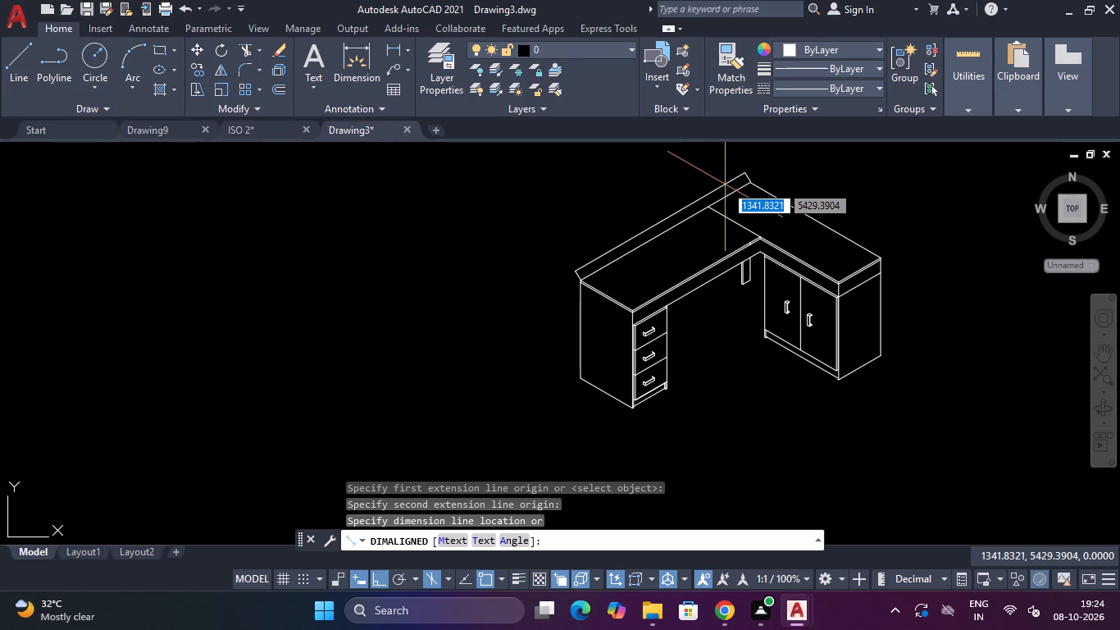
left_click(725, 185)
key("Escape")
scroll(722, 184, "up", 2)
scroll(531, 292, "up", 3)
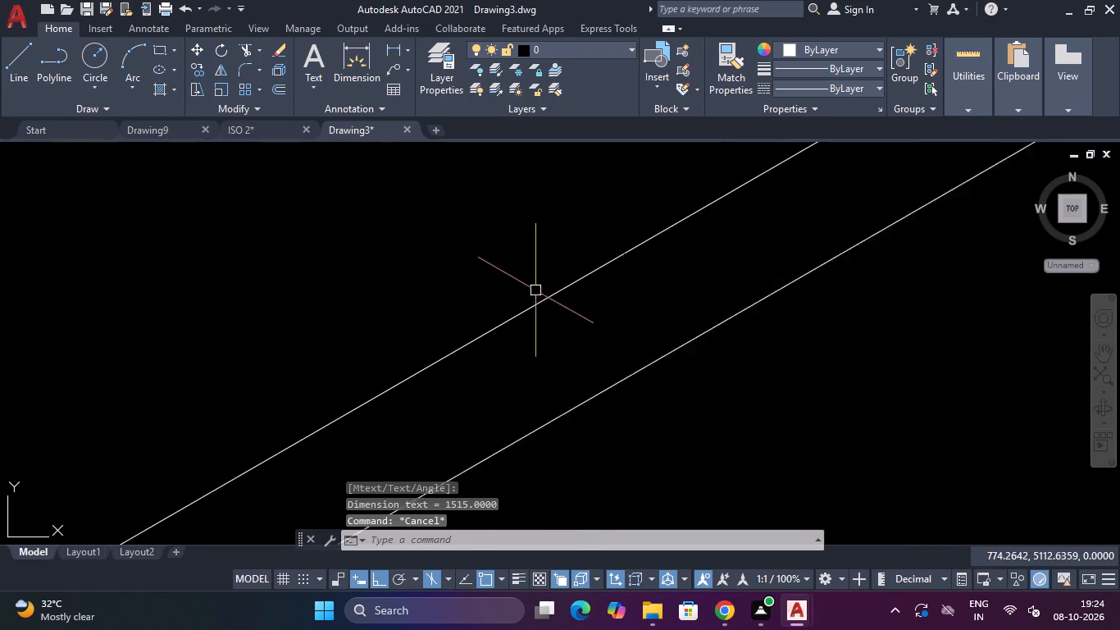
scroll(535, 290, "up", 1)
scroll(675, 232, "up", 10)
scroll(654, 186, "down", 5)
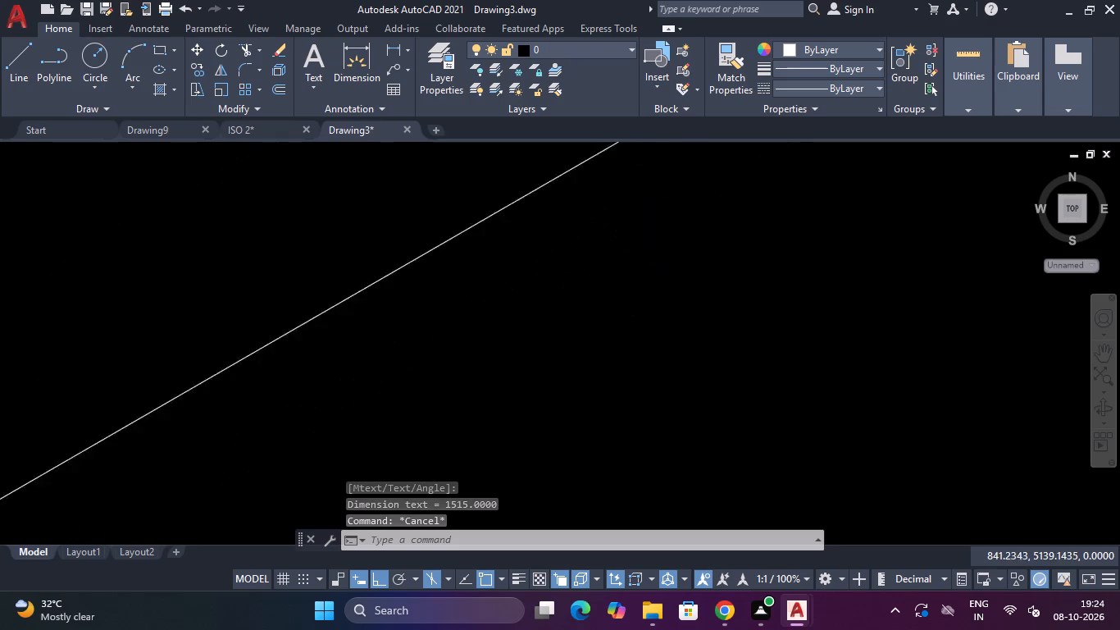
Select the aligned dimension along the desktop's long back edge and open its properties.
left_click(646, 210)
key("Escape")
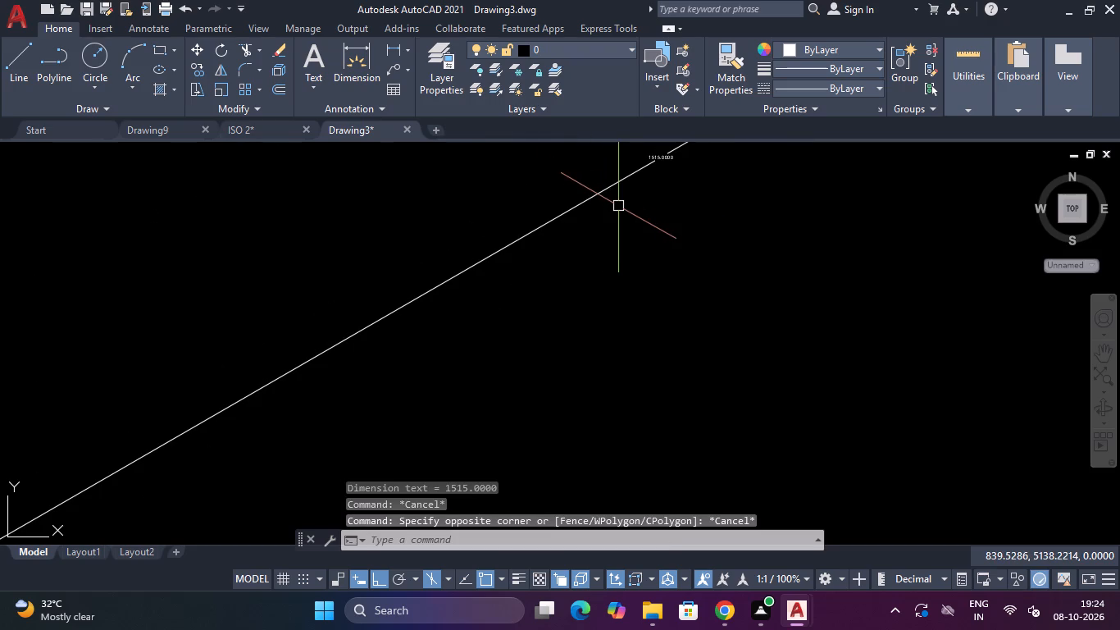
scroll(618, 206, "down", 3)
left_click(598, 176)
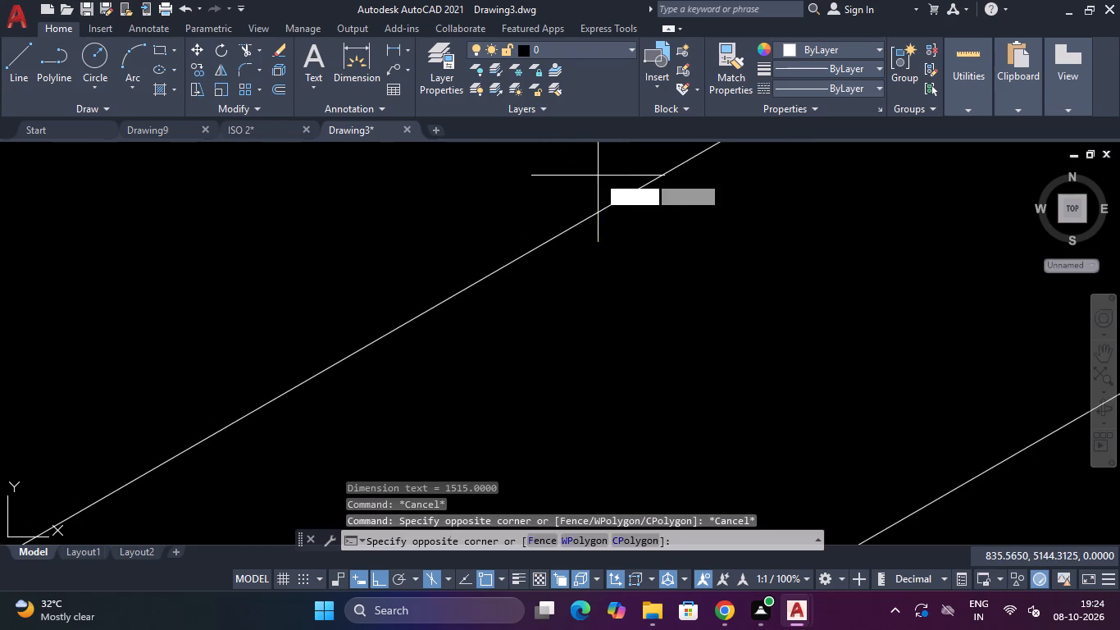
left_click(588, 289)
type("PRO")
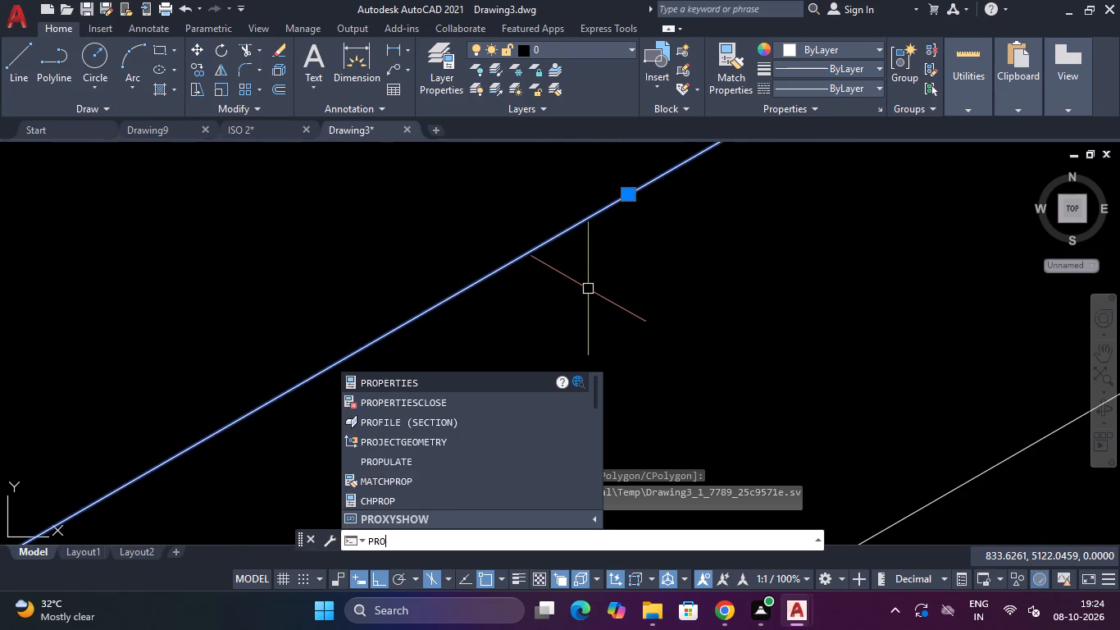
key("Return")
scroll(94, 385, "down", 2)
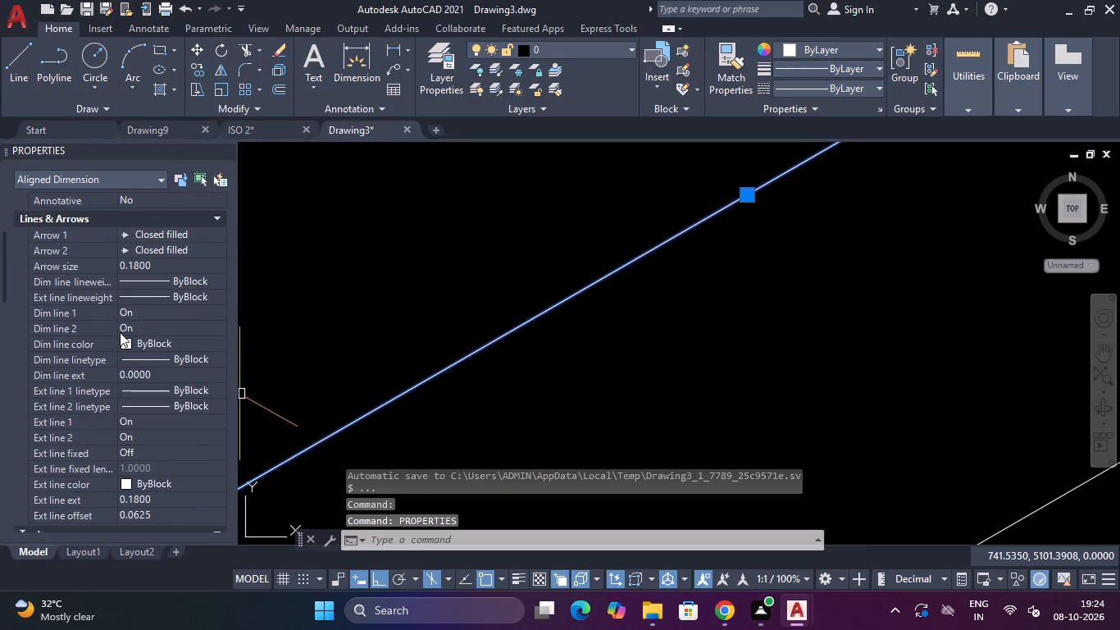
scroll(124, 303, "up", 4)
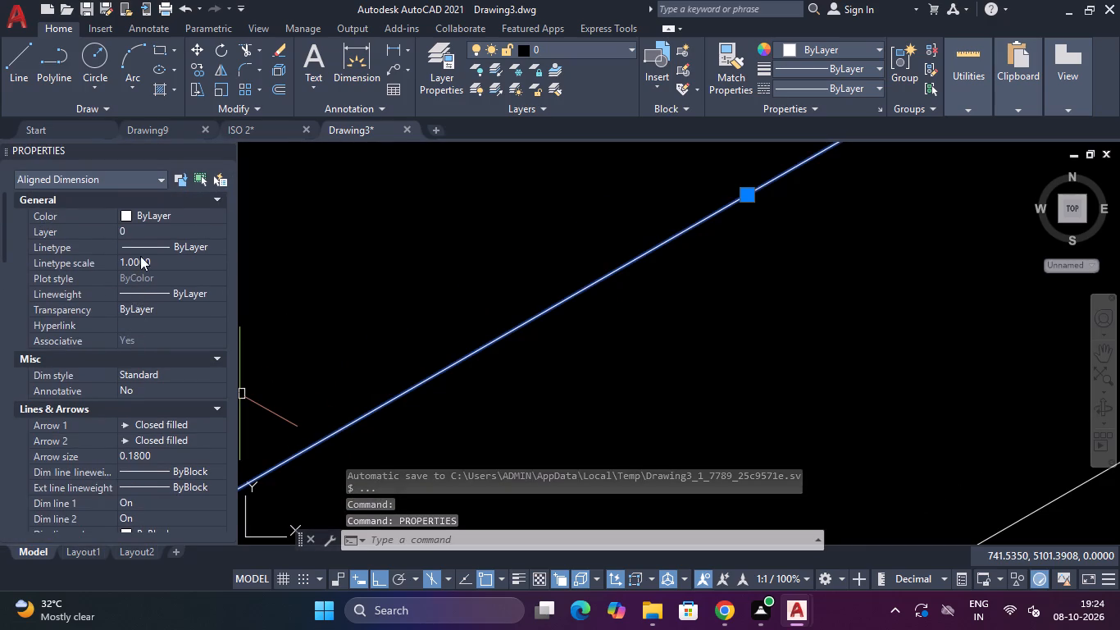
scroll(139, 257, "down", 3)
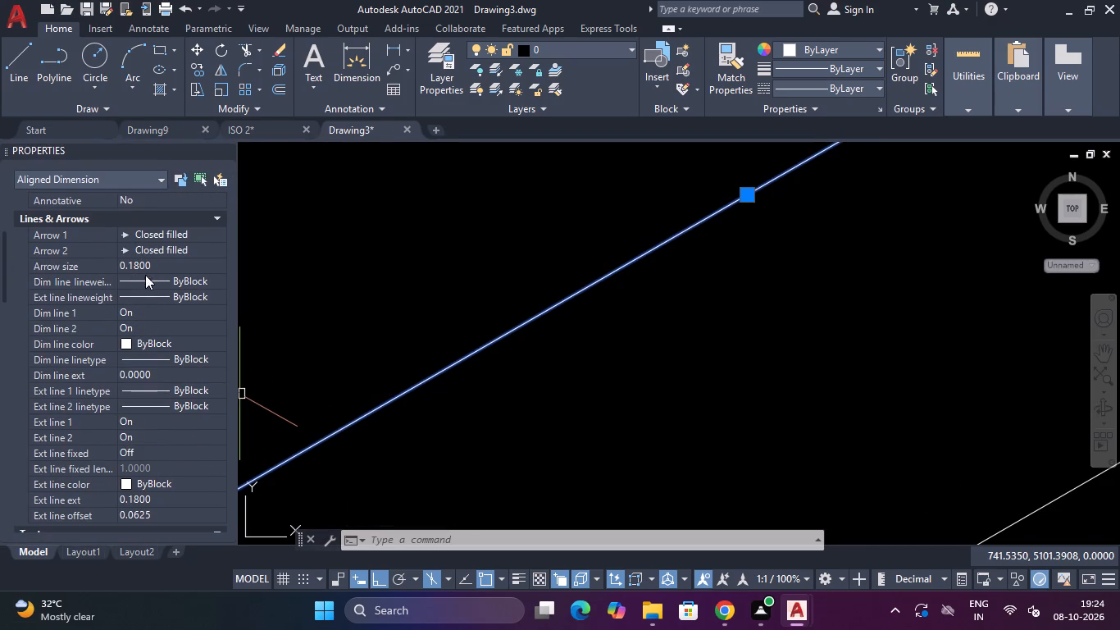
scroll(228, 331, "down", 5)
scroll(457, 325, "down", 4)
scroll(558, 283, "down", 2)
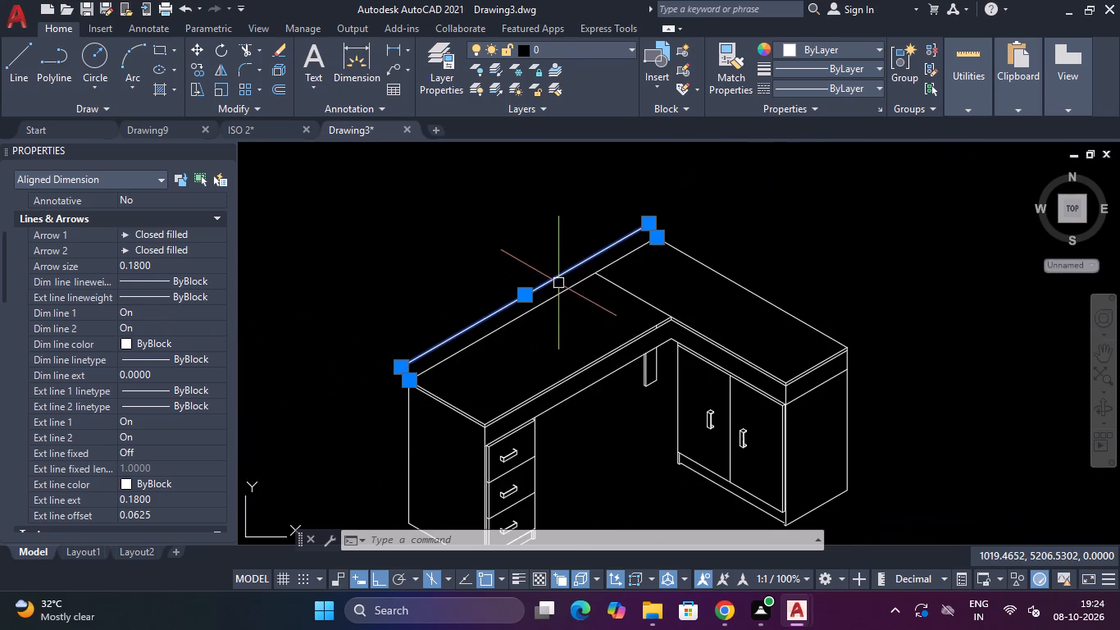
scroll(133, 460, "up", 2)
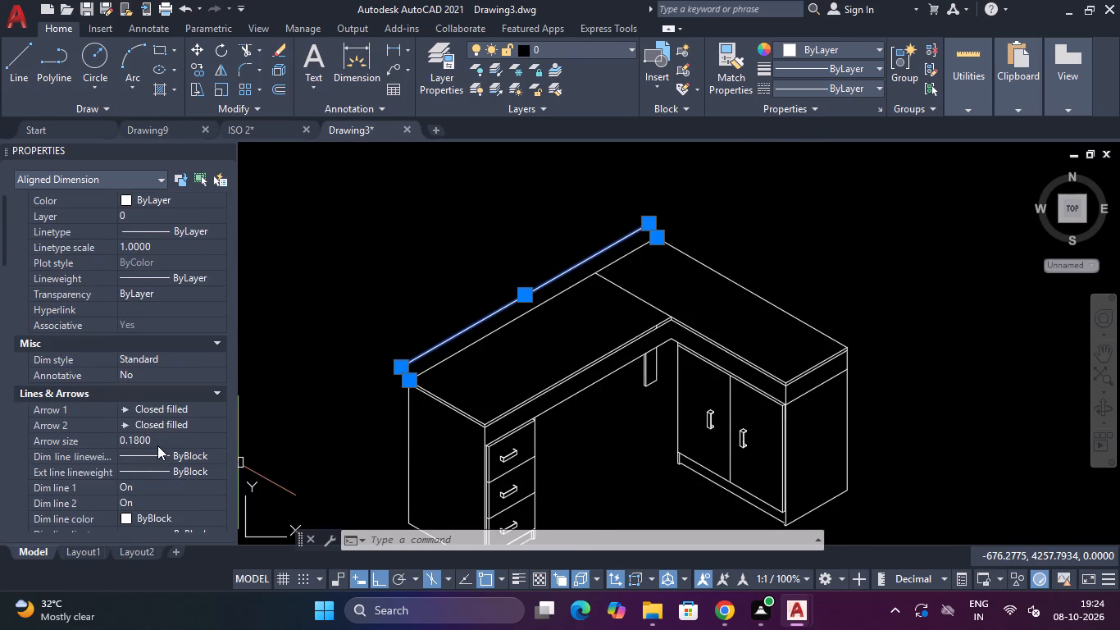
scroll(157, 445, "up", 2)
scroll(157, 434, "down", 4)
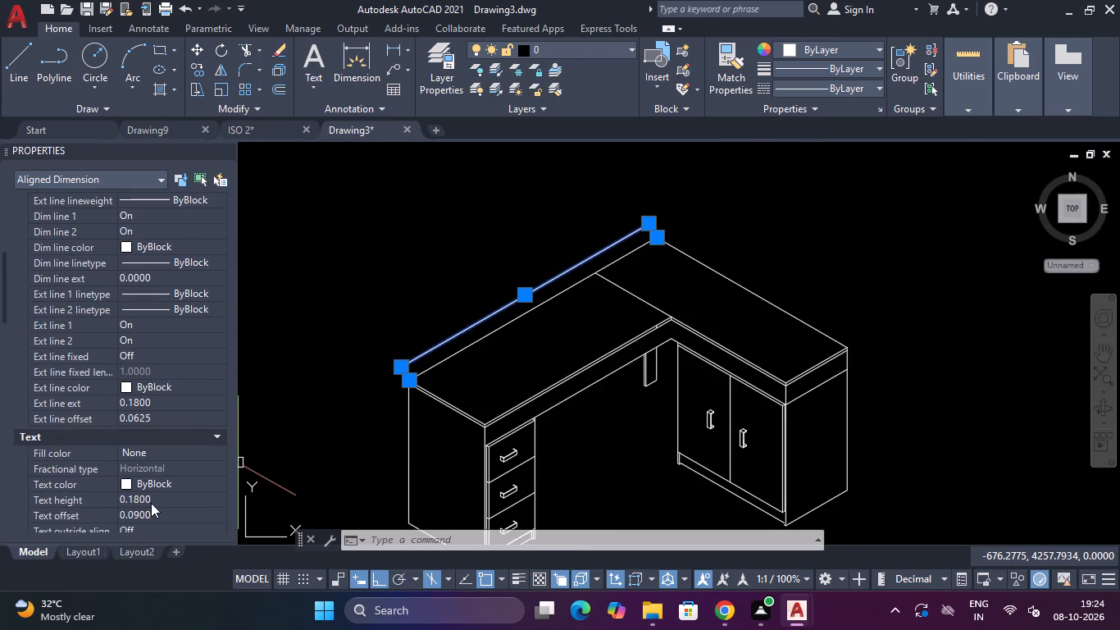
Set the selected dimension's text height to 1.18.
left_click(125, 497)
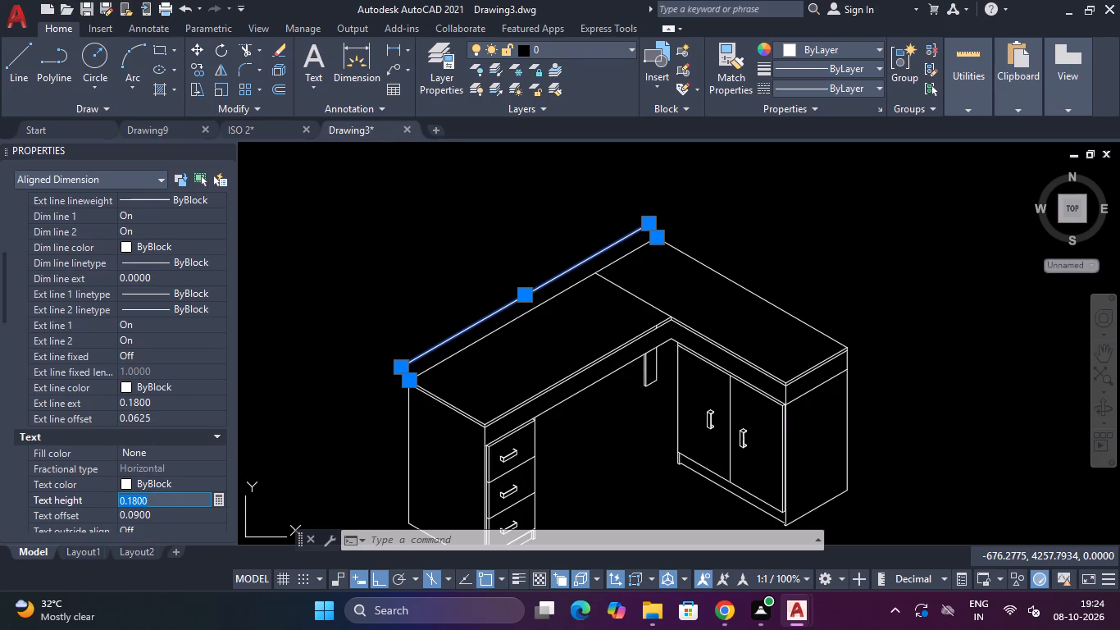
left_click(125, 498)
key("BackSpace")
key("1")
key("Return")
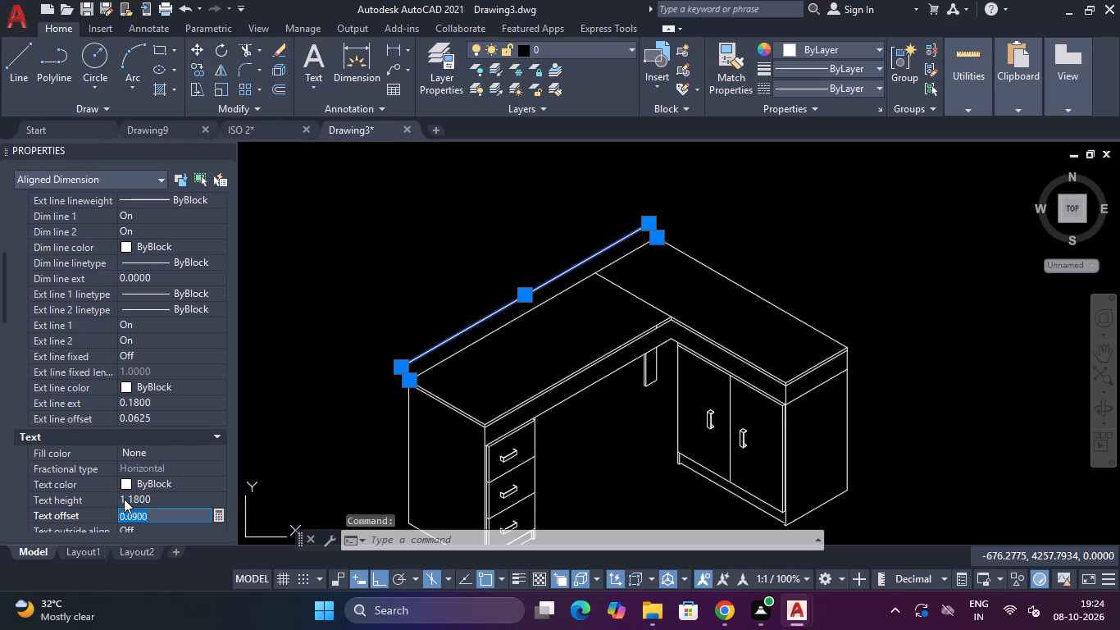
Set the selected dimension's text offset to 1.09.
scroll(130, 520, "up", 2)
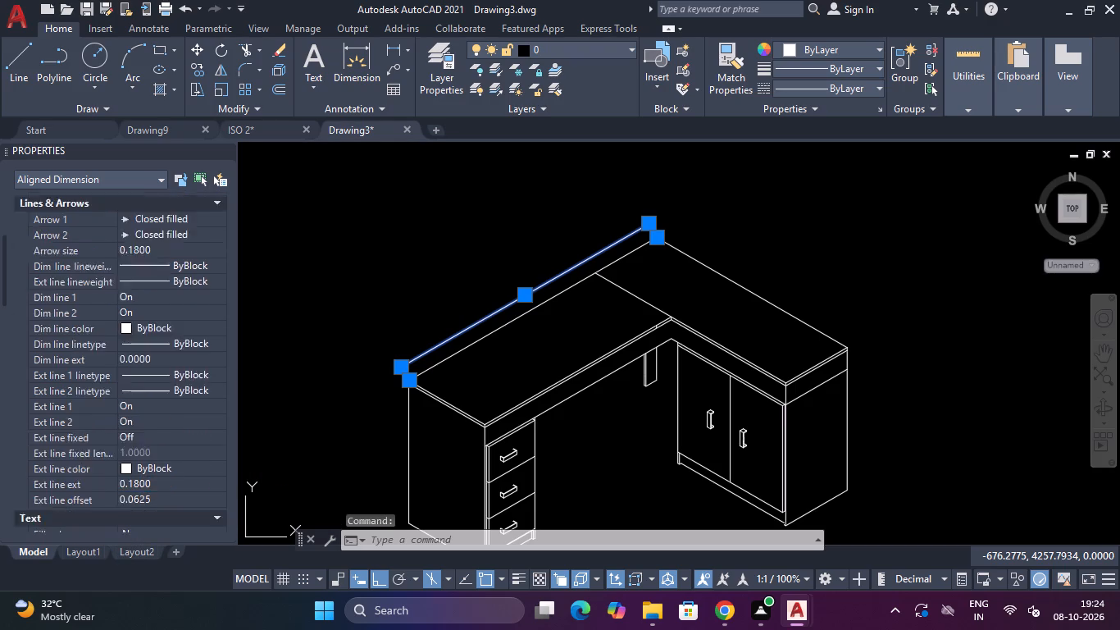
scroll(130, 520, "up", 1)
scroll(153, 468, "down", 4)
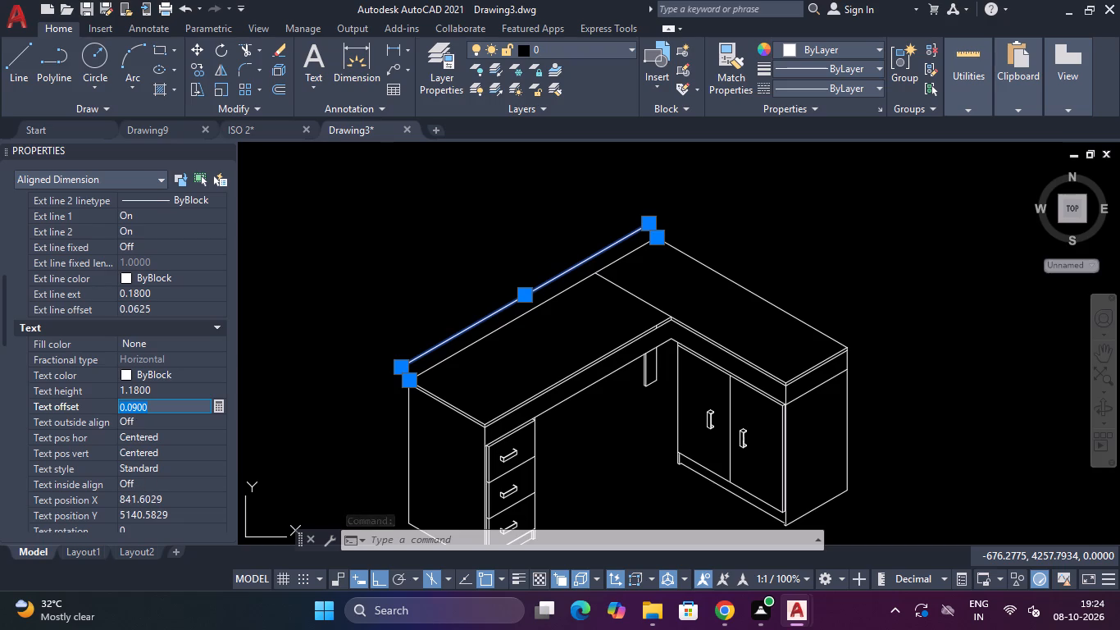
left_click(124, 409)
key("BackSpace")
key("2")
key("BackSpace")
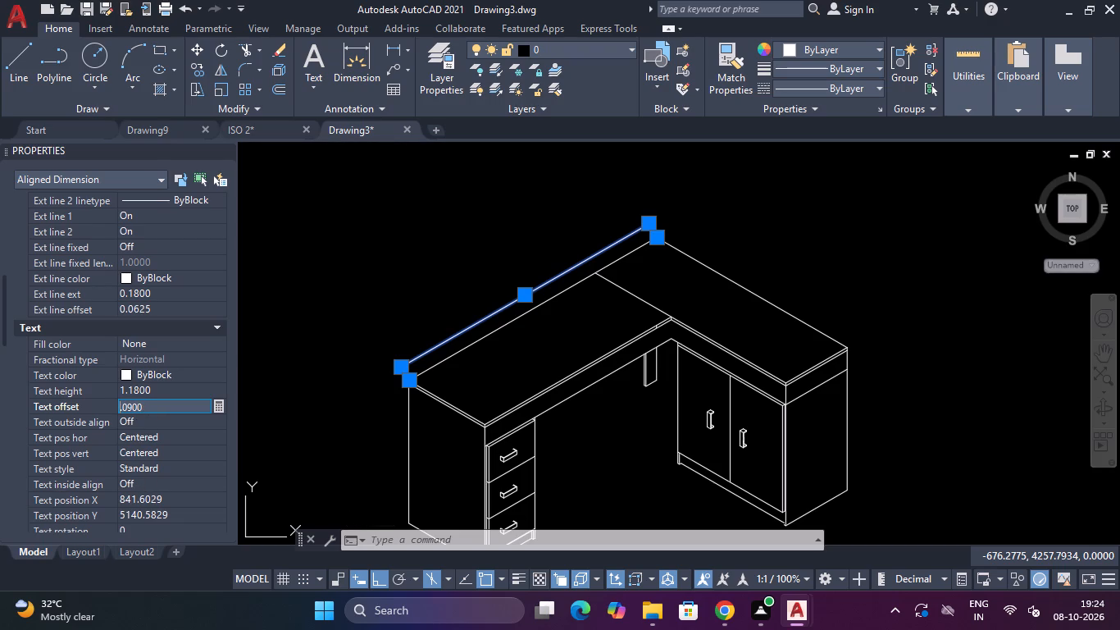
key("1")
key("Return")
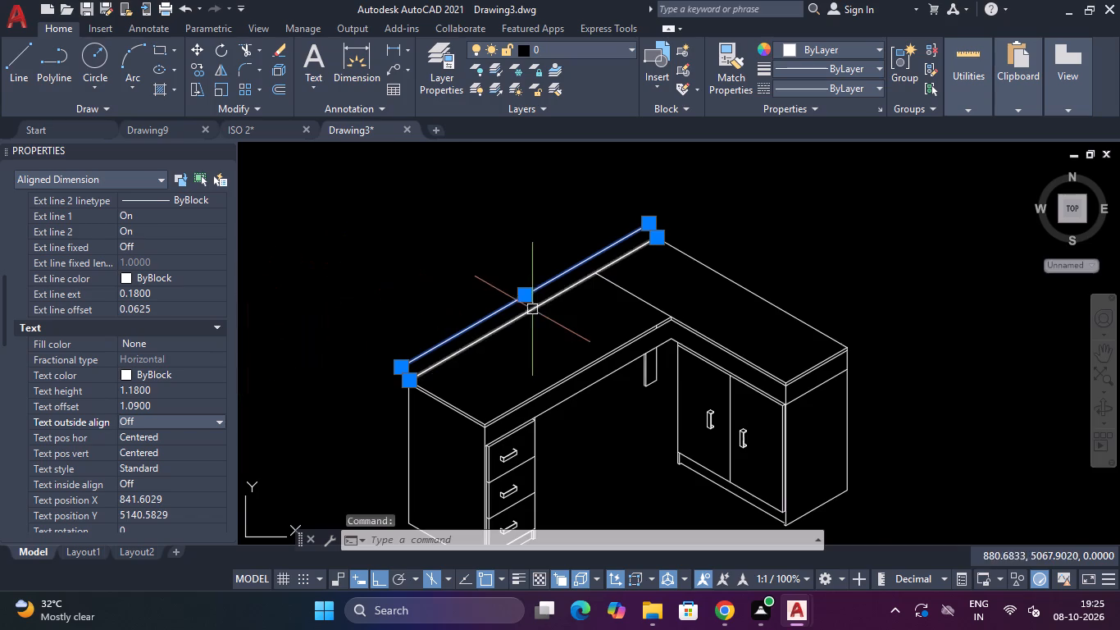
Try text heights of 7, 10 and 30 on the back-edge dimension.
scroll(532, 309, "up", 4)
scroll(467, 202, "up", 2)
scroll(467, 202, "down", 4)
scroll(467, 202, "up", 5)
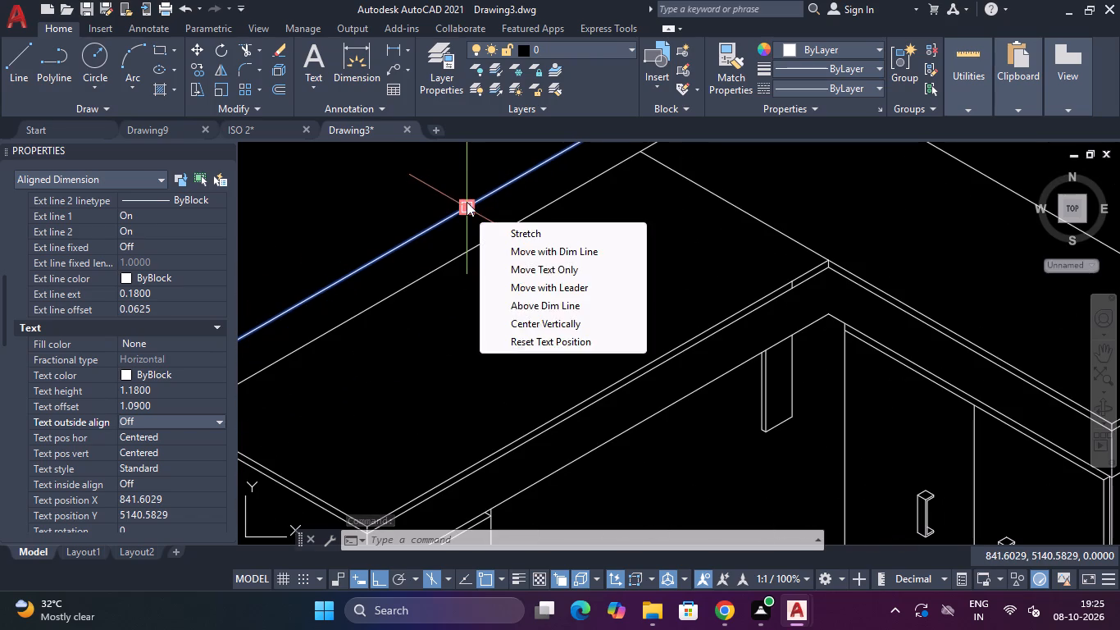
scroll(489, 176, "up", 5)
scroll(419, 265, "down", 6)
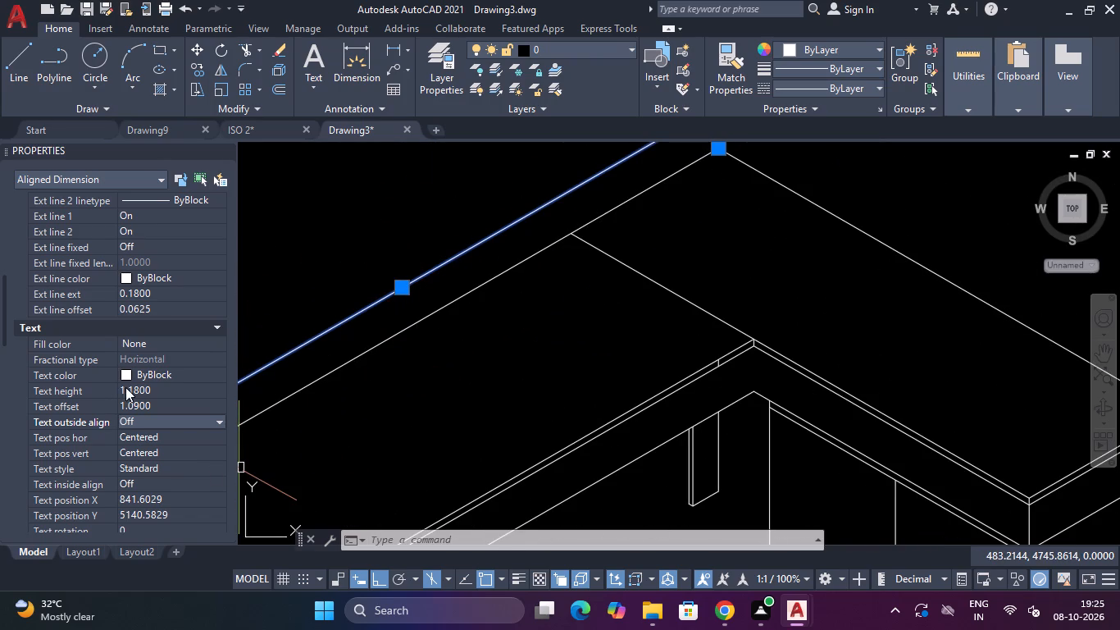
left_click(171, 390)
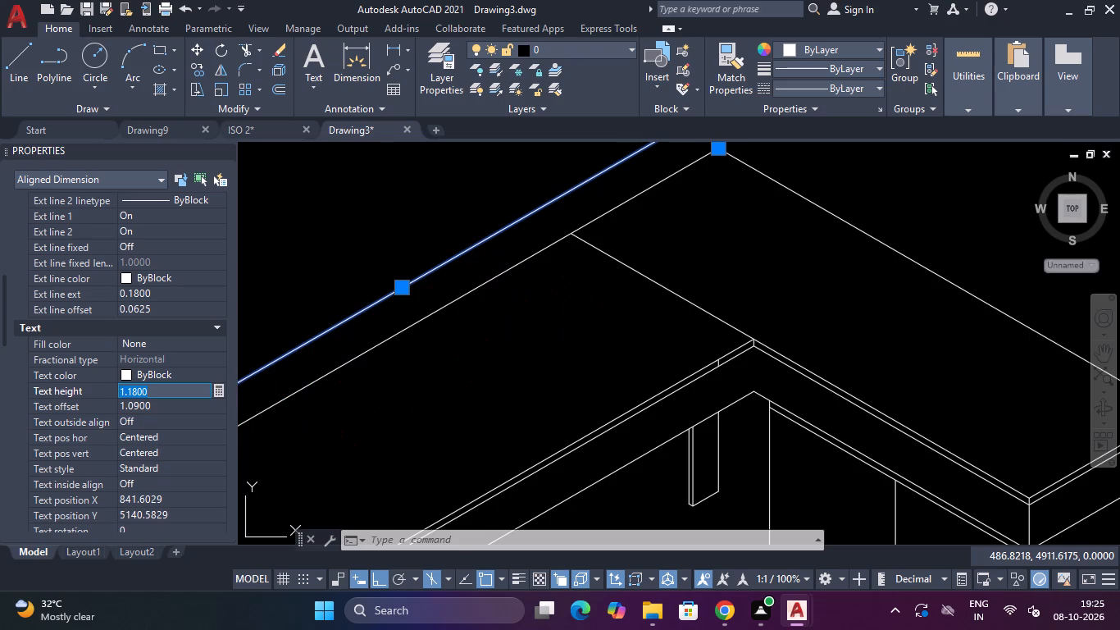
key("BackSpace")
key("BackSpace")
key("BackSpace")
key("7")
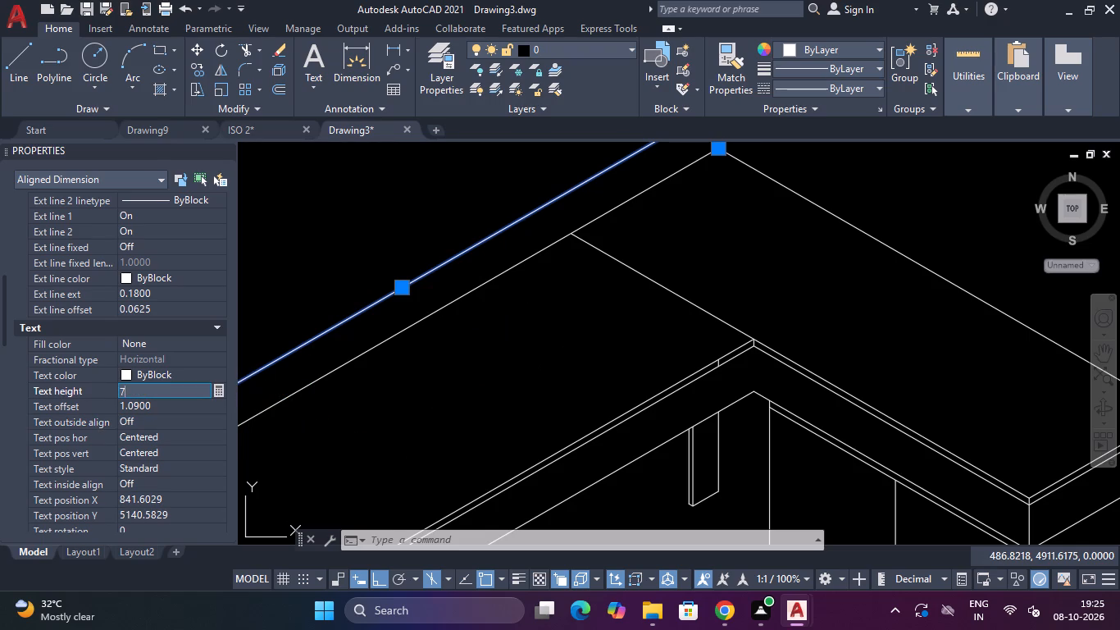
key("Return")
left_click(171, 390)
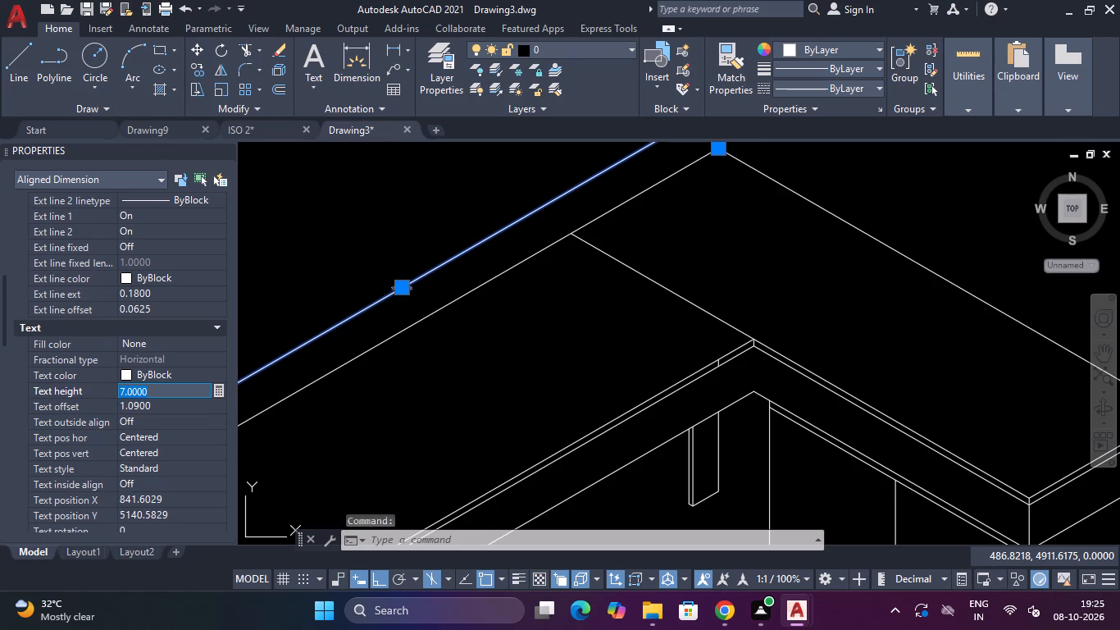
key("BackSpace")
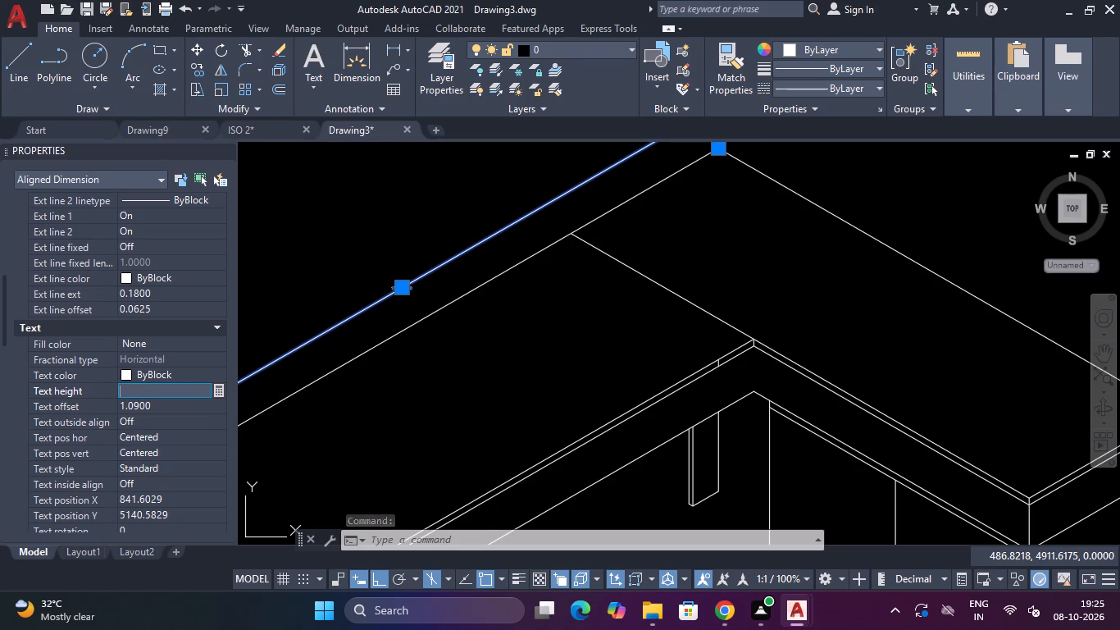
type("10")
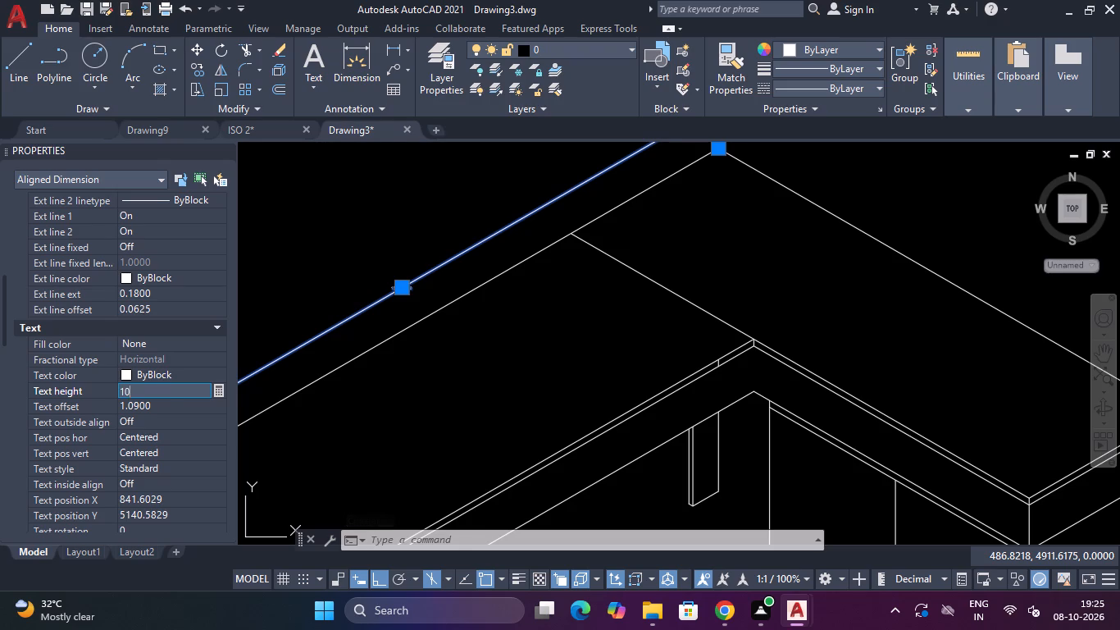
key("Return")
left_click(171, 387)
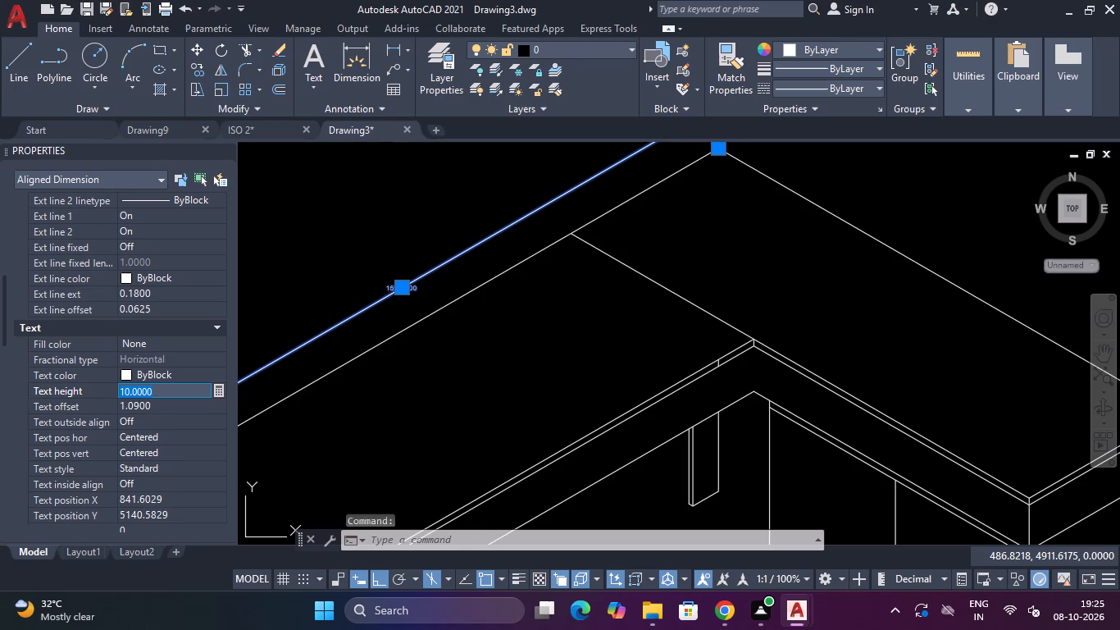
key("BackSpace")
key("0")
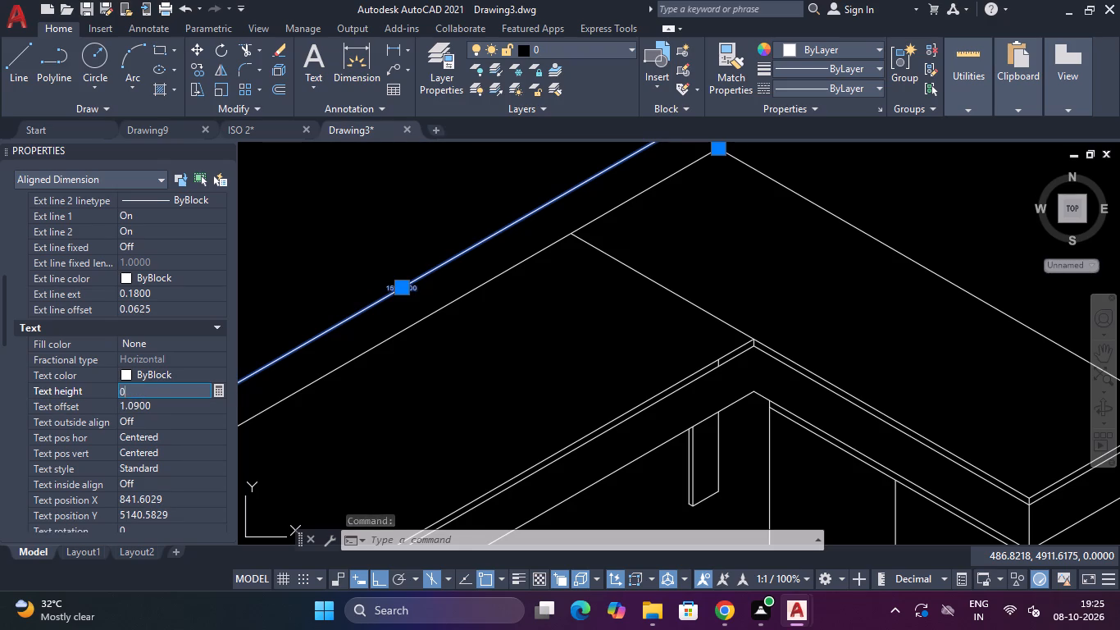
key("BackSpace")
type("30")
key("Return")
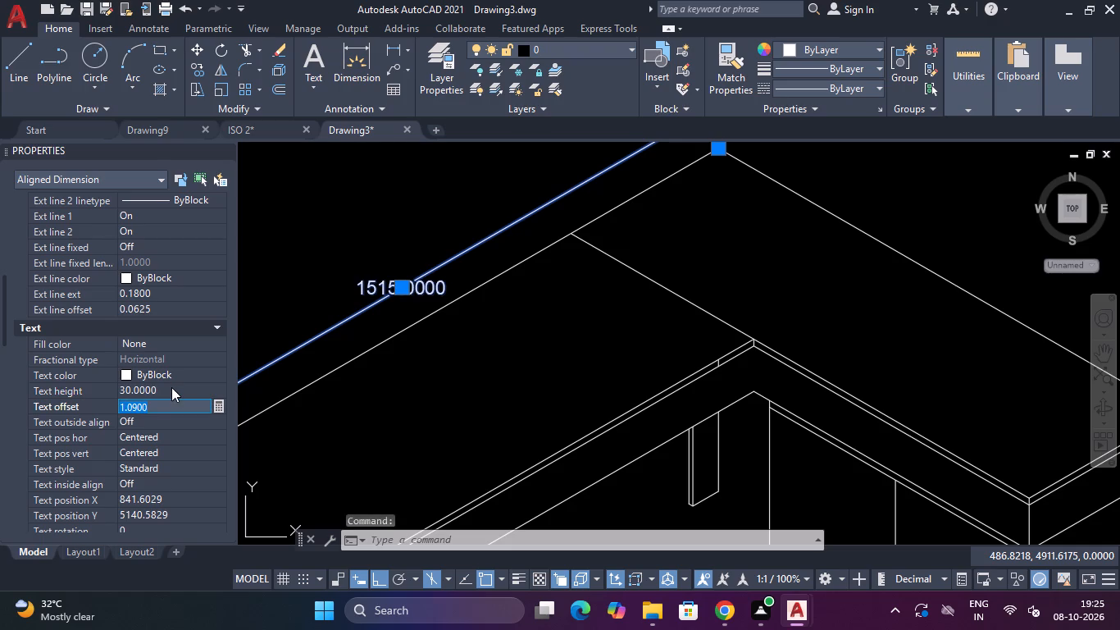
Set the back-edge dimension's text height to 50.
left_click(171, 387)
key("BackSpace")
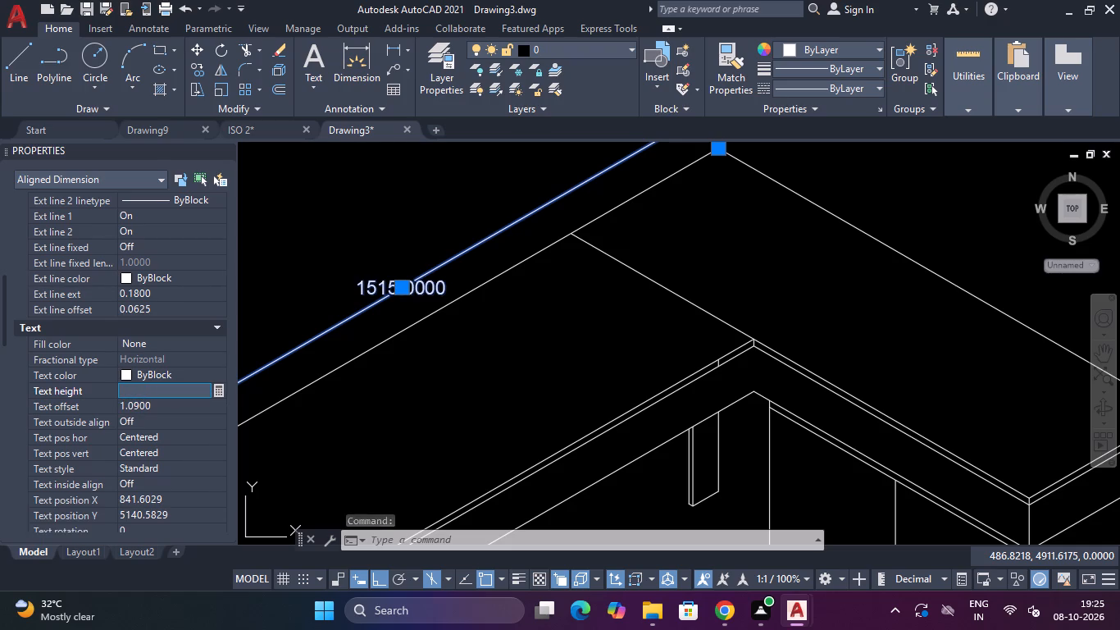
type("50")
key("Return")
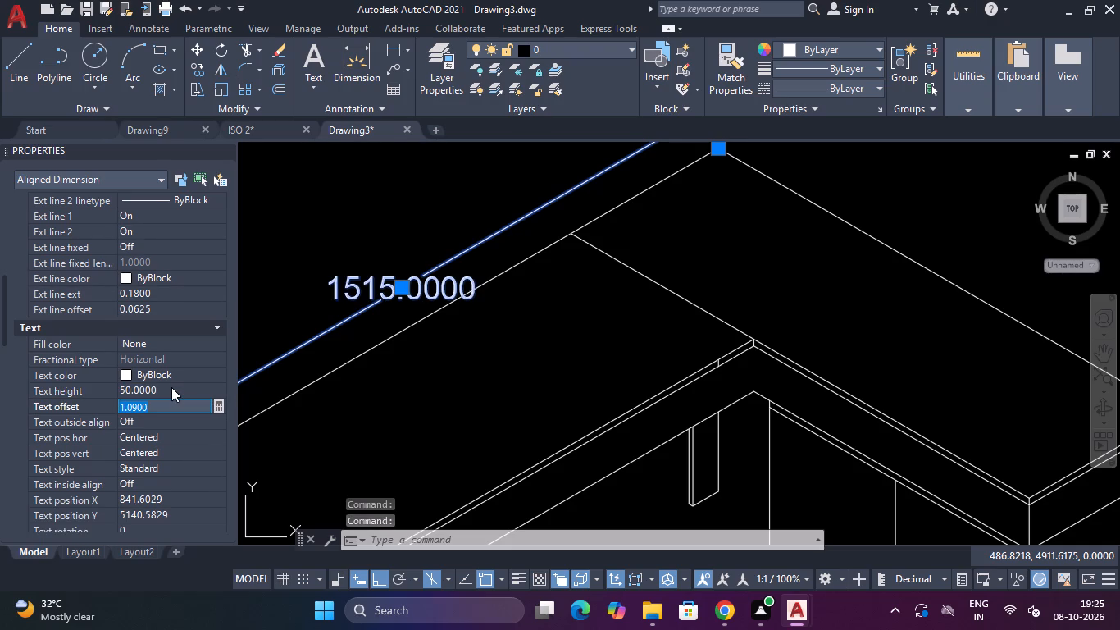
Set the back-edge dimension's arrow size to 40 and check its appearance on the desk drawing.
scroll(326, 313, "down", 4)
scroll(351, 303, "up", 3)
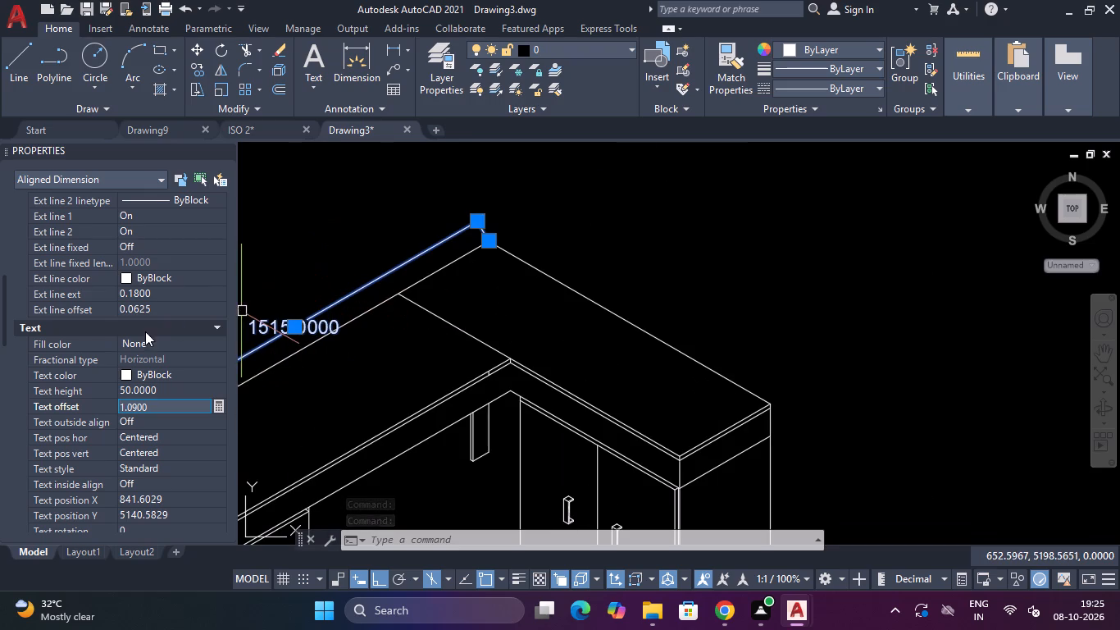
scroll(144, 330, "up", 3)
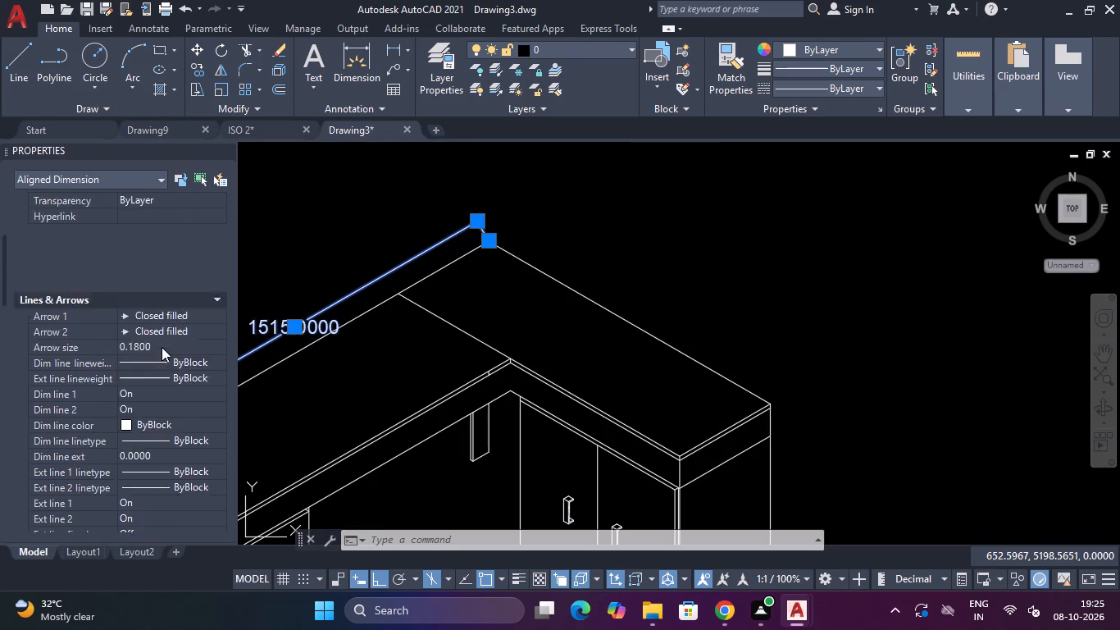
scroll(162, 347, "up", 1)
left_click(165, 437)
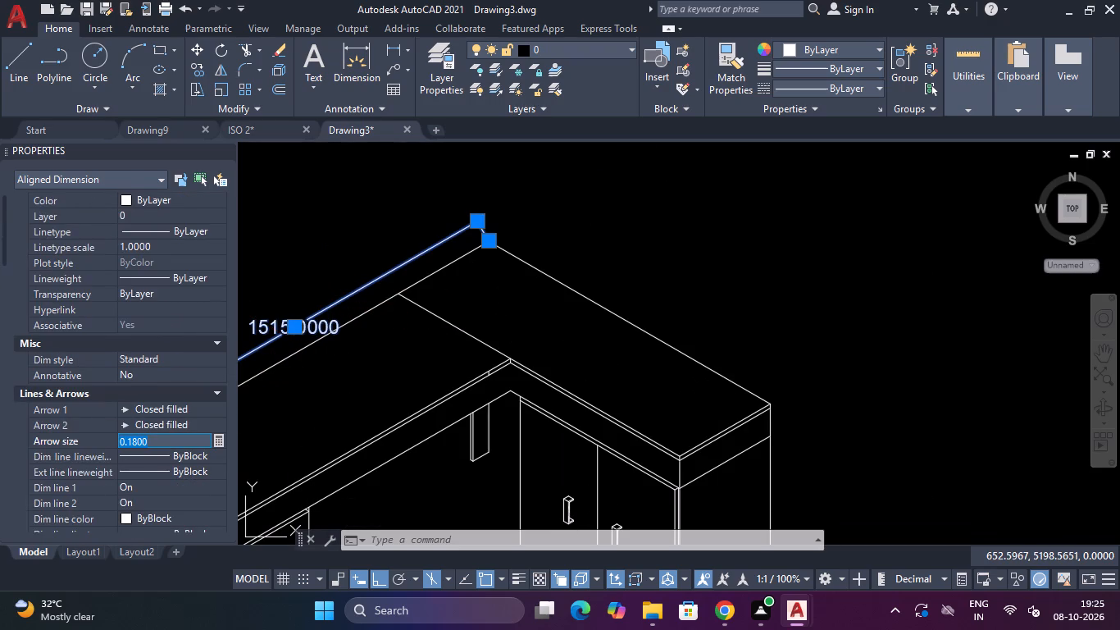
key("BackSpace")
type("40")
key("Return")
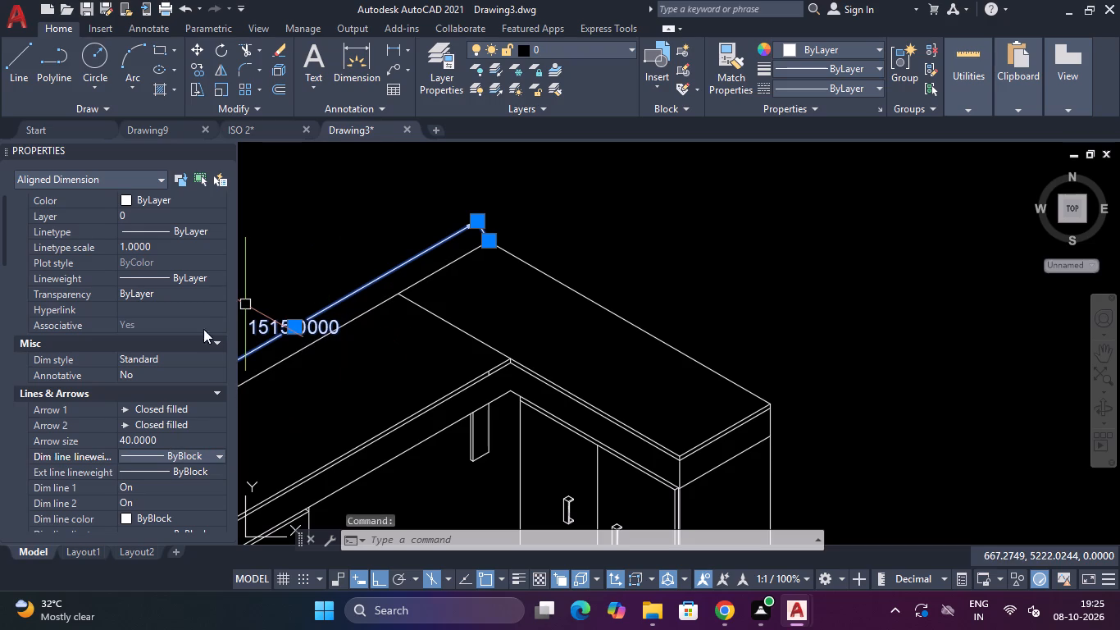
scroll(144, 419, "down", 1)
scroll(394, 267, "down", 3)
scroll(411, 254, "up", 4)
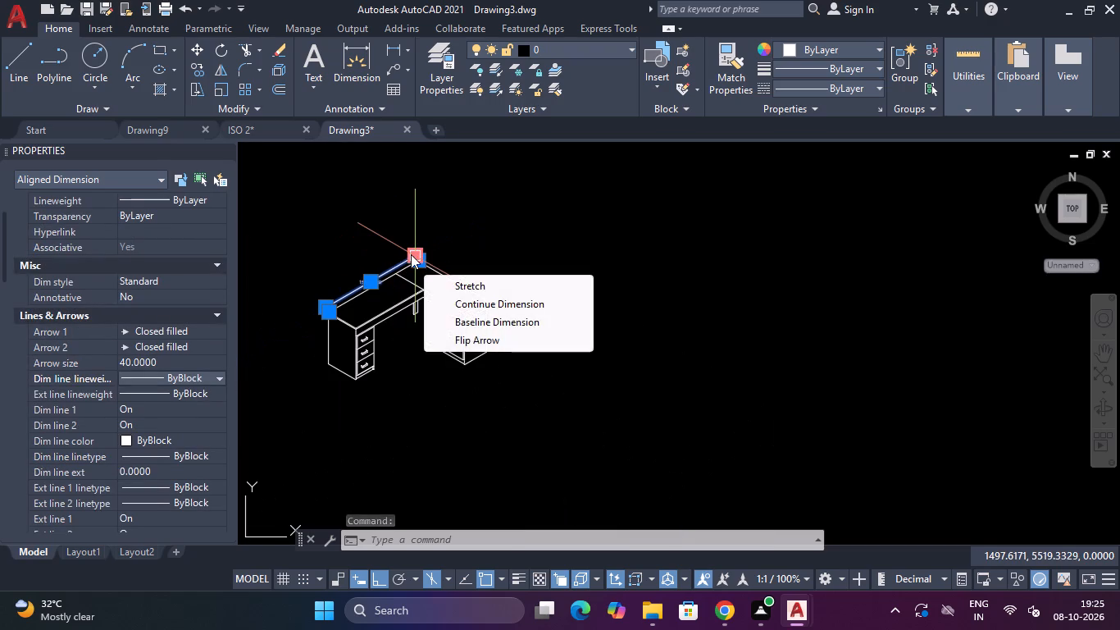
scroll(361, 277, "up", 5)
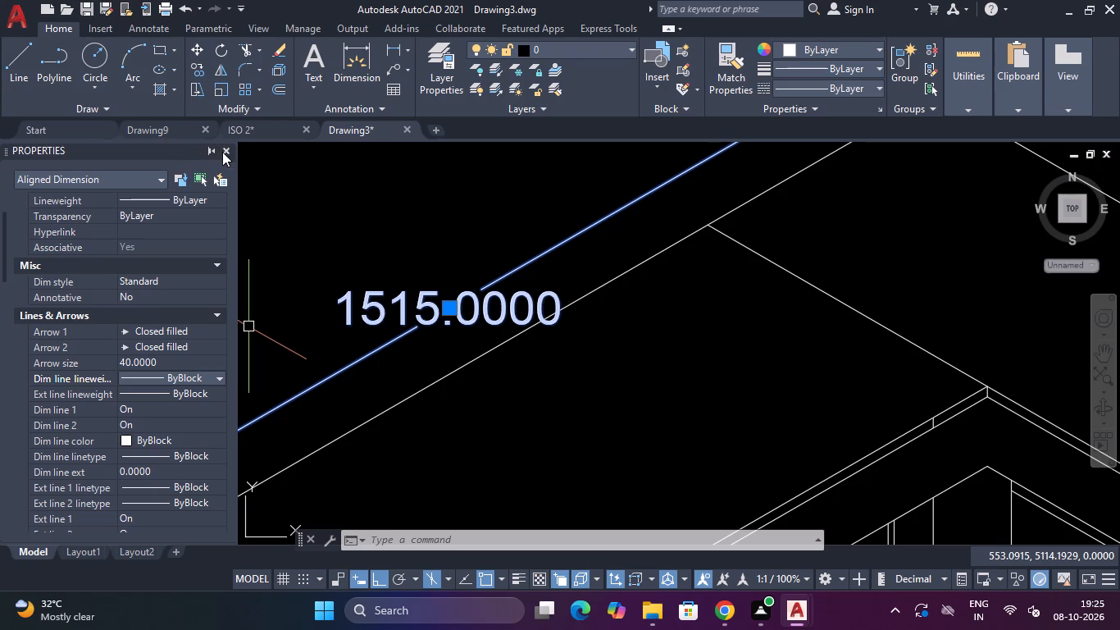
Close the dimension properties and deselect the back-edge dimension.
left_click(222, 152)
scroll(305, 235, "down", 3)
key("Escape")
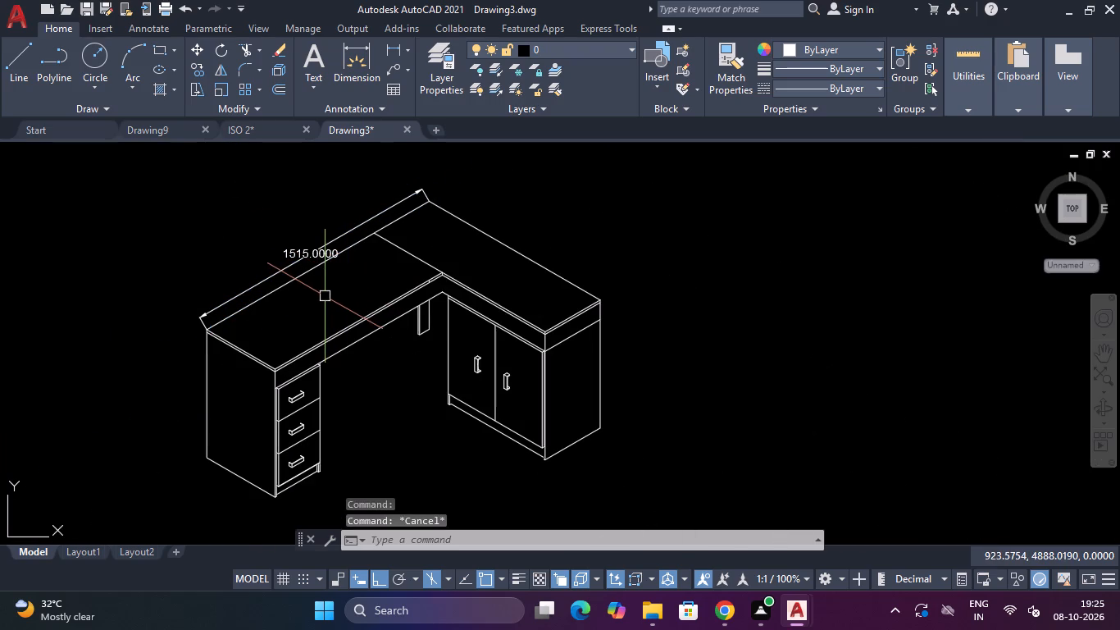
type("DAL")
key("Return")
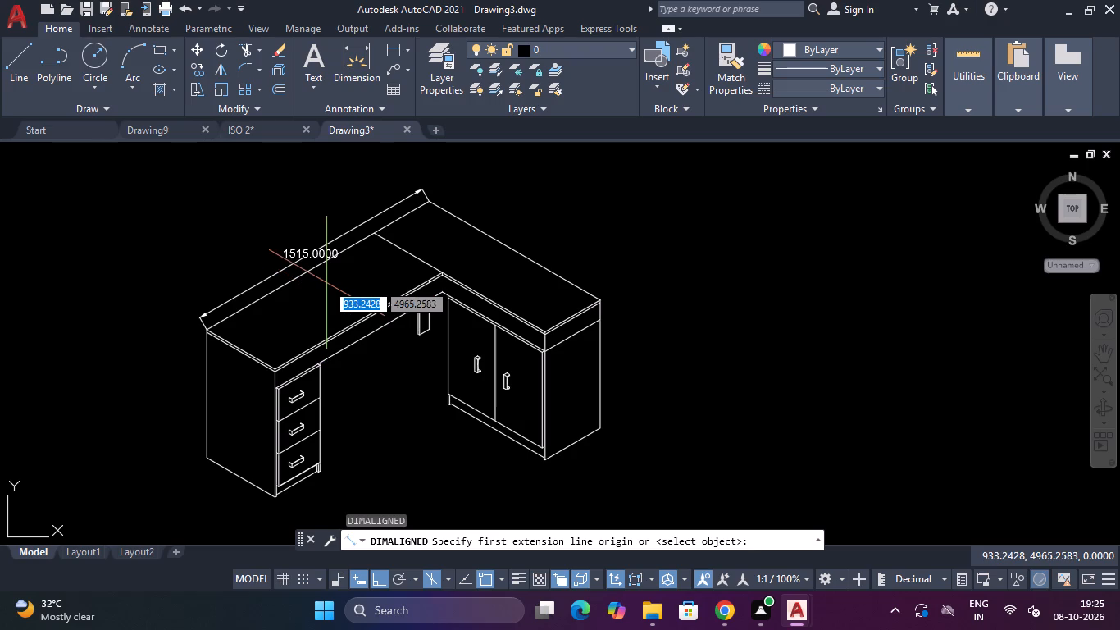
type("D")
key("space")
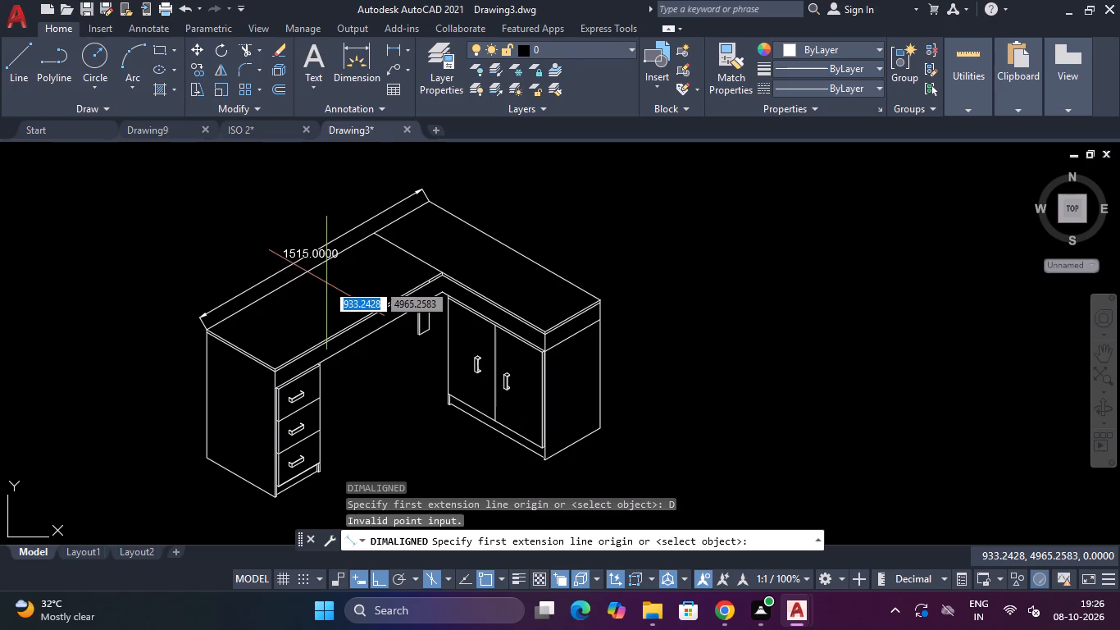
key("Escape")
Modify the Standard dimension style's primary units to a linear precision of 0 and set the style current.
type("D")
key("space")
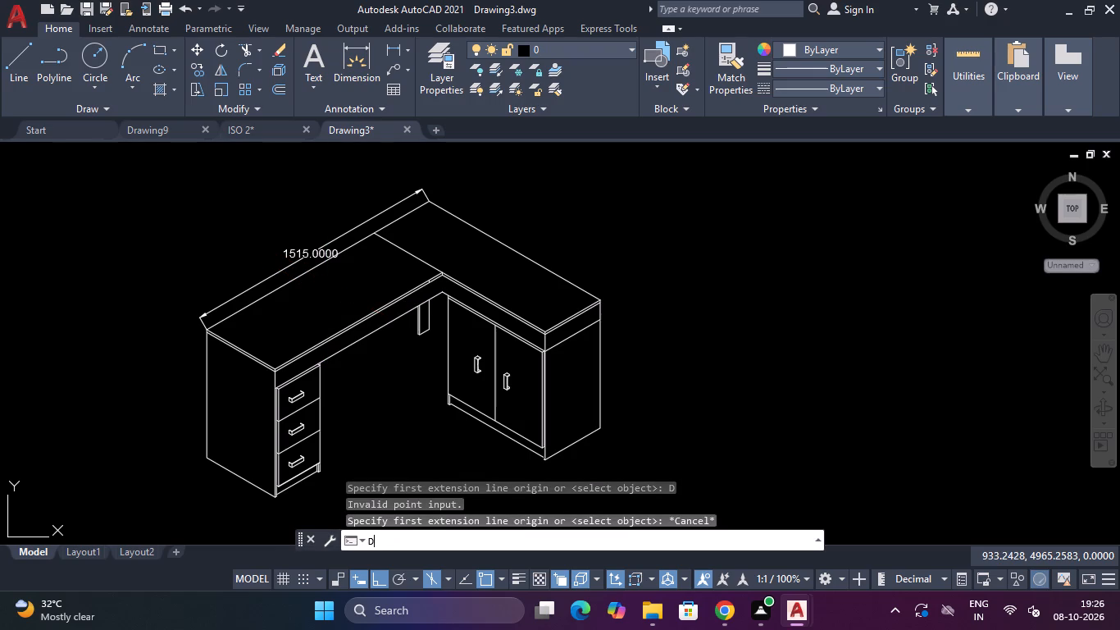
left_click(728, 270)
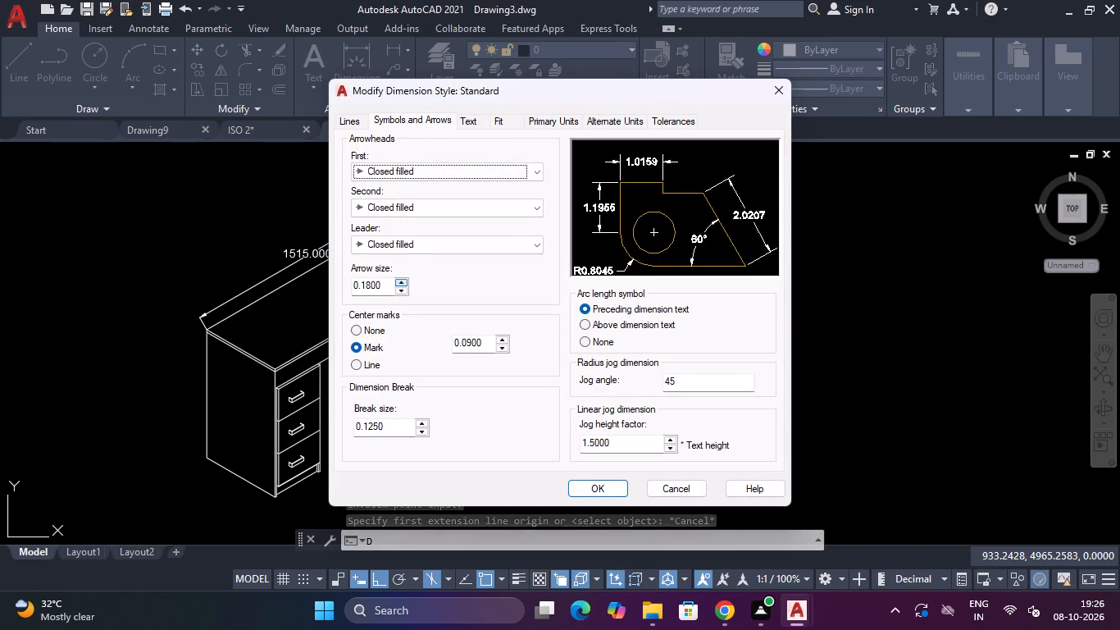
left_click(546, 117)
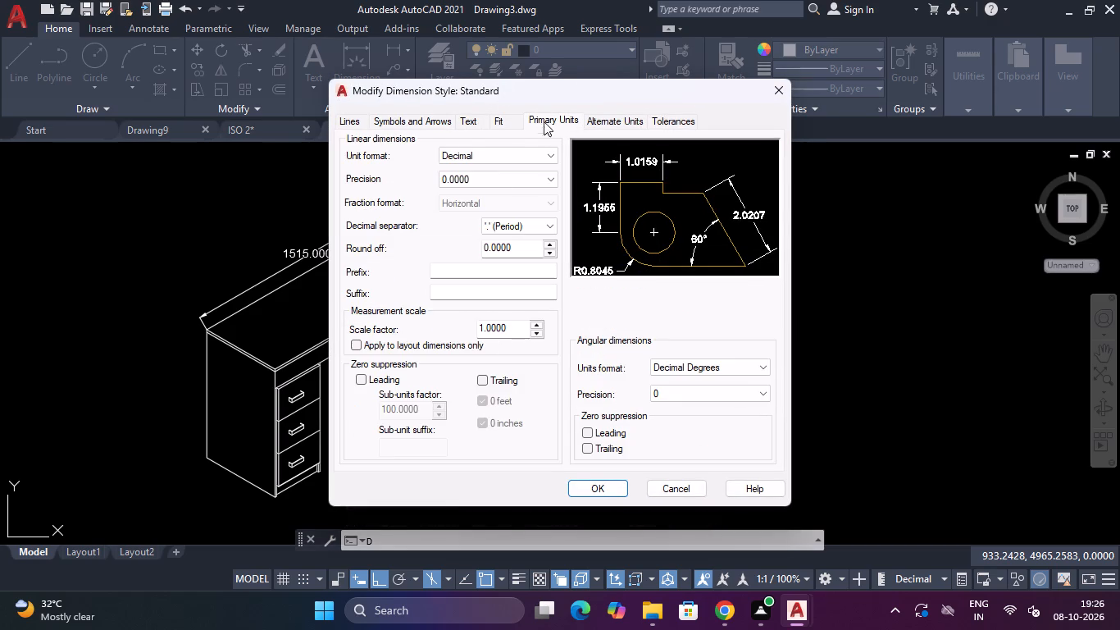
left_click(493, 172)
left_click(491, 193)
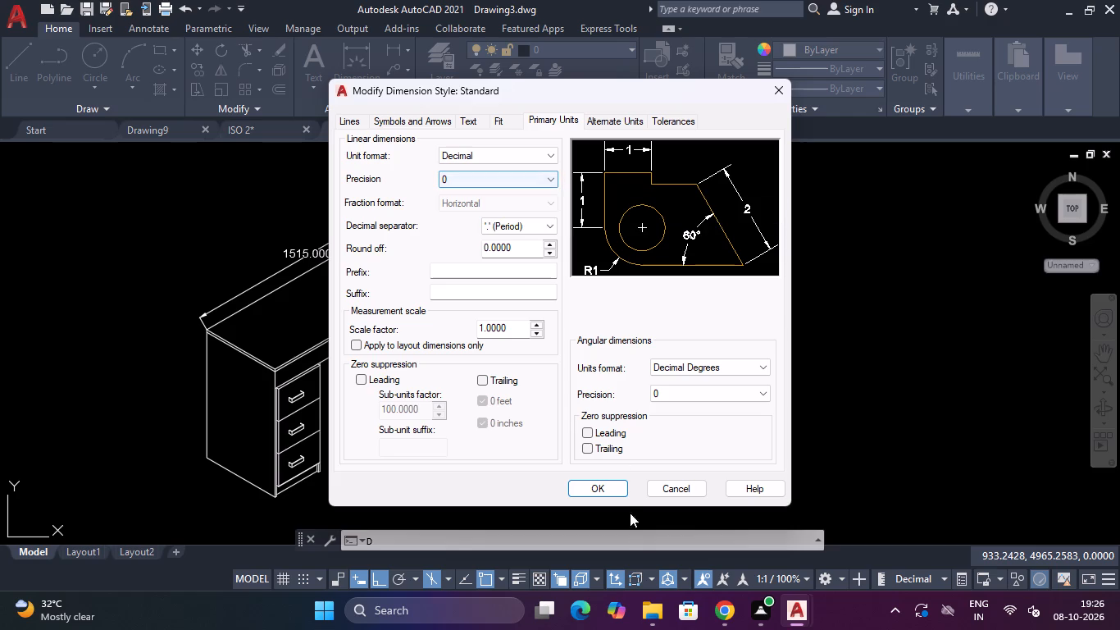
left_click(616, 491)
double_click(740, 221)
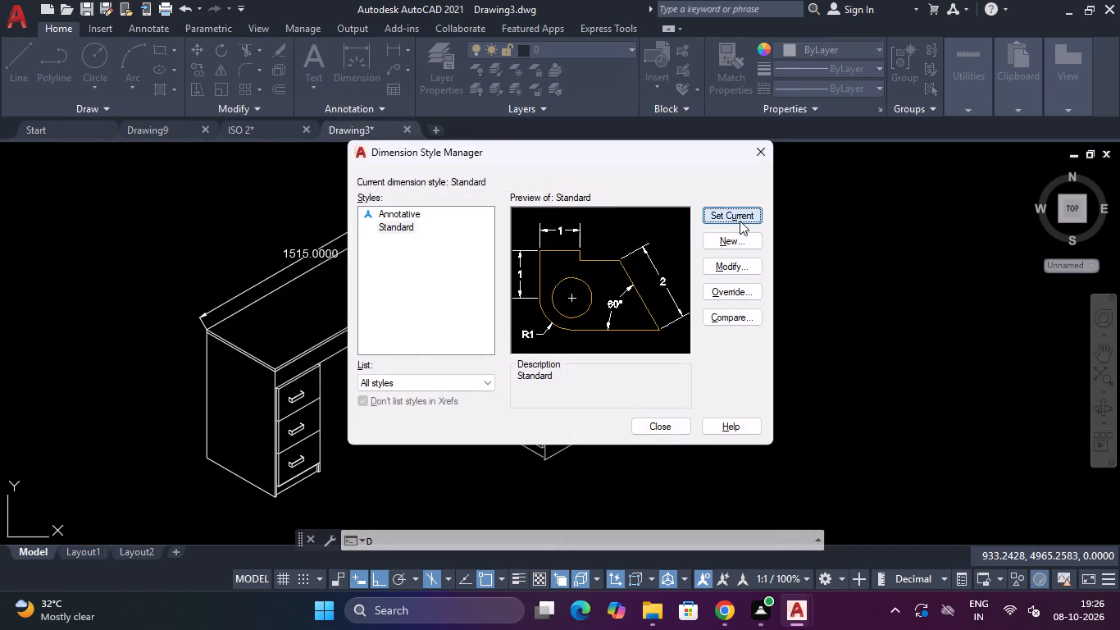
left_click(662, 426)
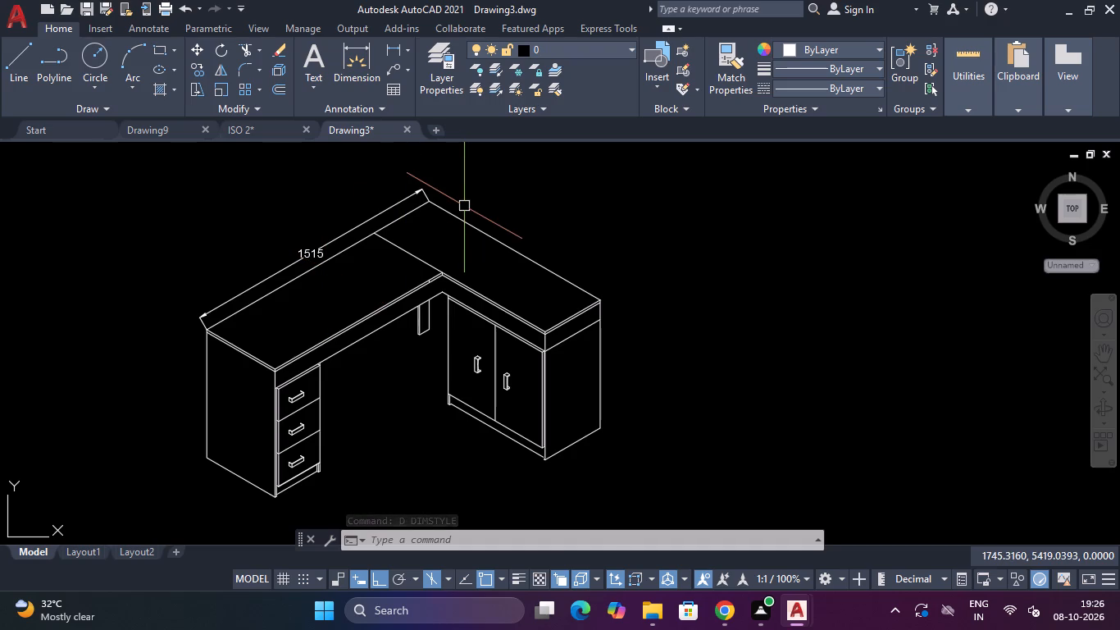
Add an aligned dimension along the desktop's right rear edge, from the back corner to the right outer corner.
type("DAL")
key("space")
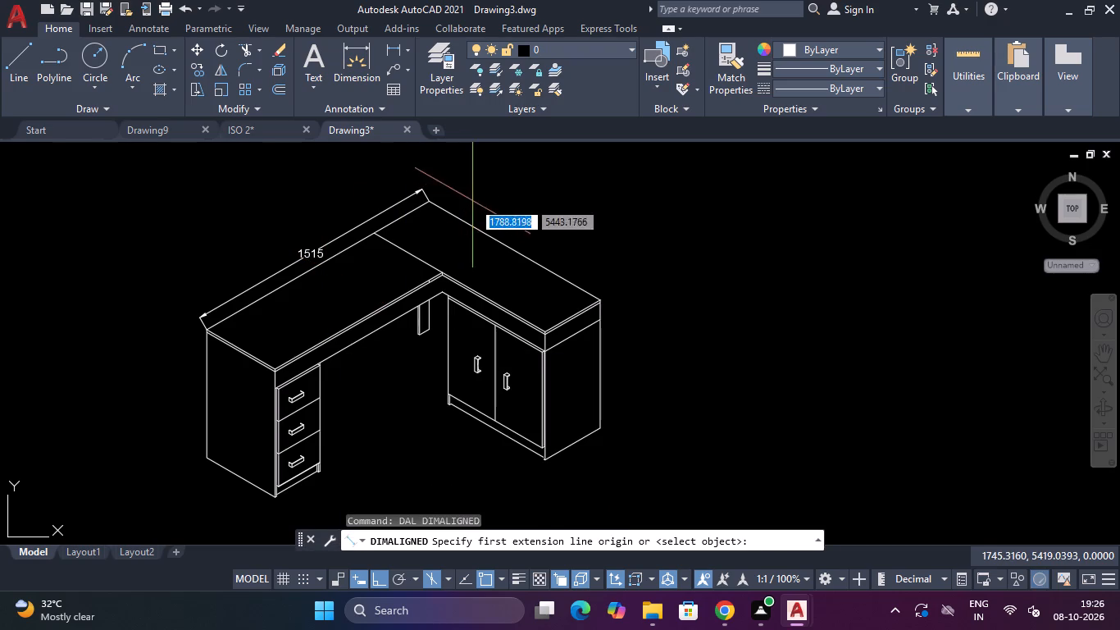
left_click(426, 204)
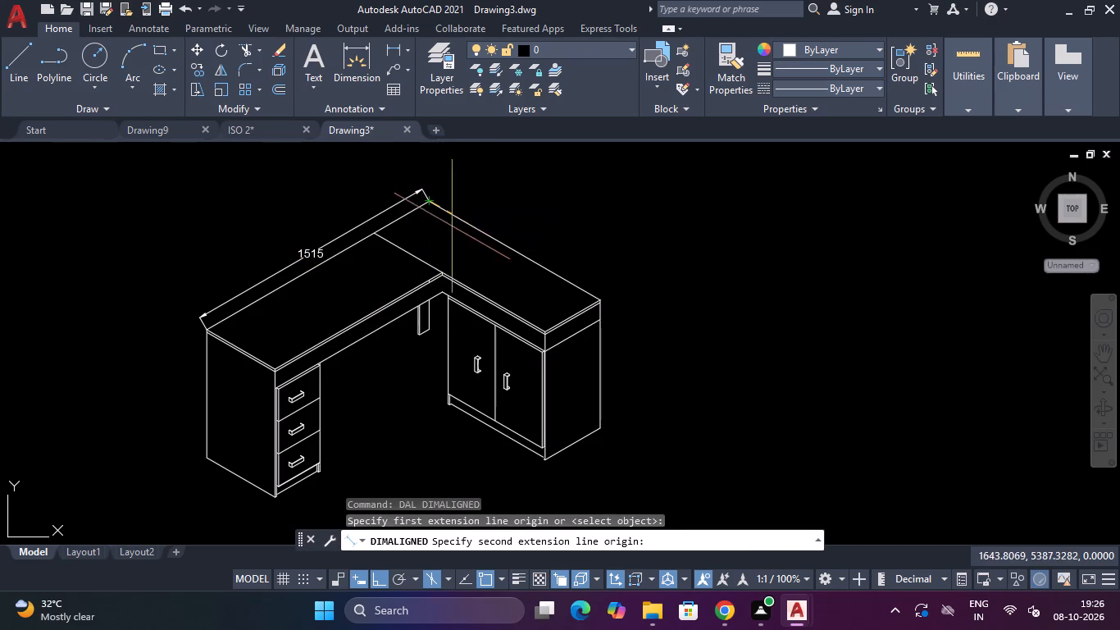
scroll(599, 295, "up", 3)
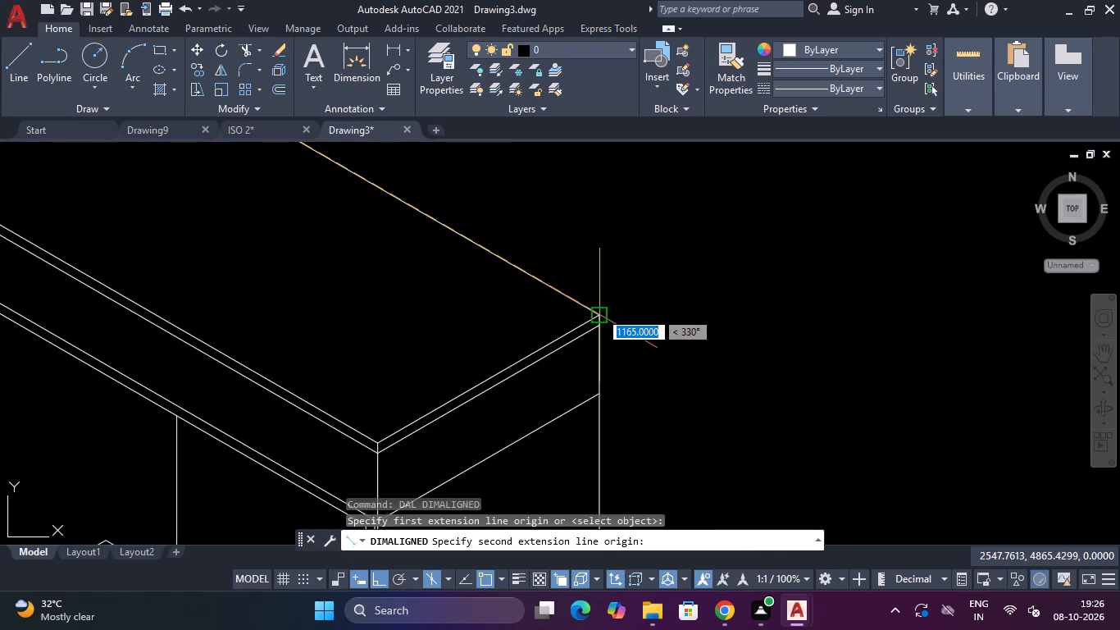
left_click(599, 313)
scroll(645, 281, "down", 2)
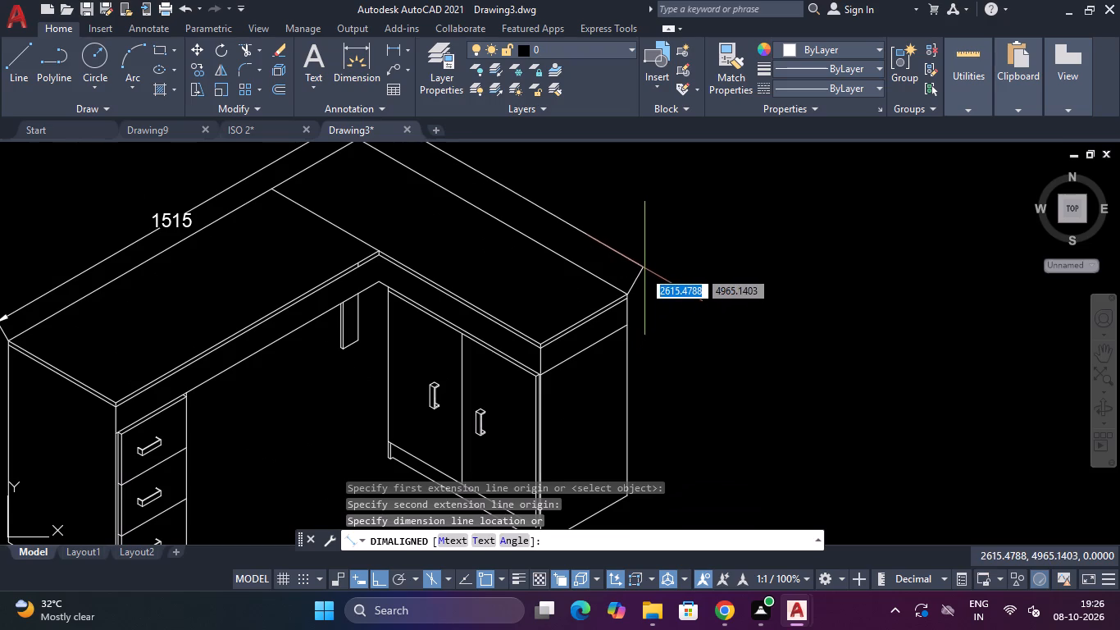
scroll(638, 275, "down", 2)
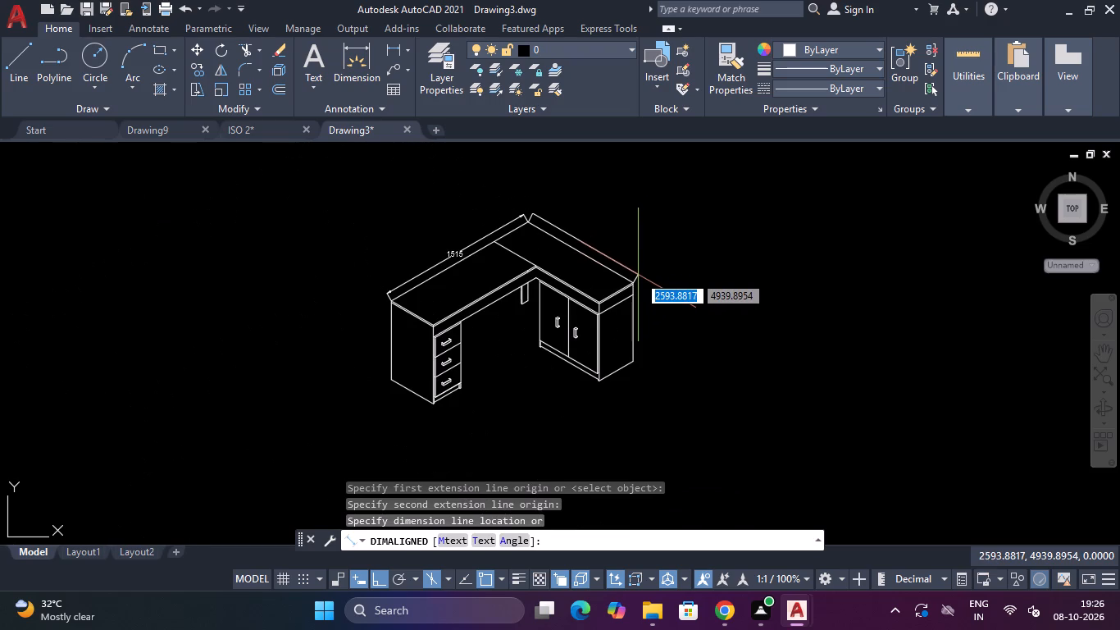
left_click(638, 275)
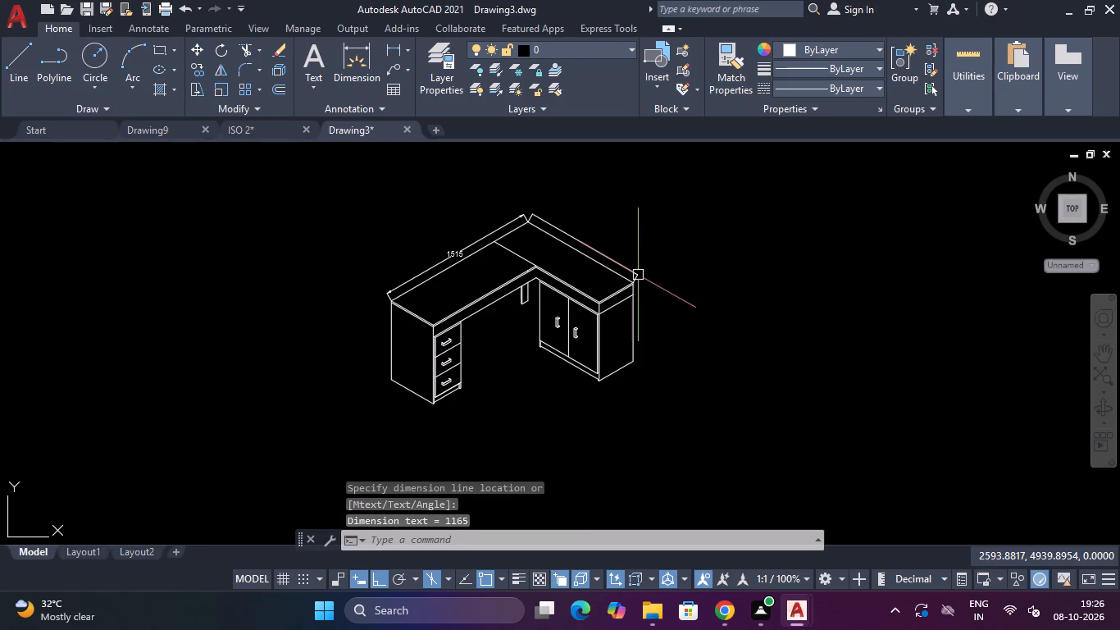
Add an aligned dimension for the full height of the desk's left side panel, placed just outside its vertical edge.
key("space")
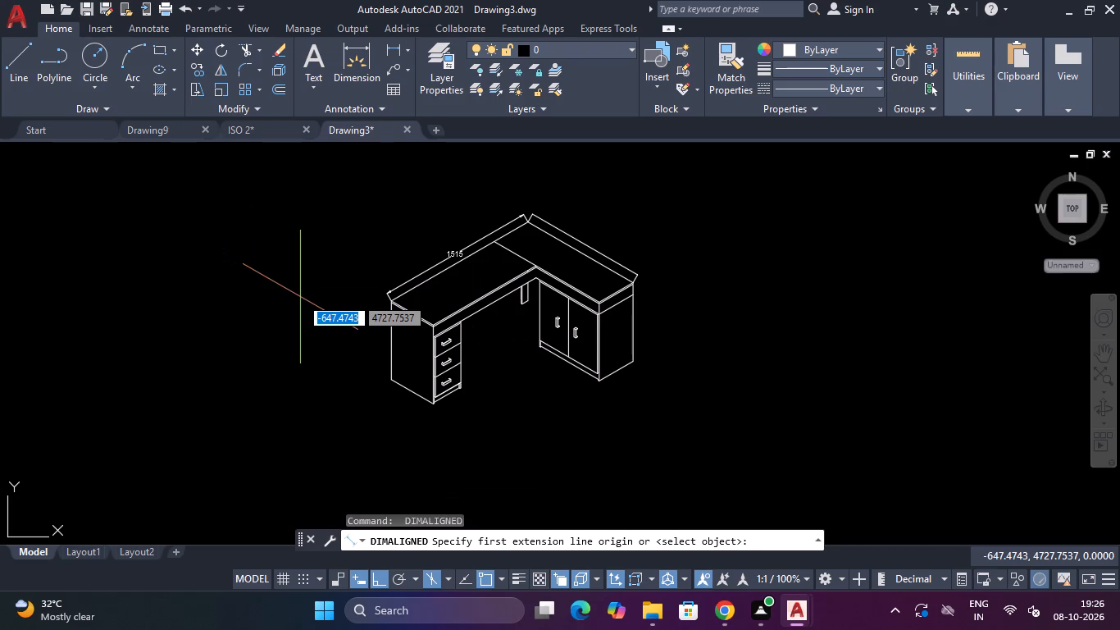
scroll(300, 297, "down", 2)
scroll(300, 297, "up", 4)
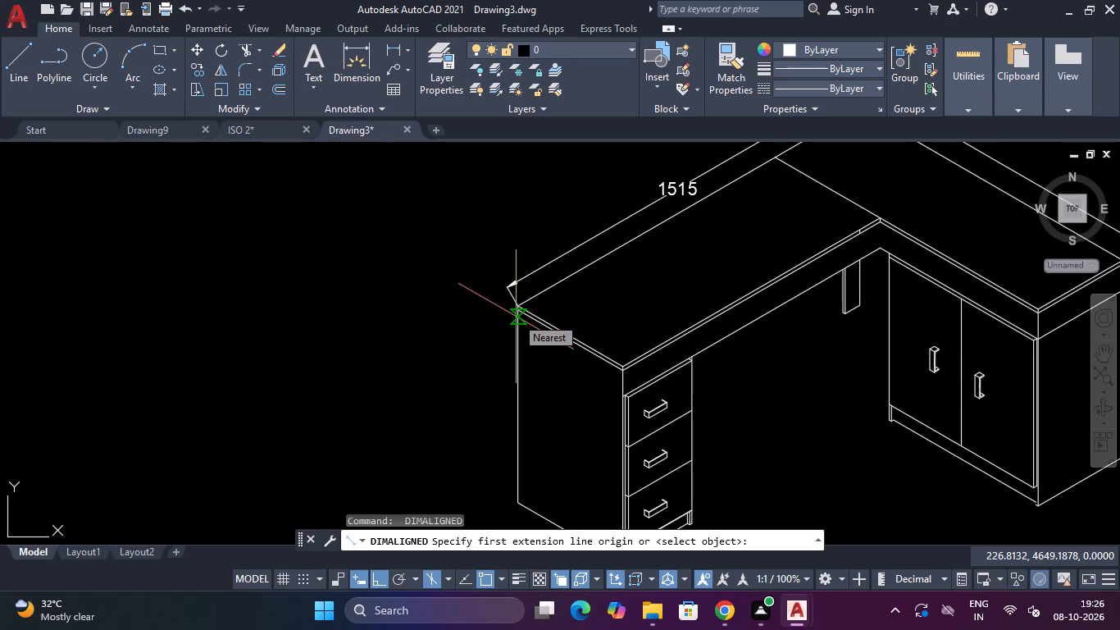
scroll(515, 294, "up", 3)
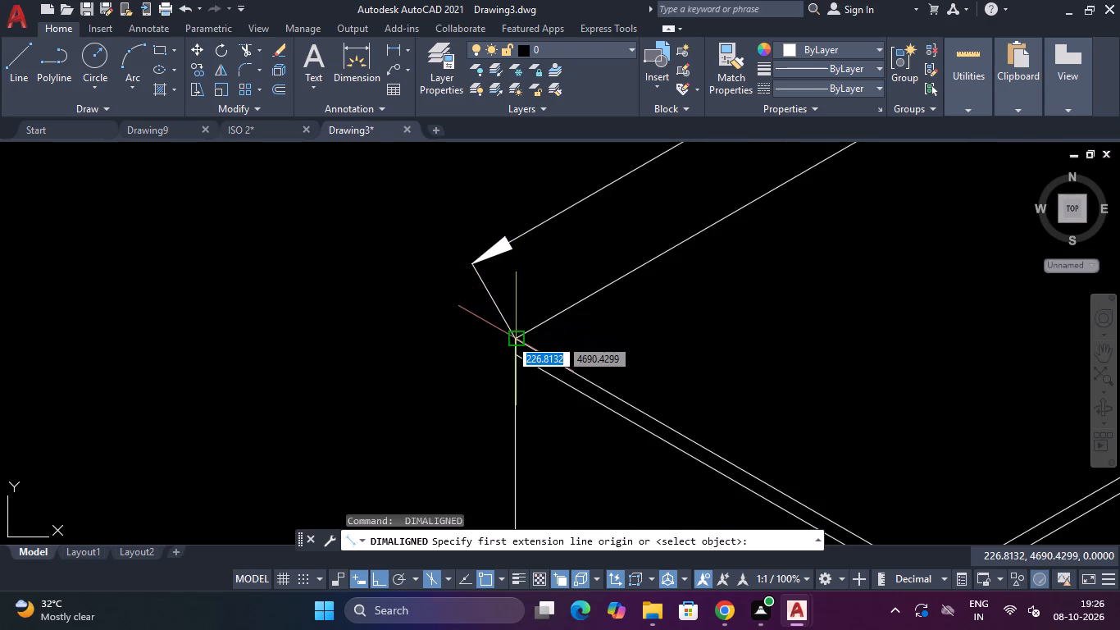
left_click(509, 338)
scroll(509, 340, "down", 4)
scroll(507, 472, "up", 1)
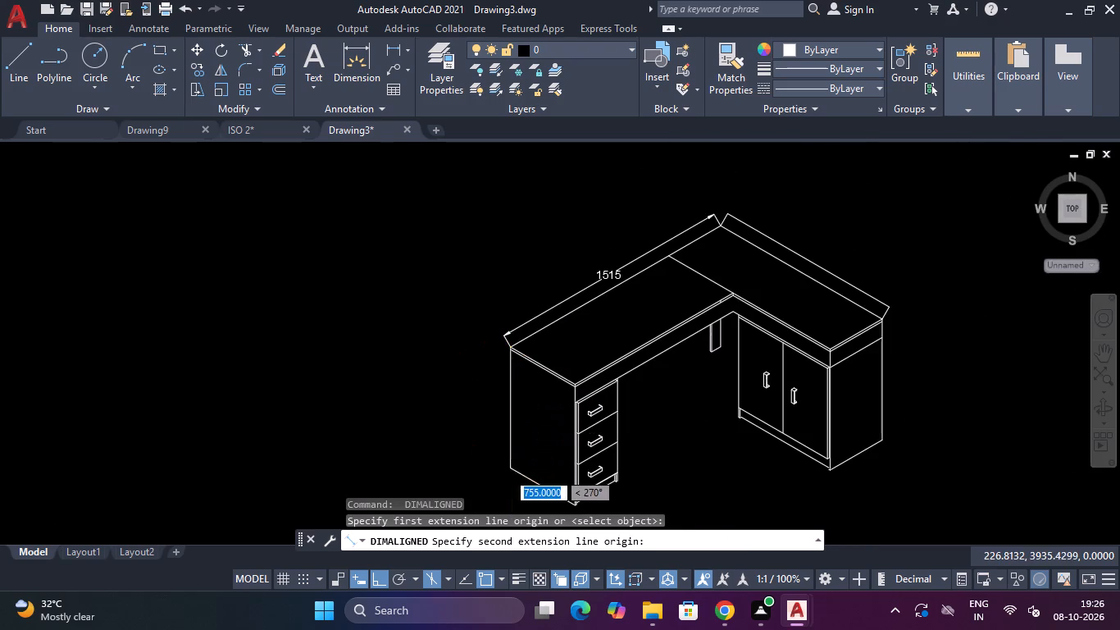
scroll(507, 472, "up", 2)
left_click(507, 462)
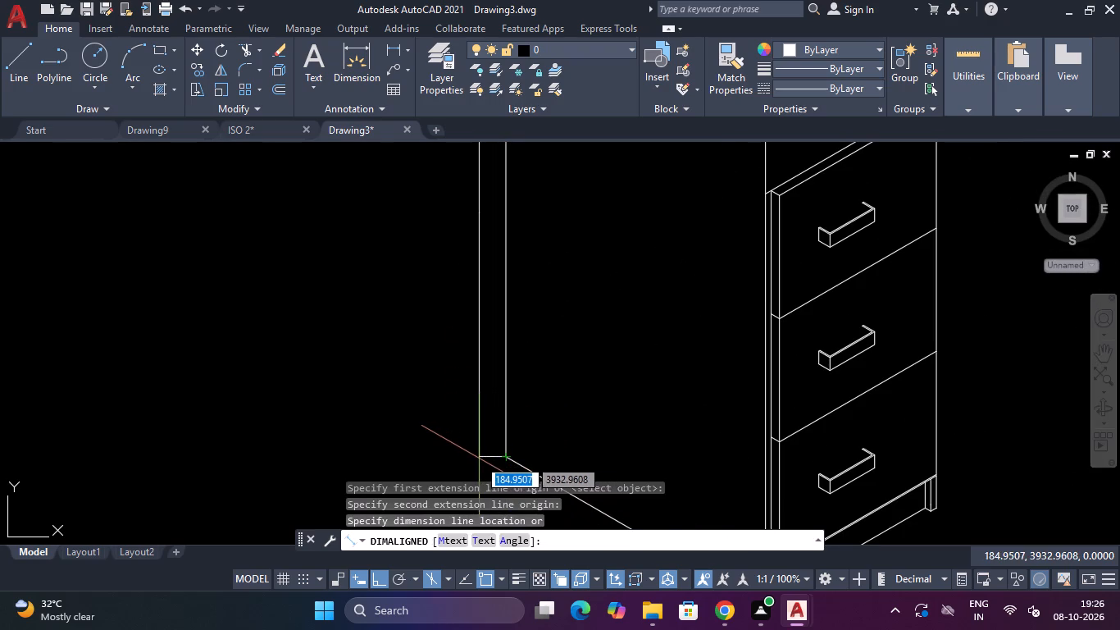
scroll(478, 459, "down", 3)
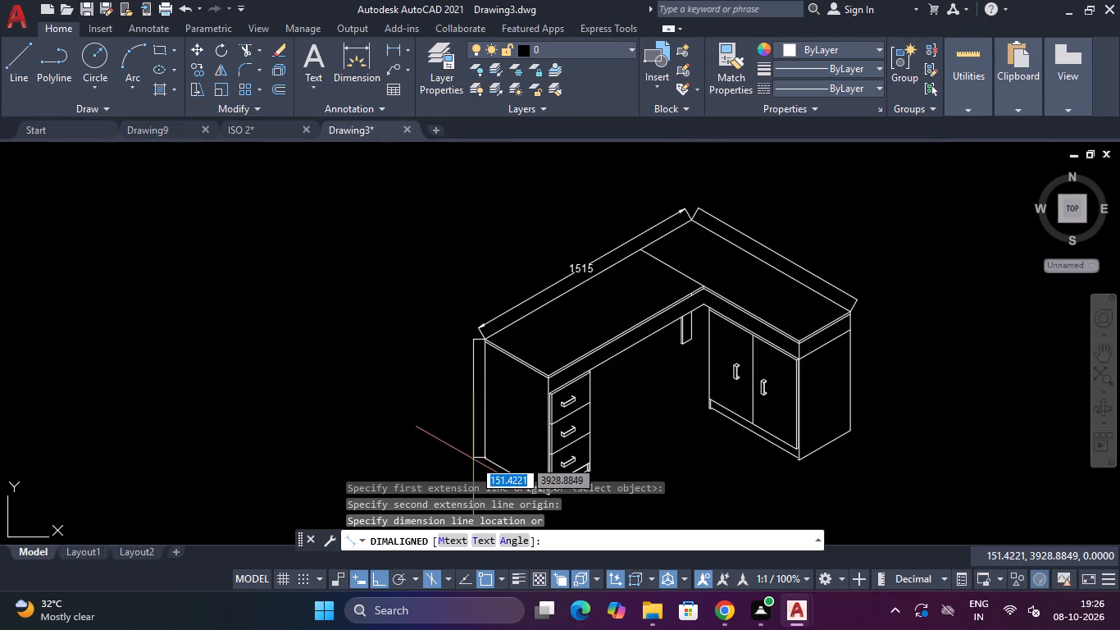
left_click(472, 459)
Add an aligned dimension along the bottom edge of the left side panel, placed just below the edge.
scroll(458, 399, "up", 4)
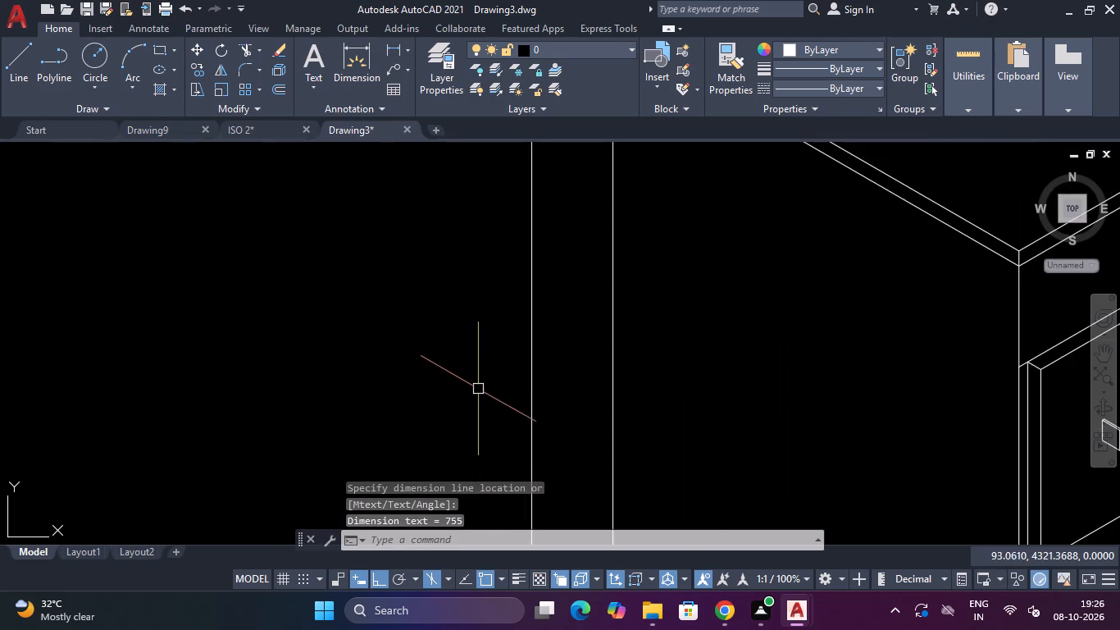
scroll(499, 388, "up", 2)
scroll(574, 299, "down", 7)
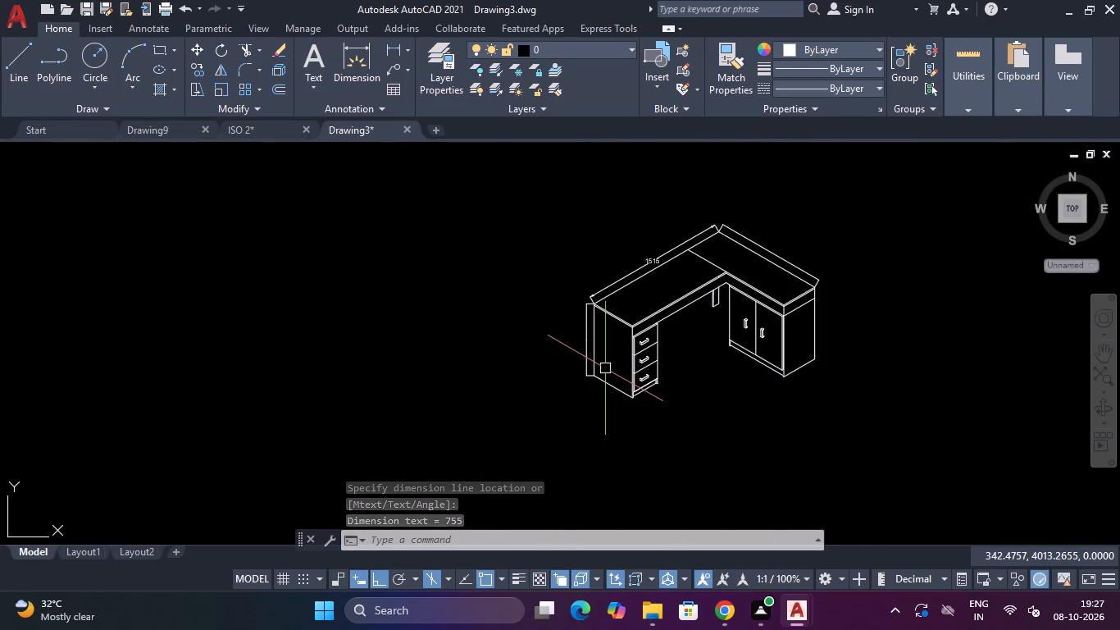
scroll(605, 368, "down", 2)
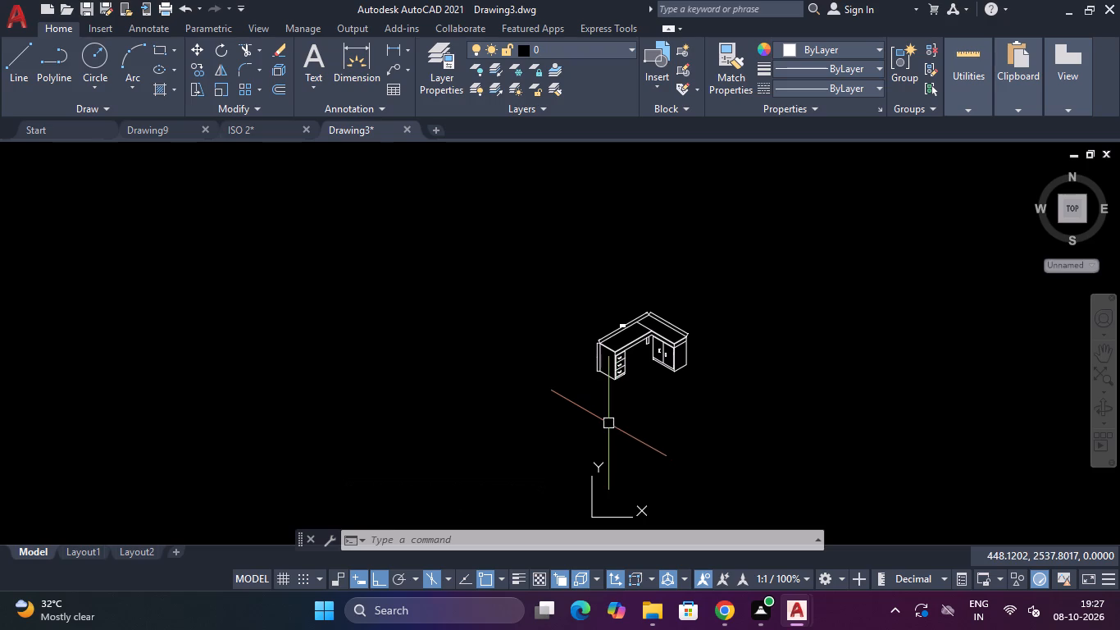
key("space")
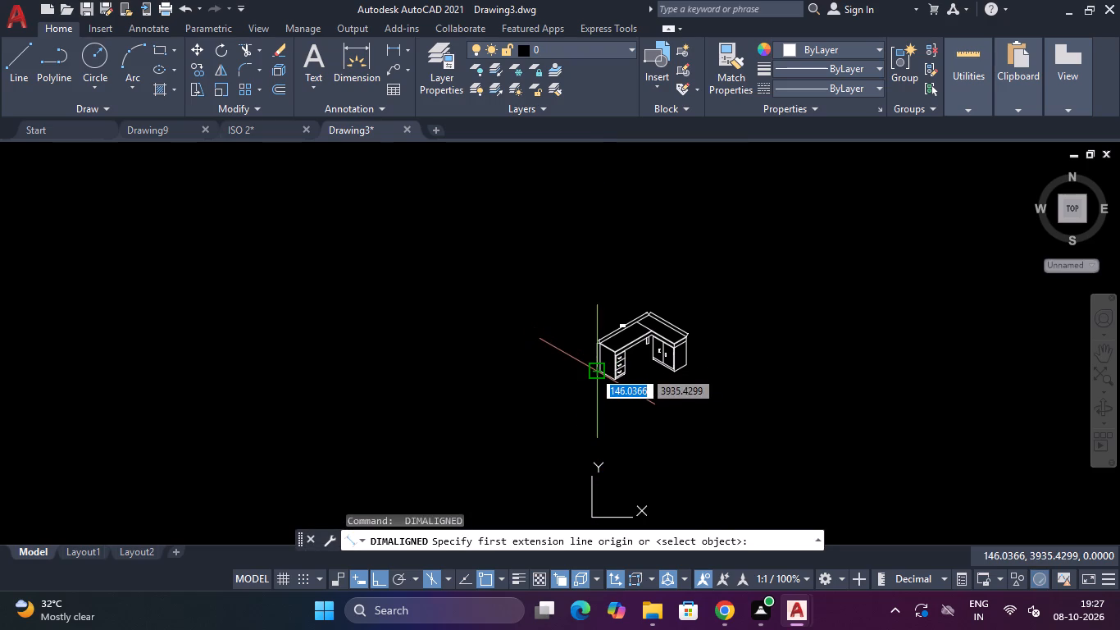
scroll(593, 371, "up", 3)
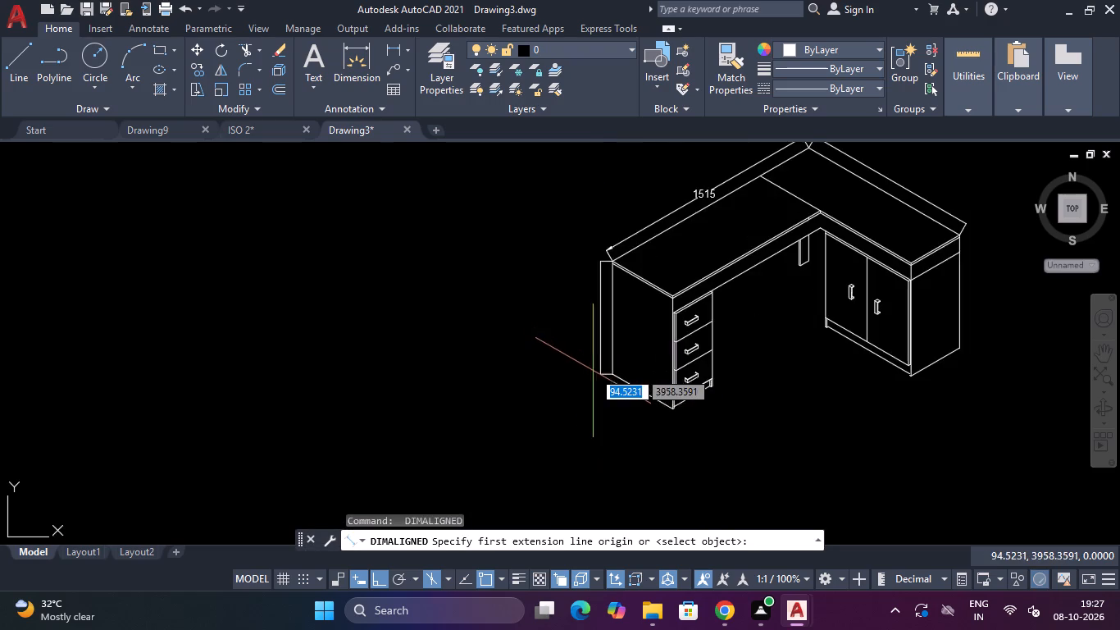
scroll(596, 373, "up", 3)
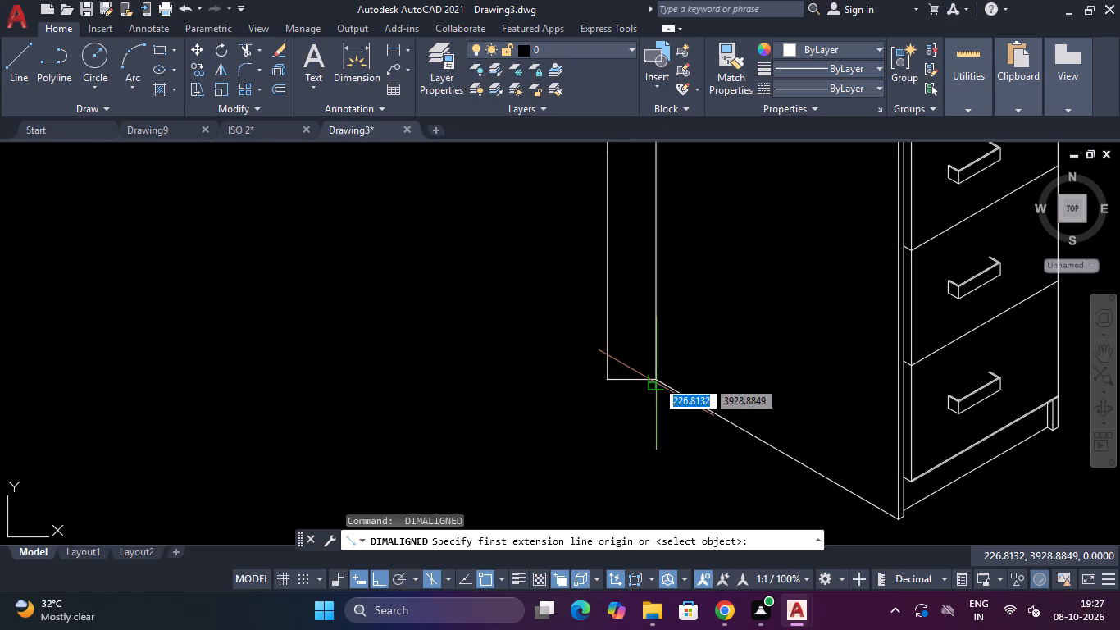
left_click(656, 380)
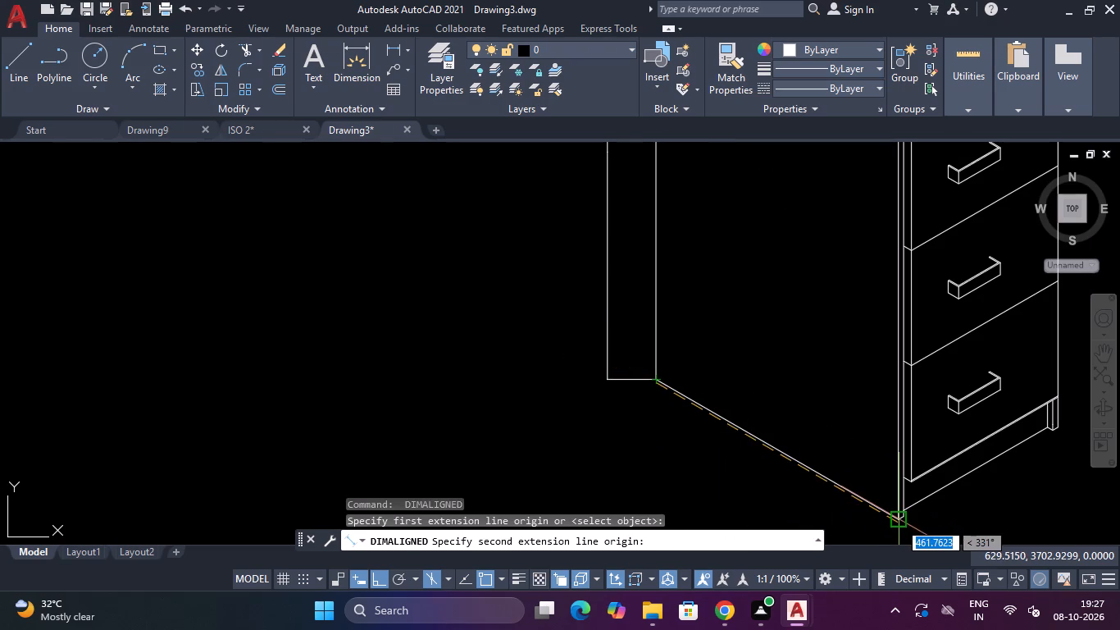
left_click(899, 522)
scroll(794, 536, "down", 3)
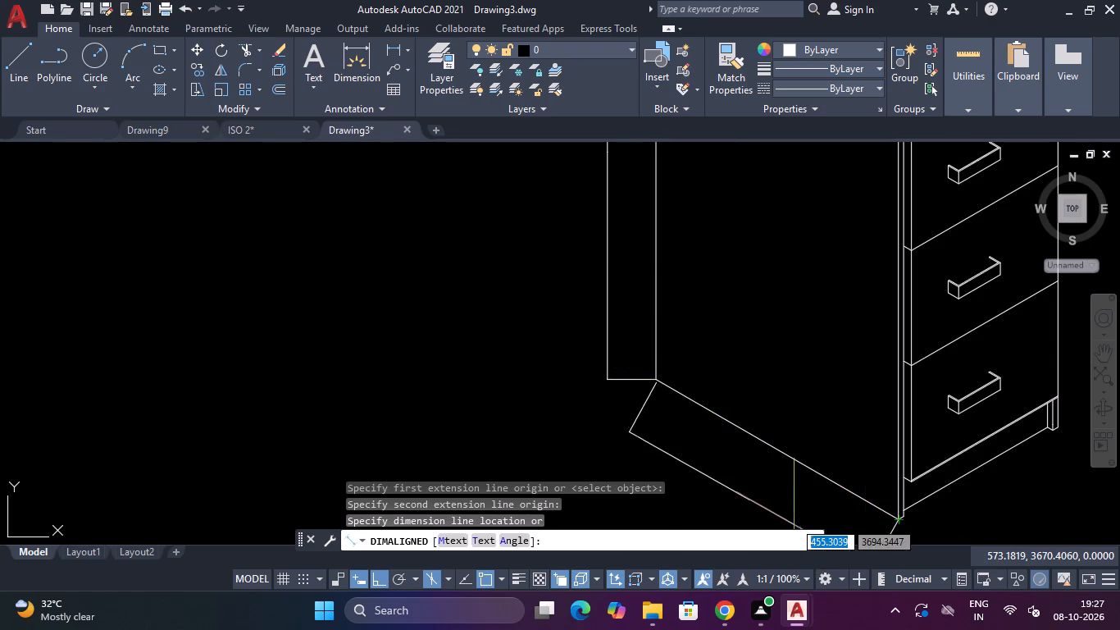
scroll(794, 500, "down", 3)
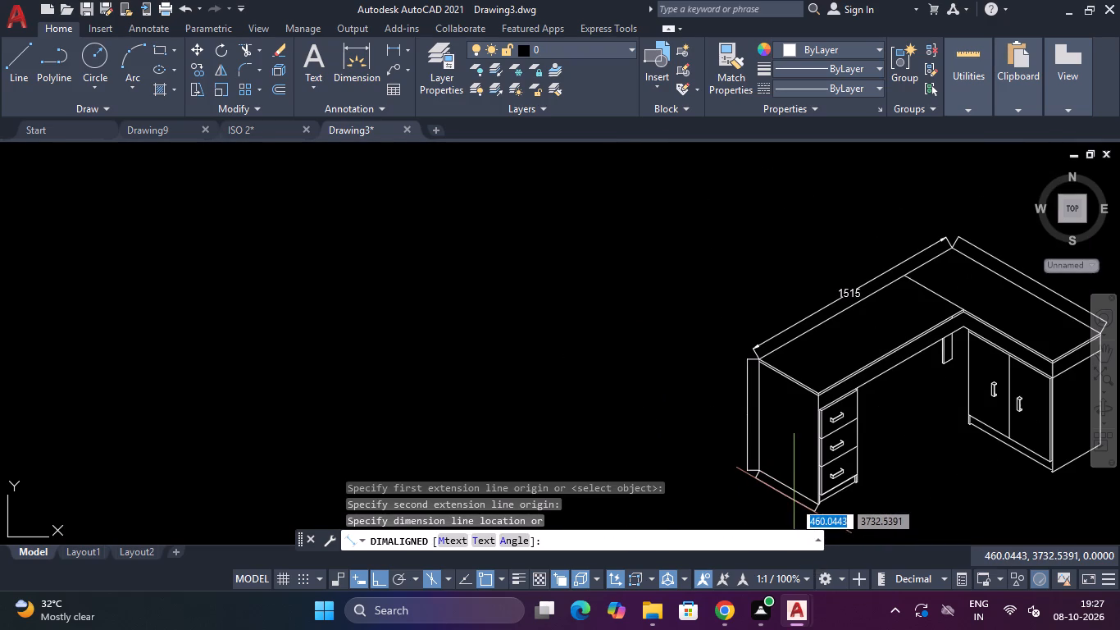
left_click(790, 500)
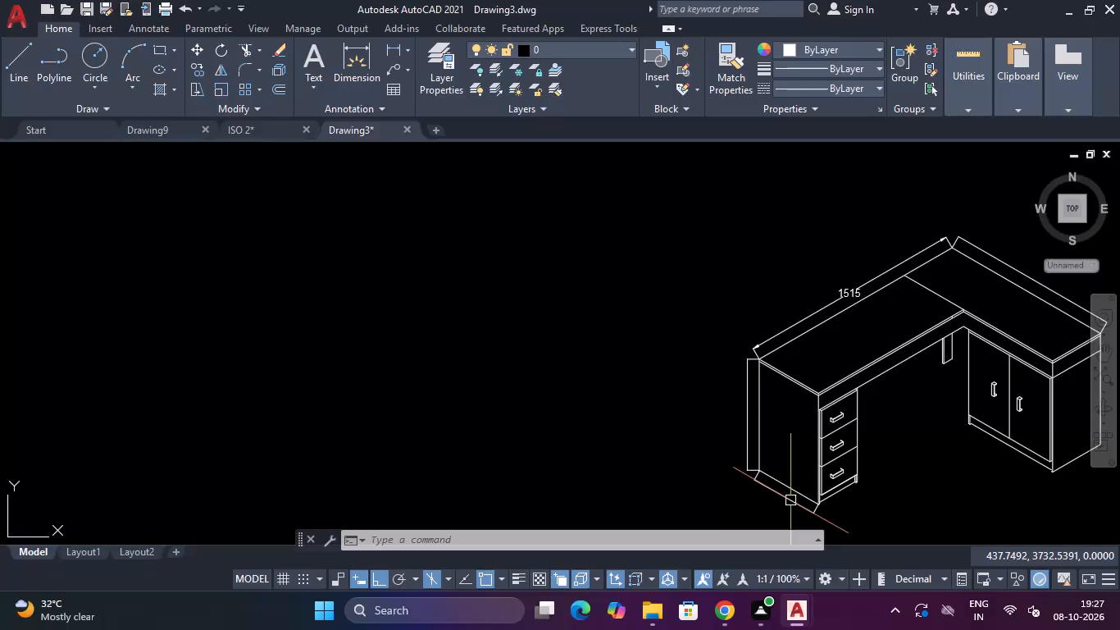
Add an aligned dimension along the lower front edge of the desk's knee space, from the drawer unit's top corner to the inner corner.
key("space")
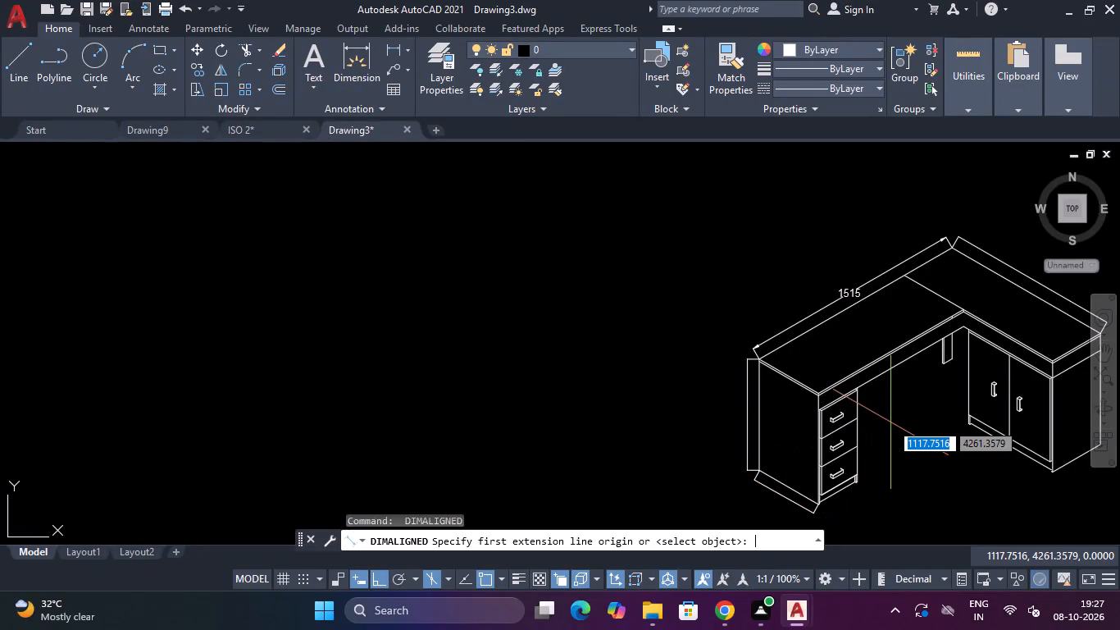
scroll(866, 395, "up", 3)
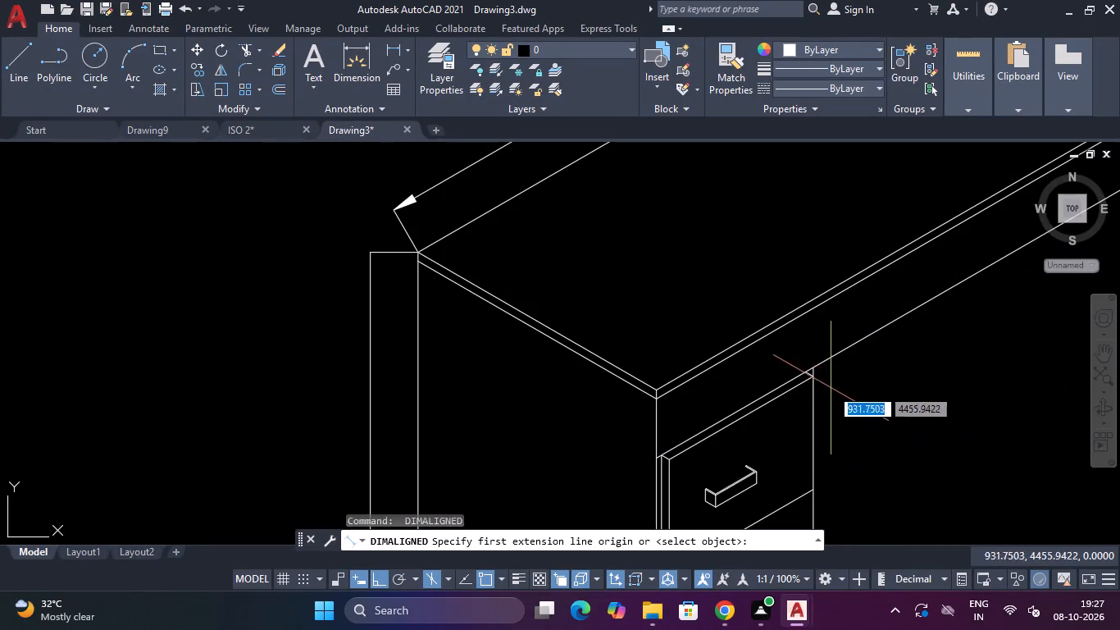
left_click(813, 363)
scroll(1009, 267, "down", 2)
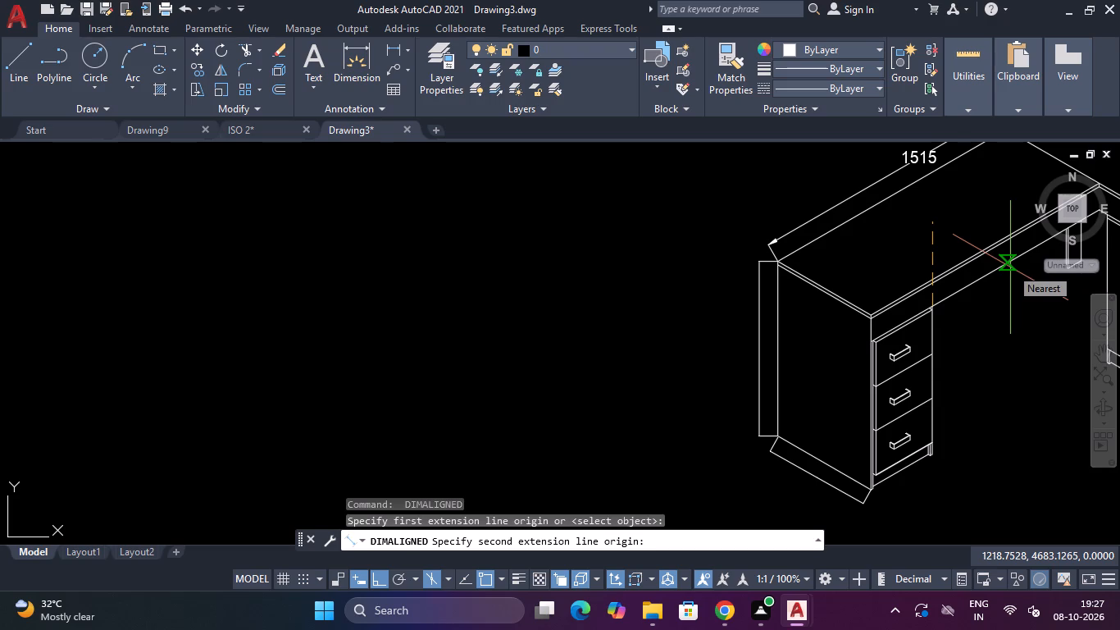
scroll(1029, 281, "down", 1)
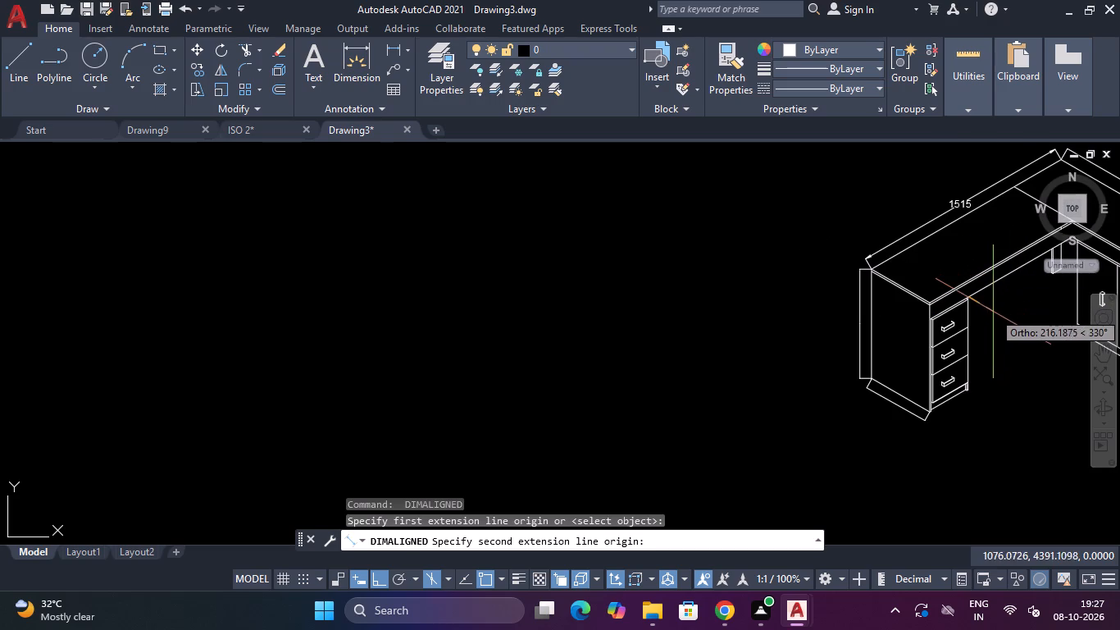
key("F5")
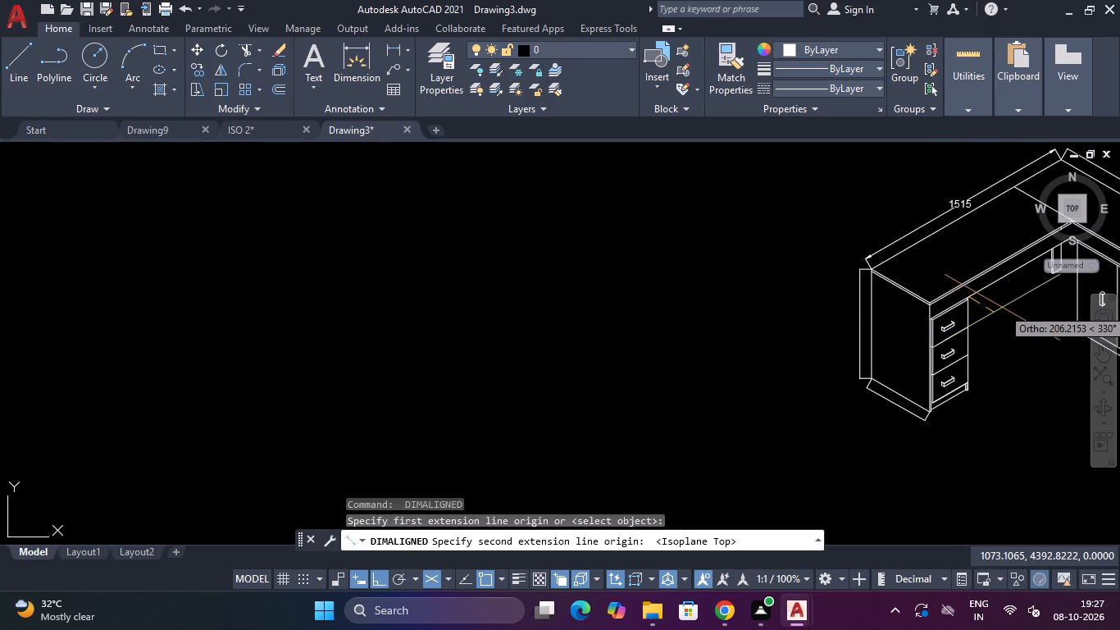
middle_click_drag(1000, 308, 882, 428)
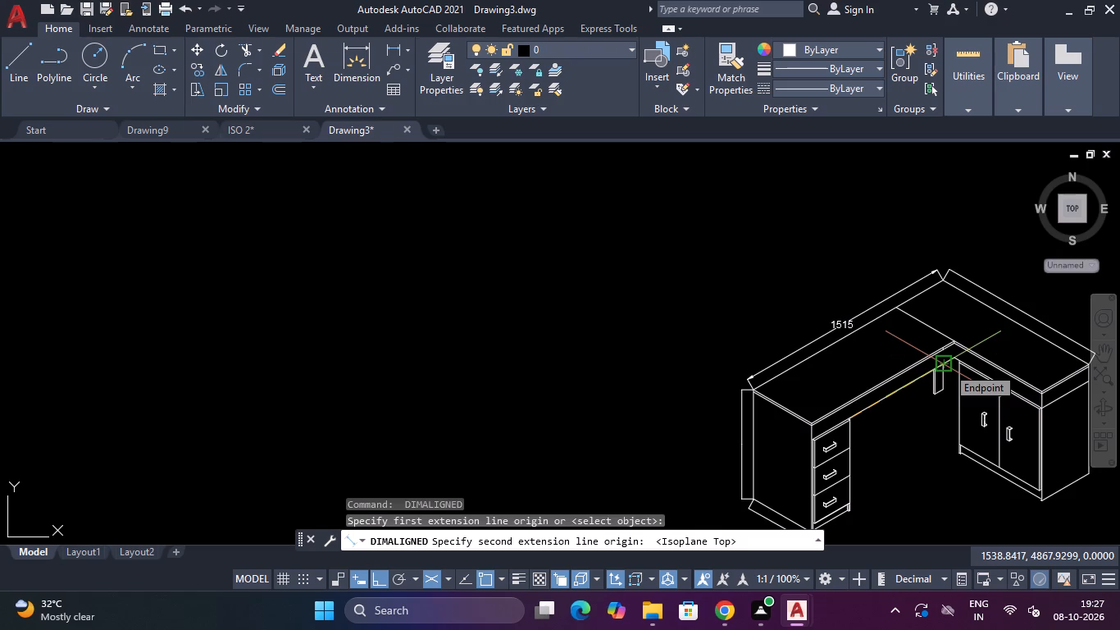
scroll(963, 350, "up", 4)
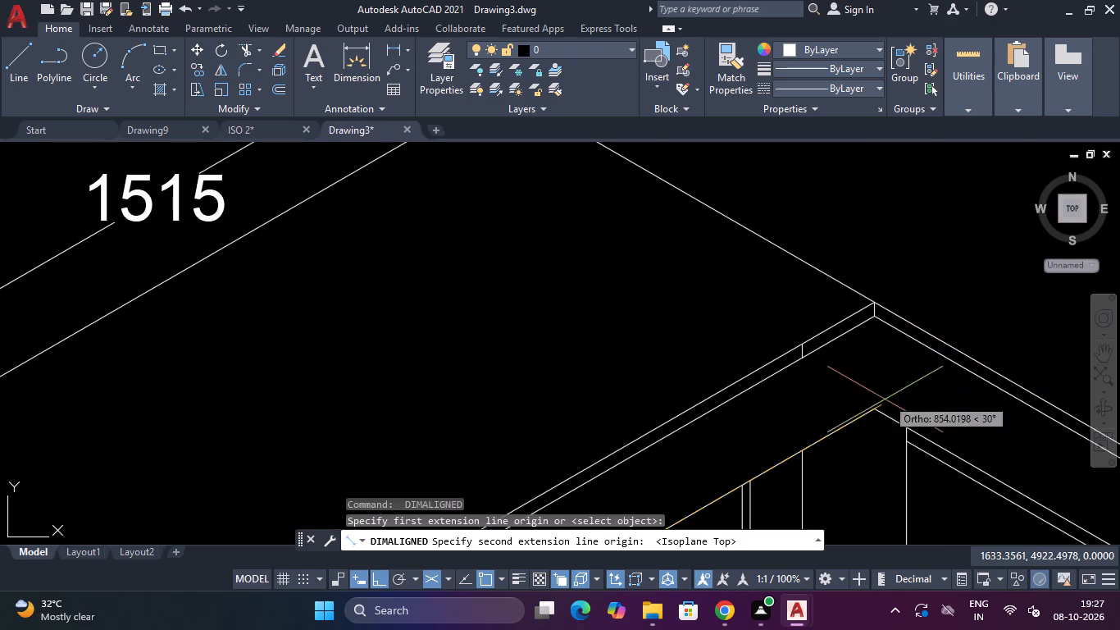
scroll(881, 404, "down", 2)
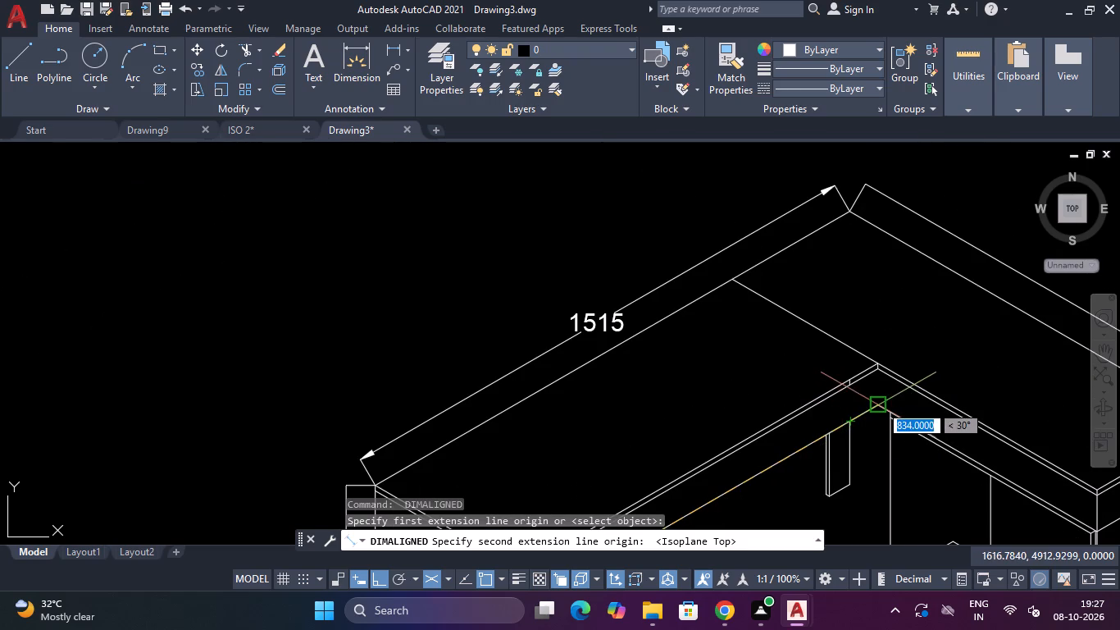
scroll(880, 404, "up", 2)
left_click(868, 404)
scroll(868, 404, "down", 4)
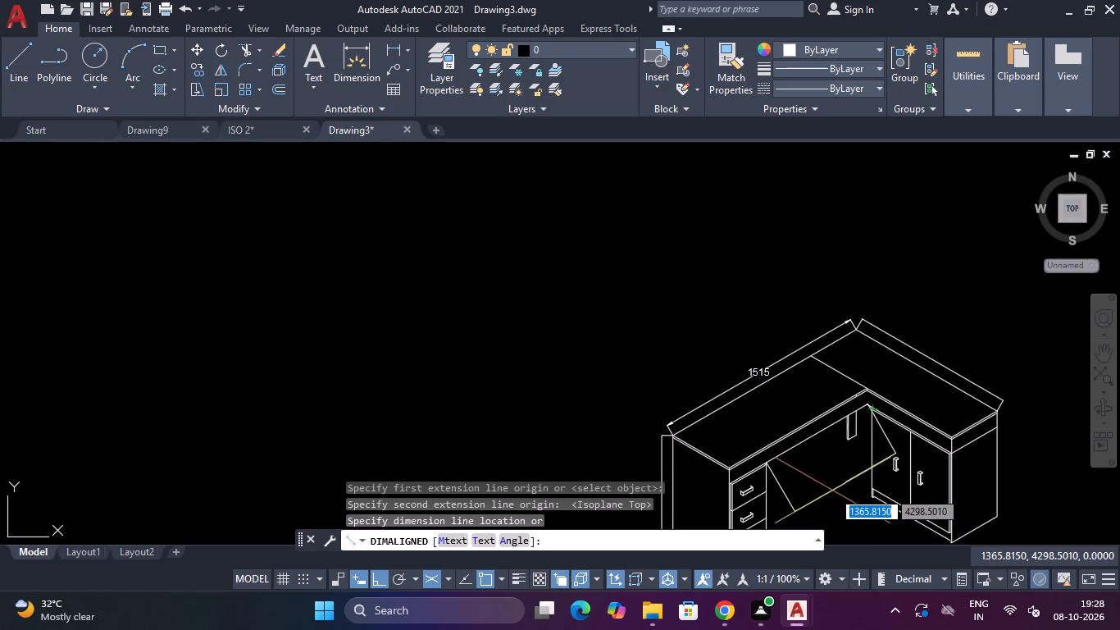
left_click(788, 461)
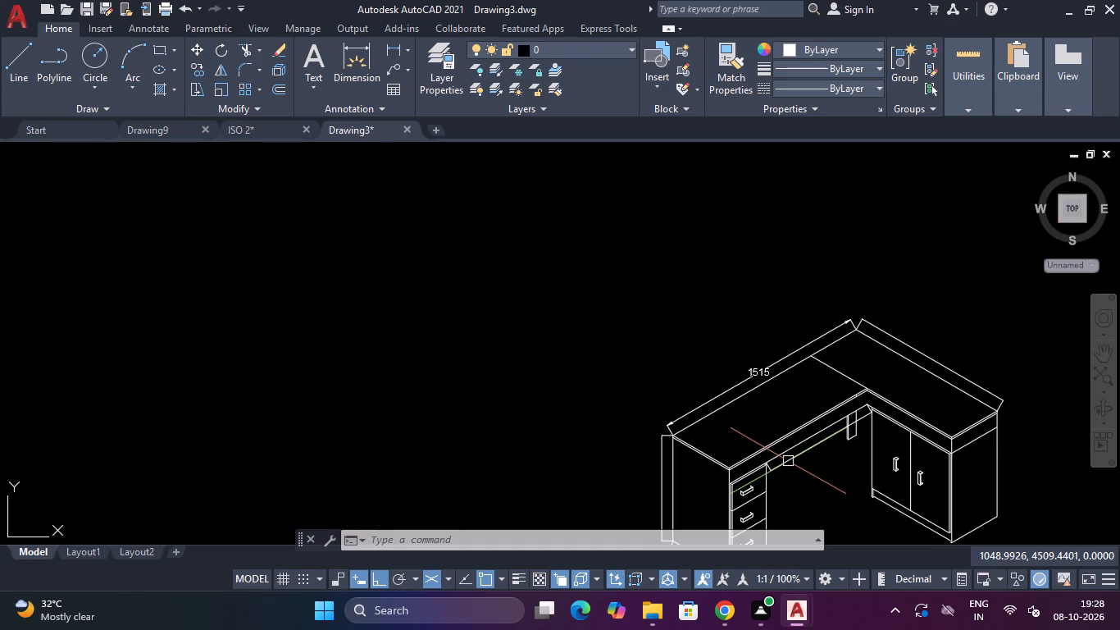
Add an aligned dimension for the drawer unit's height, placed just outside its inner vertical edge in the knee space.
scroll(772, 501, "up", 2)
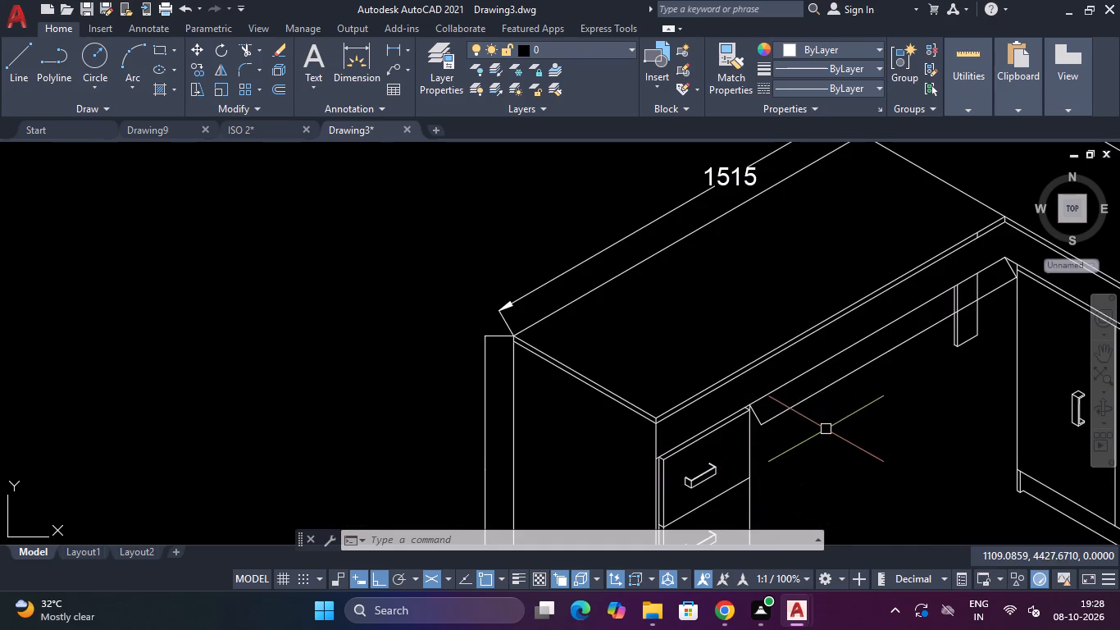
scroll(858, 326, "down", 3)
scroll(859, 406, "up", 2)
key("space")
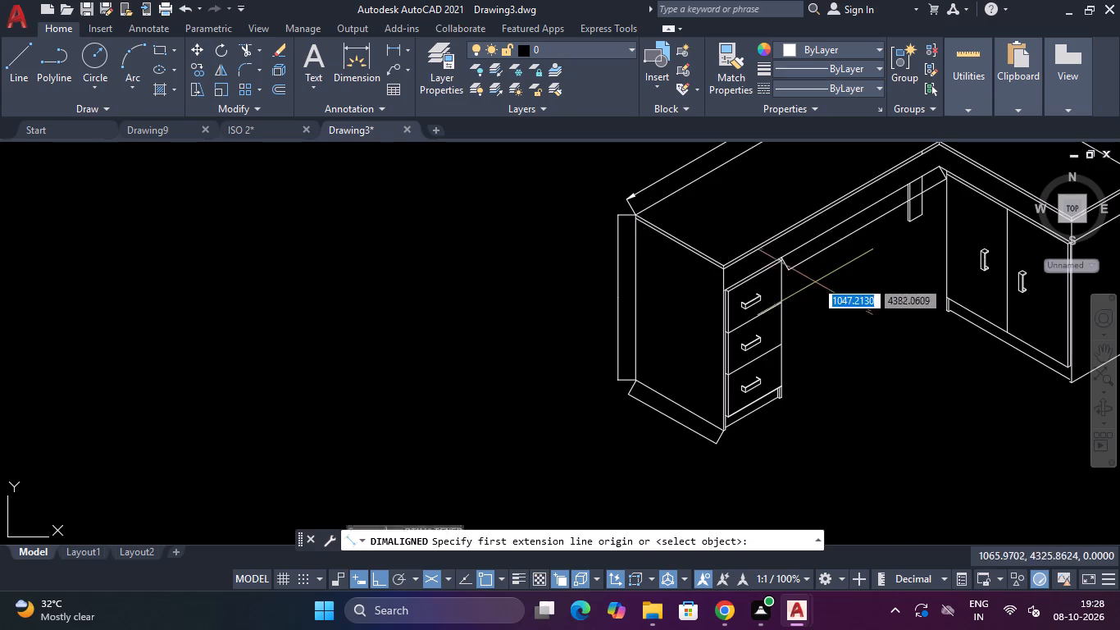
scroll(776, 257, "up", 4)
left_click(777, 258)
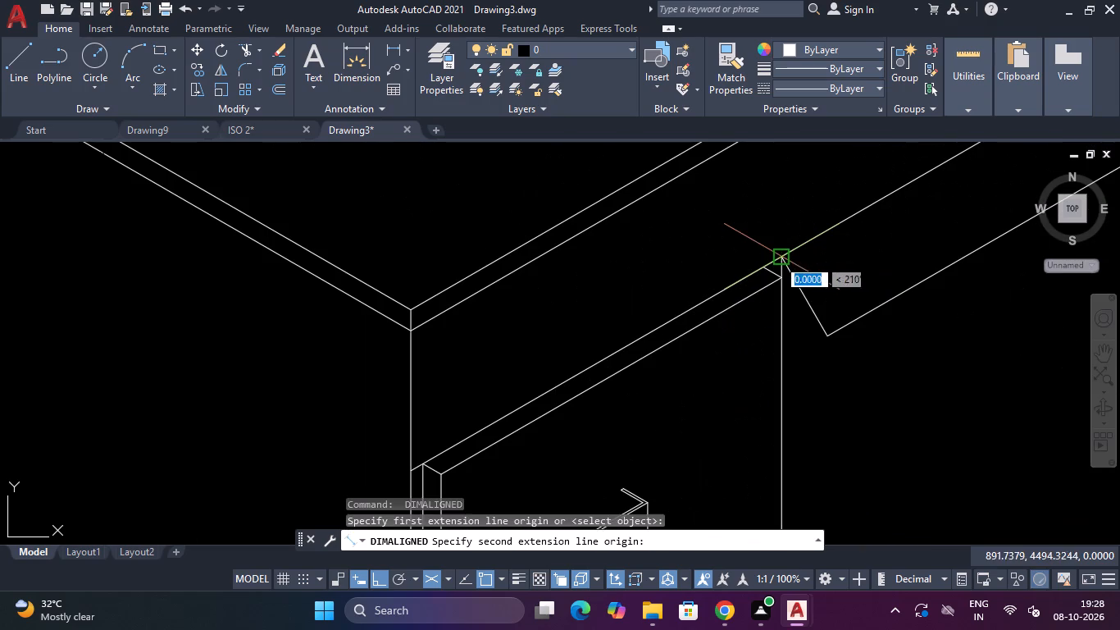
scroll(785, 358, "down", 4)
key("F5")
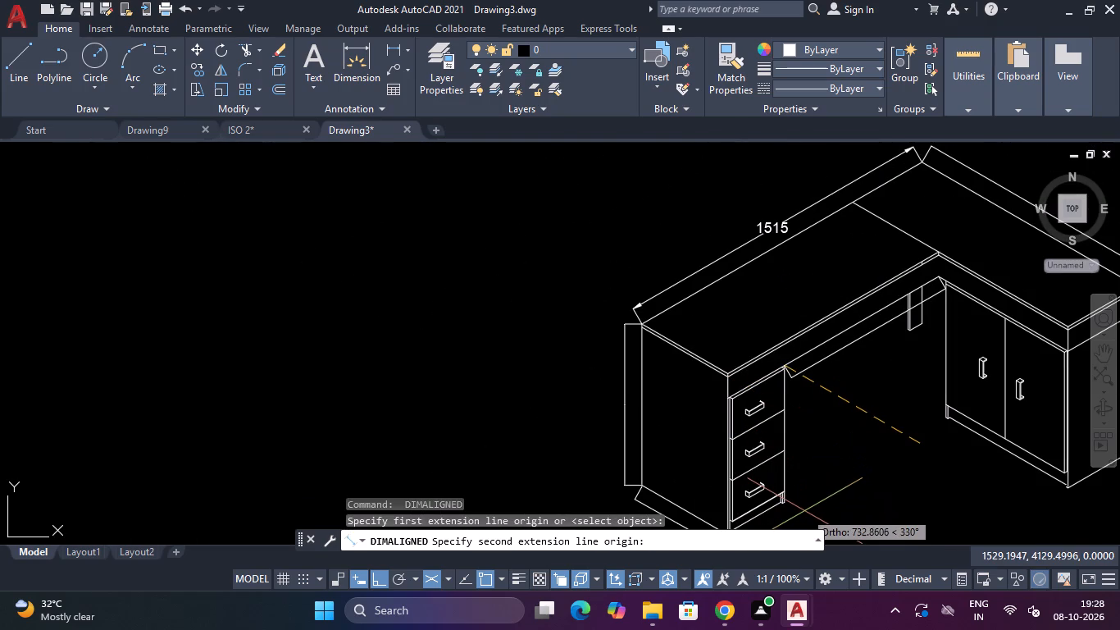
scroll(793, 506, "up", 3)
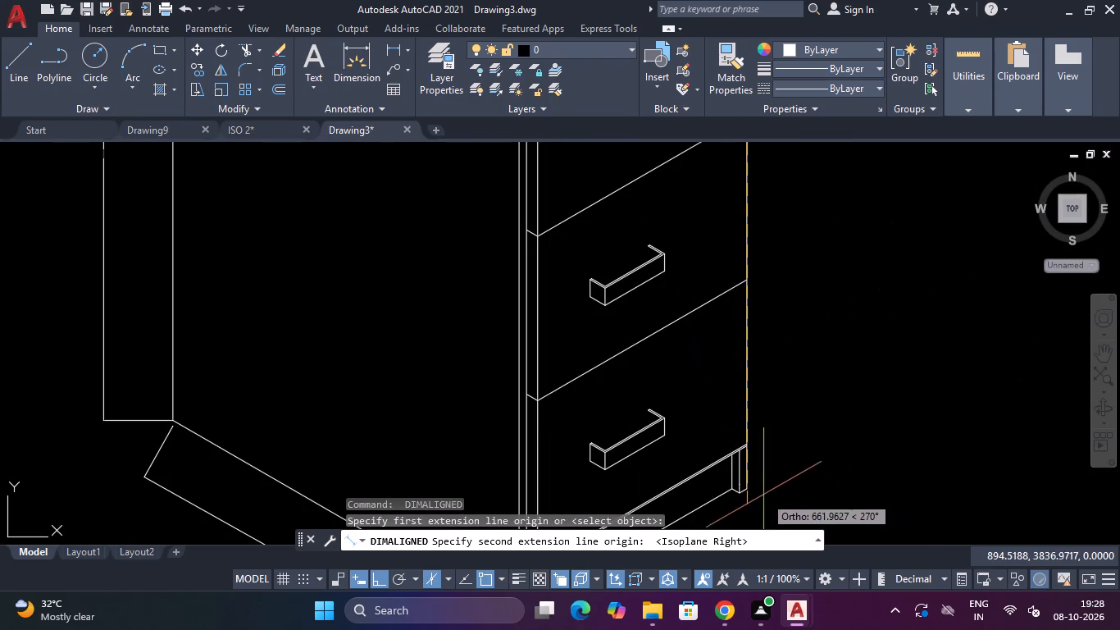
left_click(751, 490)
scroll(779, 479, "down", 3)
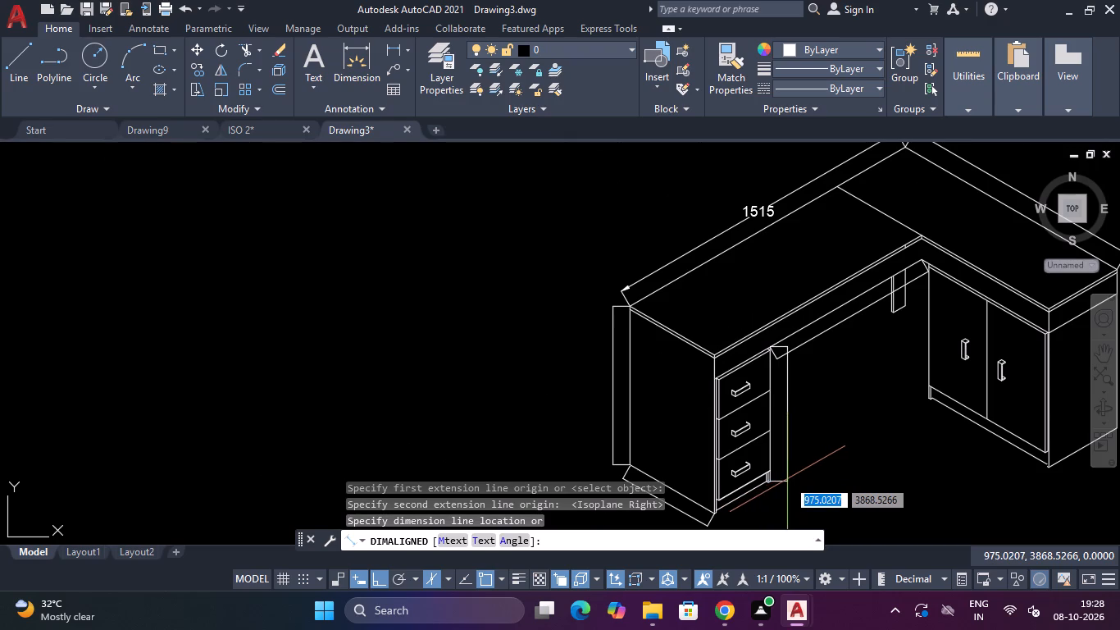
left_click(787, 479)
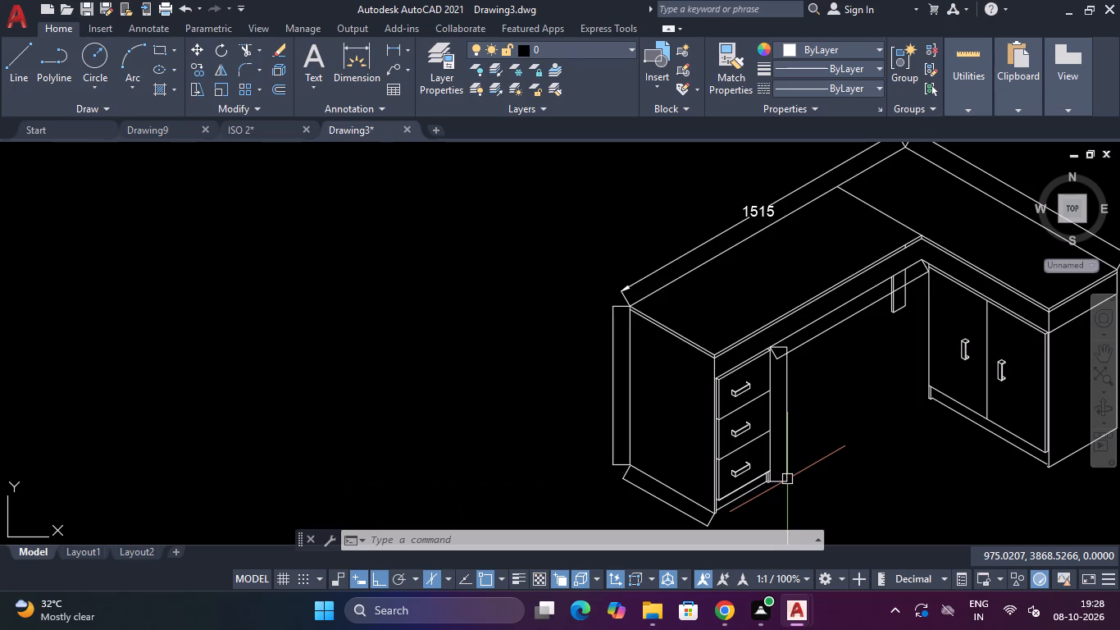
Add an aligned dimension along the bottom edge of the door cabinet's outer side panel, placed just below the edge.
scroll(831, 483, "down", 2)
key("space")
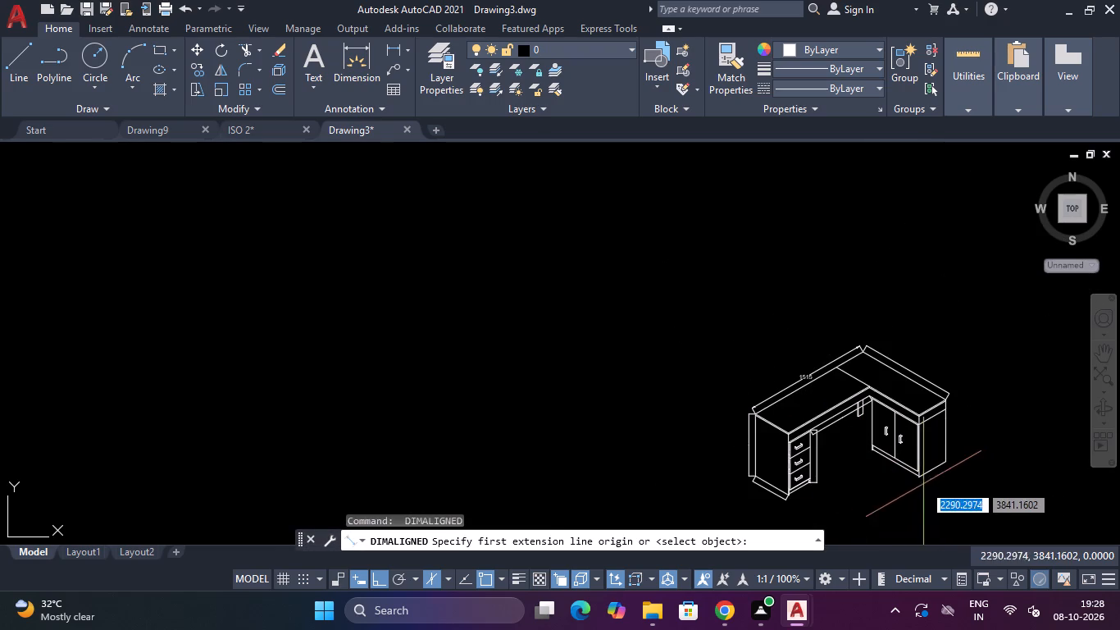
scroll(920, 484, "up", 3)
left_click(901, 453)
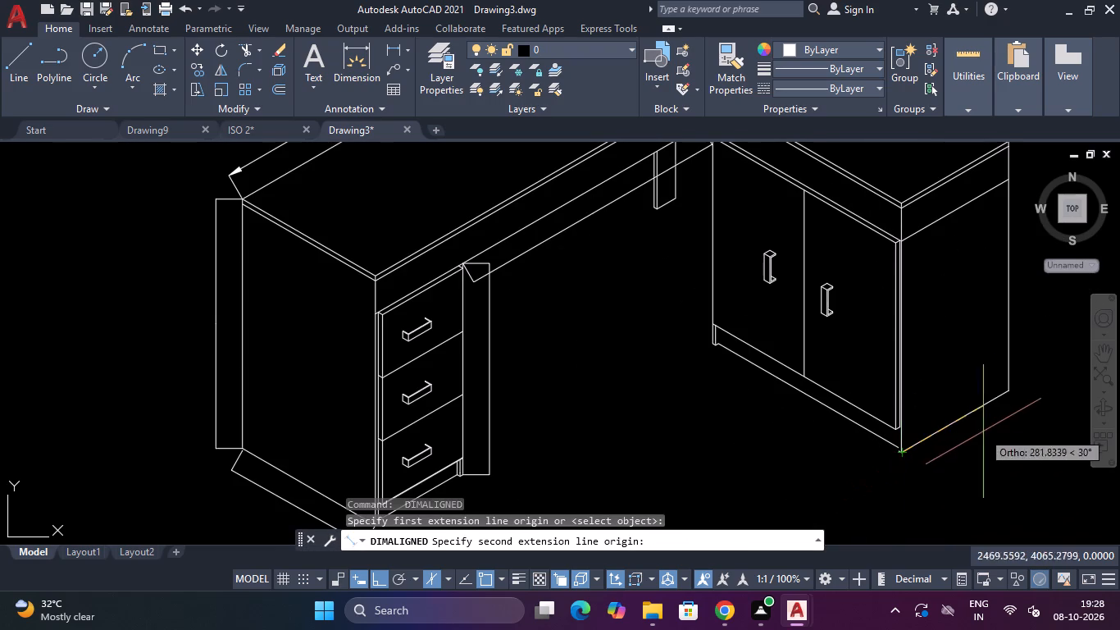
left_click(1013, 394)
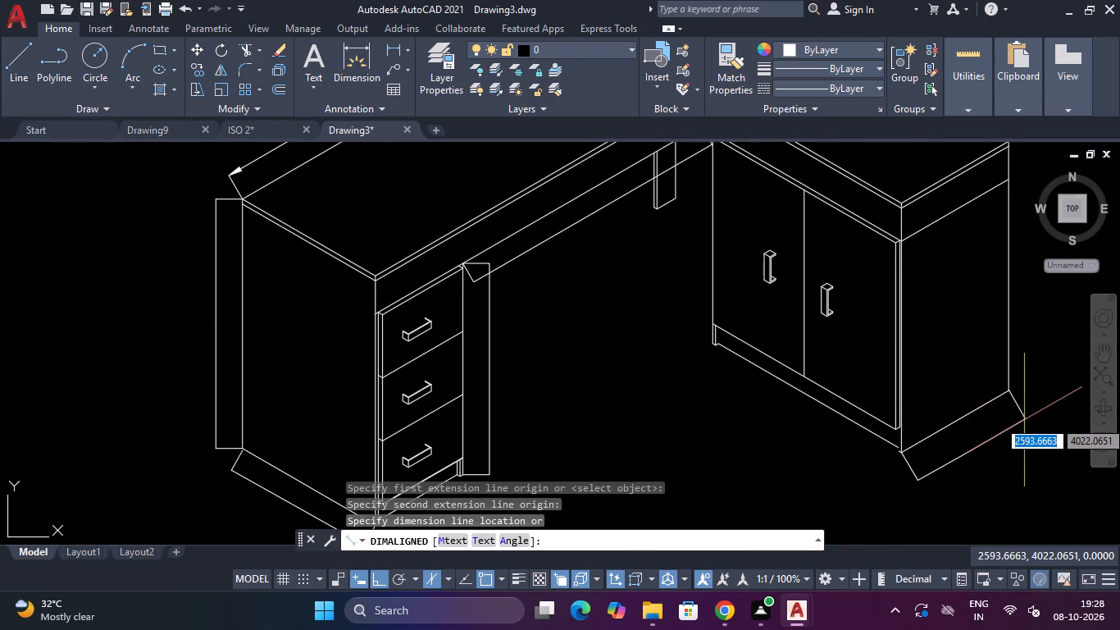
left_click(1023, 418)
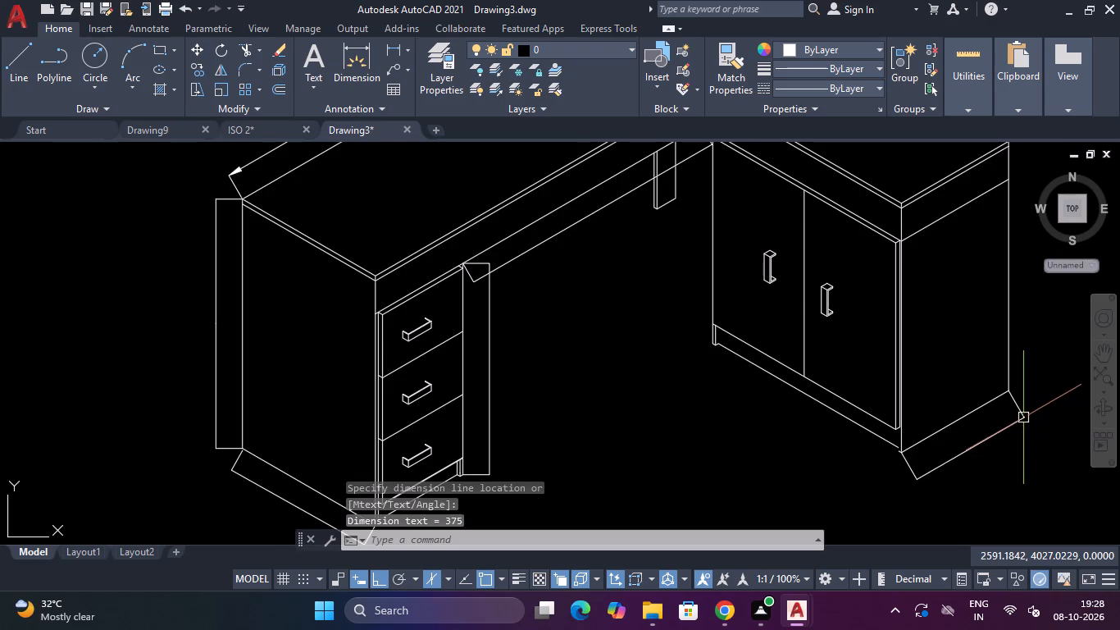
Match the properties of the desktop's left rear edge dimension onto the left side panel's height and bottom-edge dimensions.
scroll(896, 456, "up", 3)
scroll(886, 440, "down", 3)
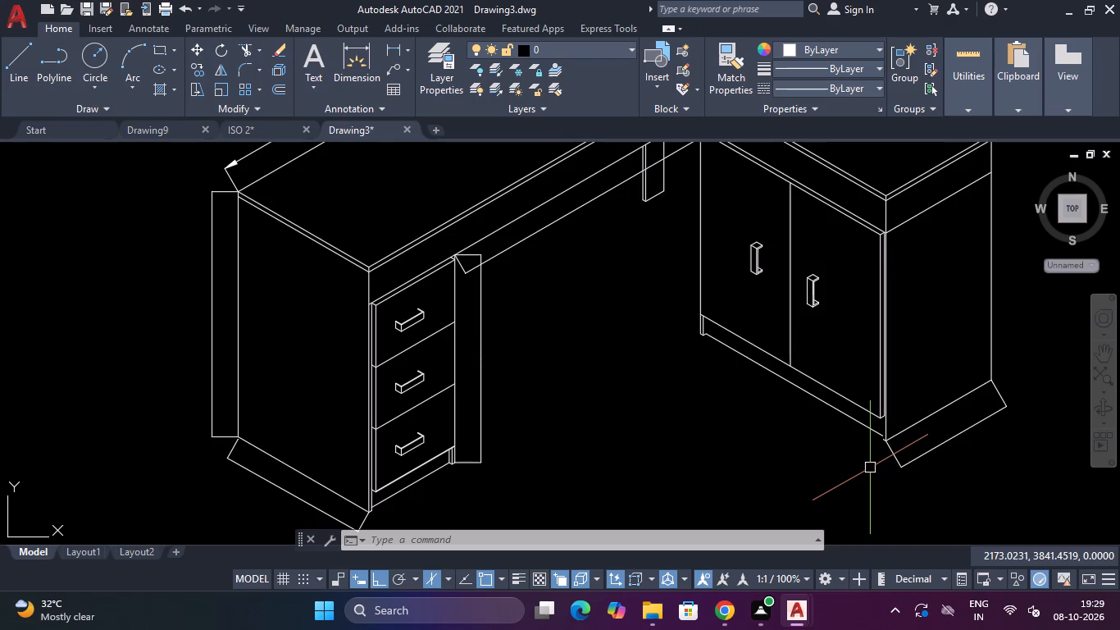
scroll(870, 468, "down", 2)
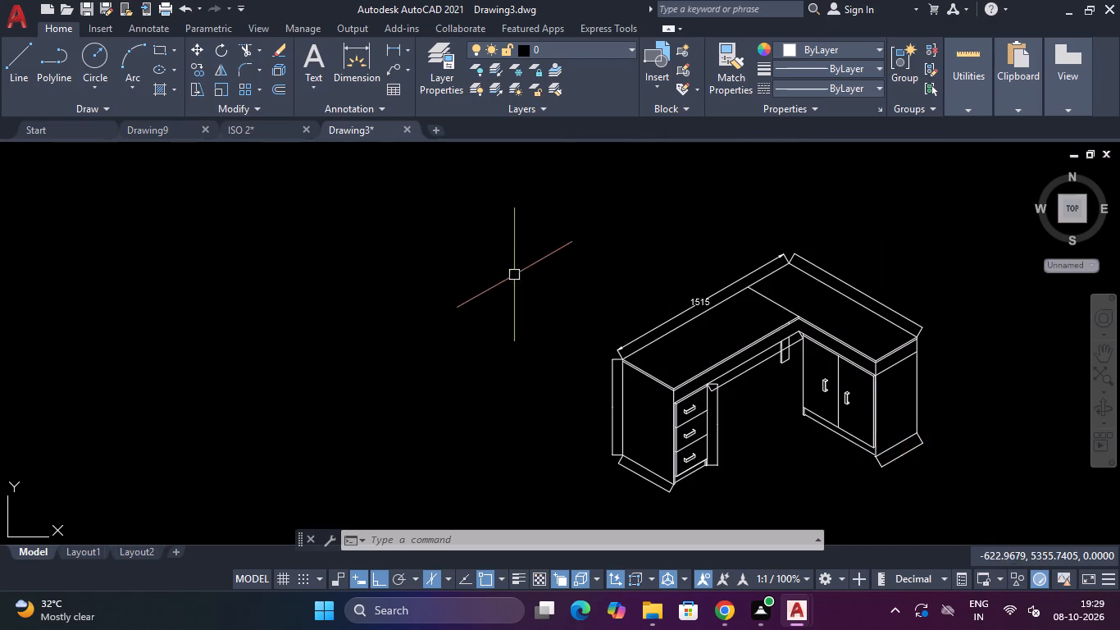
key("Escape")
key("Escape")
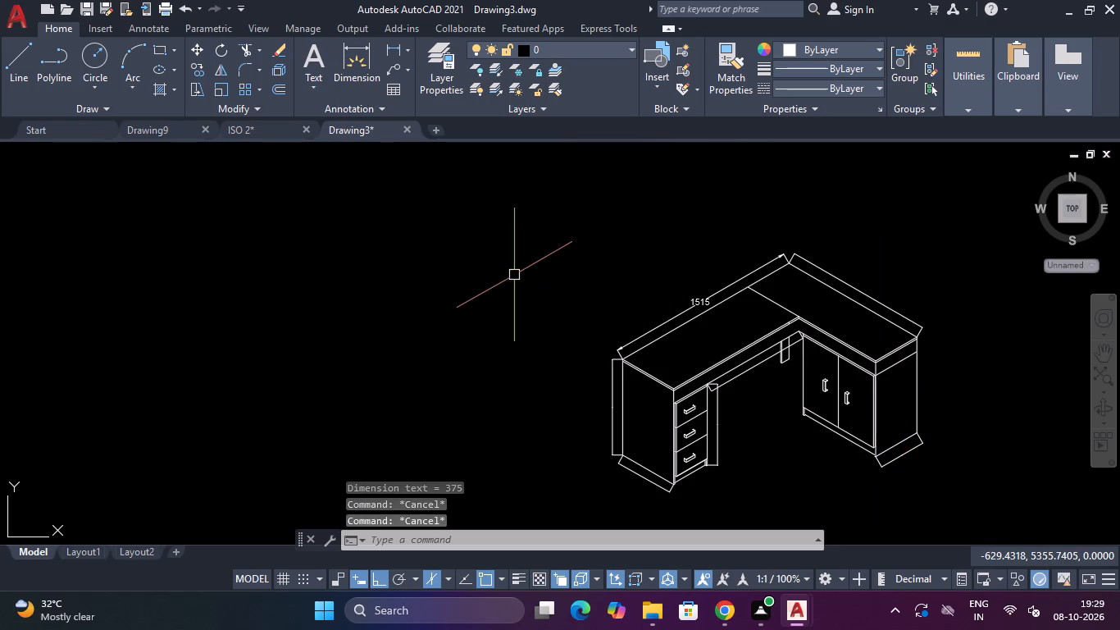
type("MA")
key("Return")
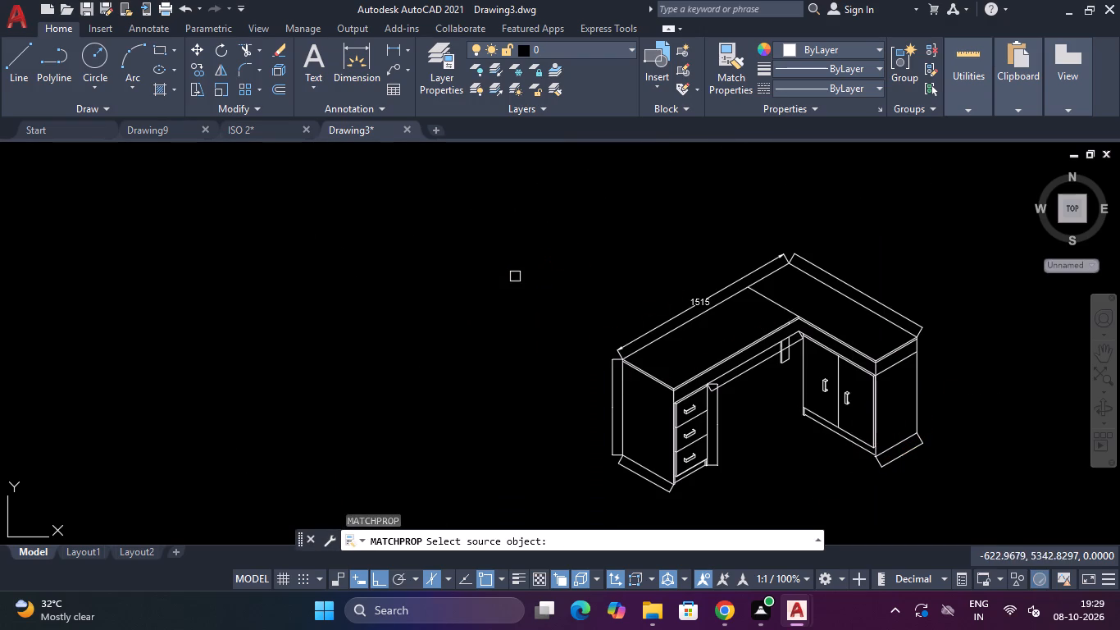
left_click(638, 340)
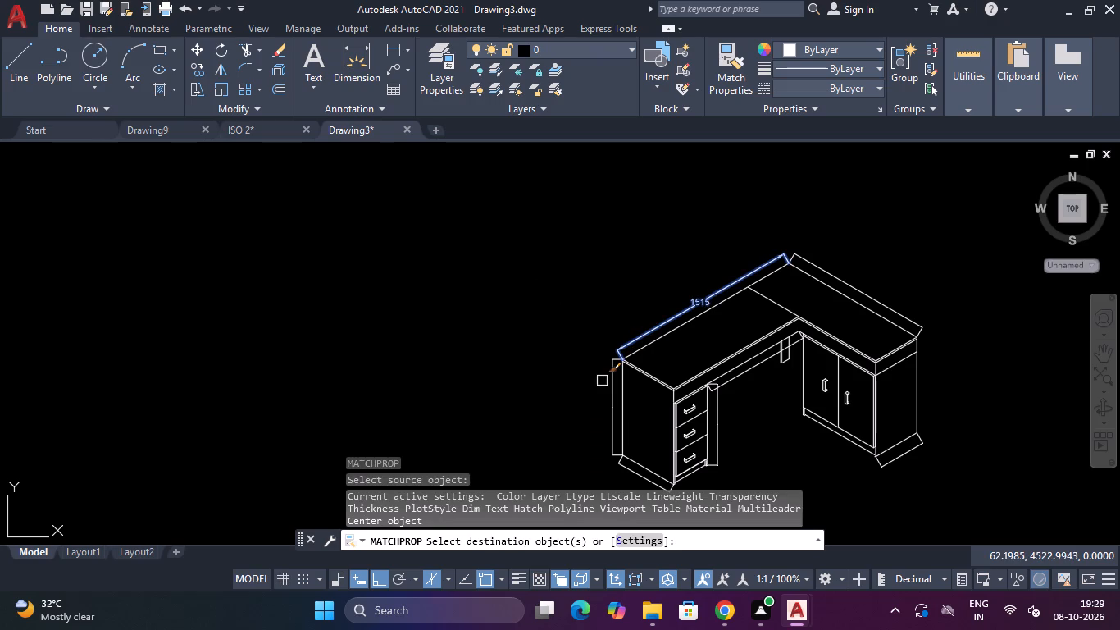
left_click(611, 377)
scroll(628, 439, "down", 2)
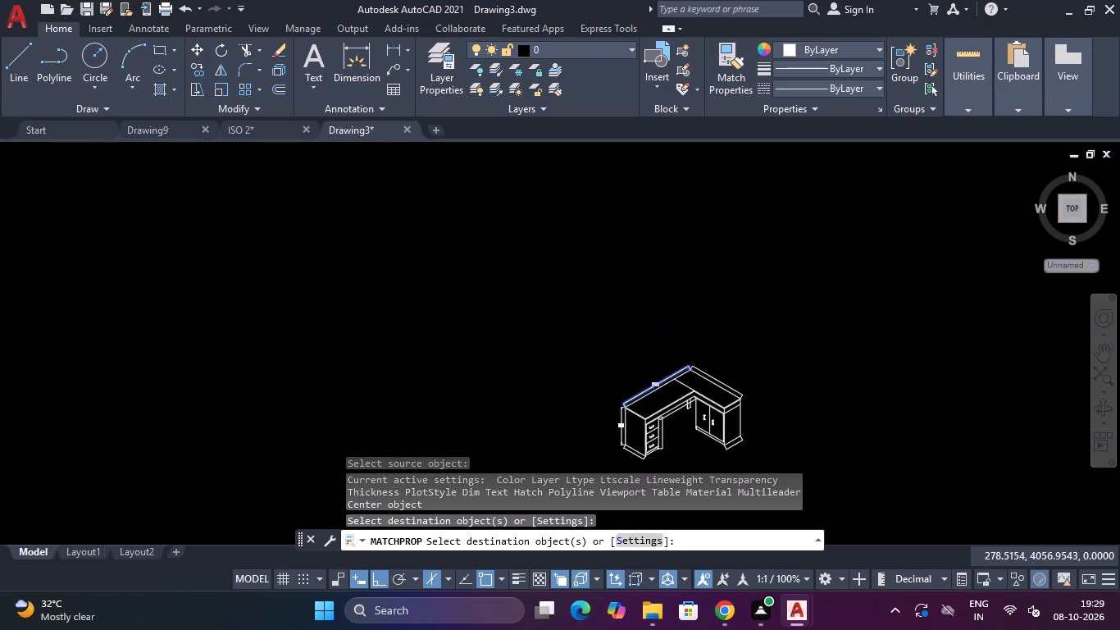
scroll(628, 439, "down", 2)
scroll(625, 452, "up", 6)
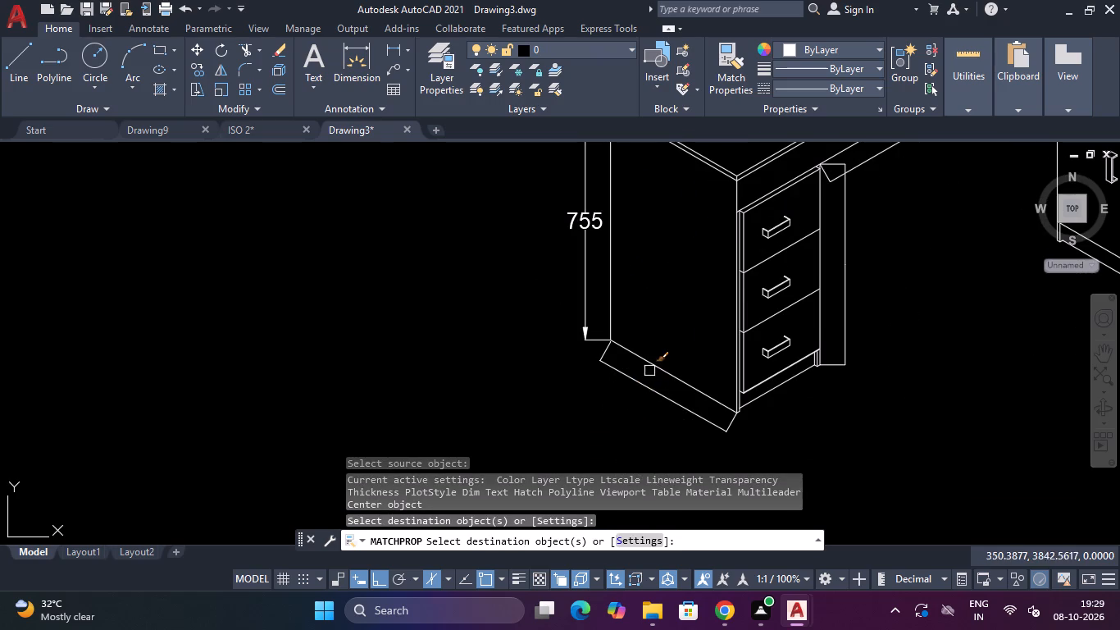
left_click(648, 390)
scroll(794, 407, "down", 2)
scroll(847, 311, "down", 1)
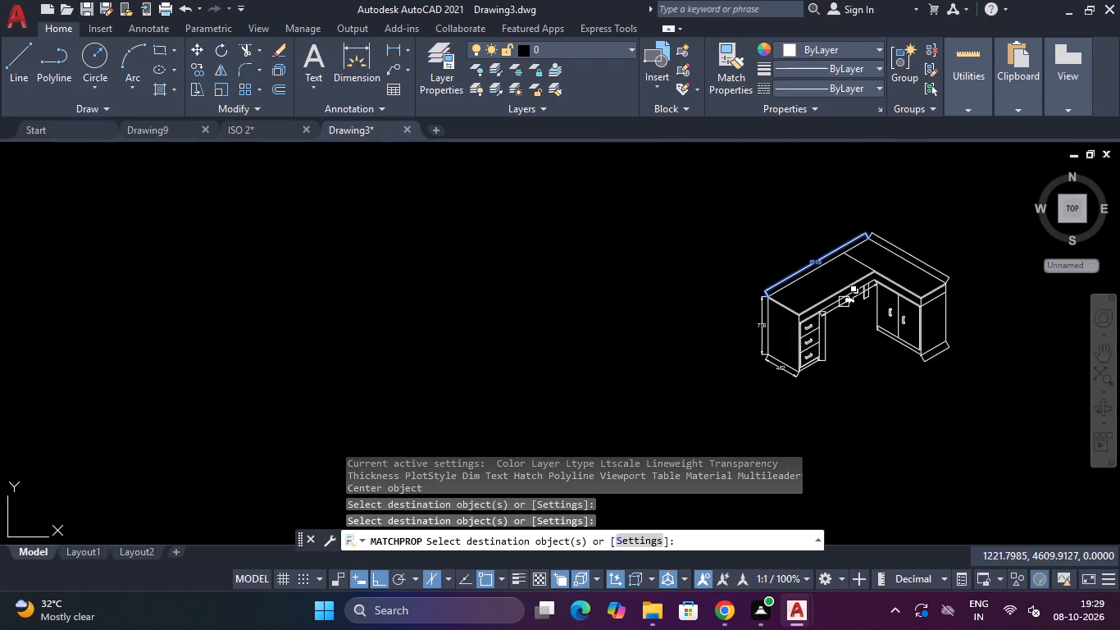
Apply the same matched properties to the knee-space, drawer-unit height, door-cabinet bottom-edge and desktop right rear edge dimensions.
scroll(836, 314, "up", 3)
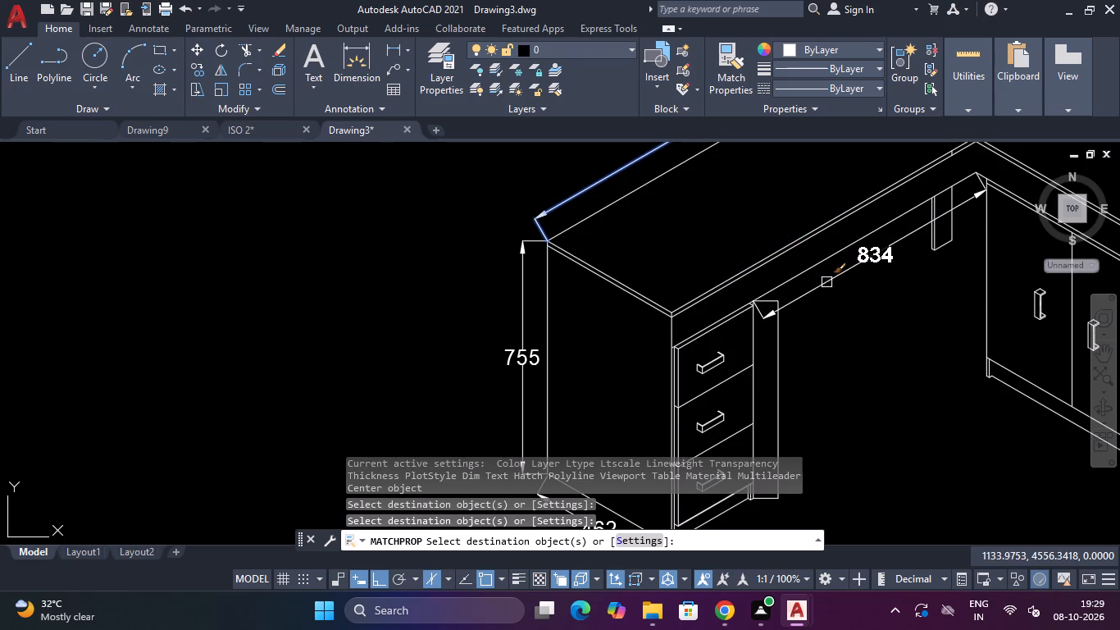
left_click(826, 282)
left_click(780, 363)
scroll(816, 375, "down", 3)
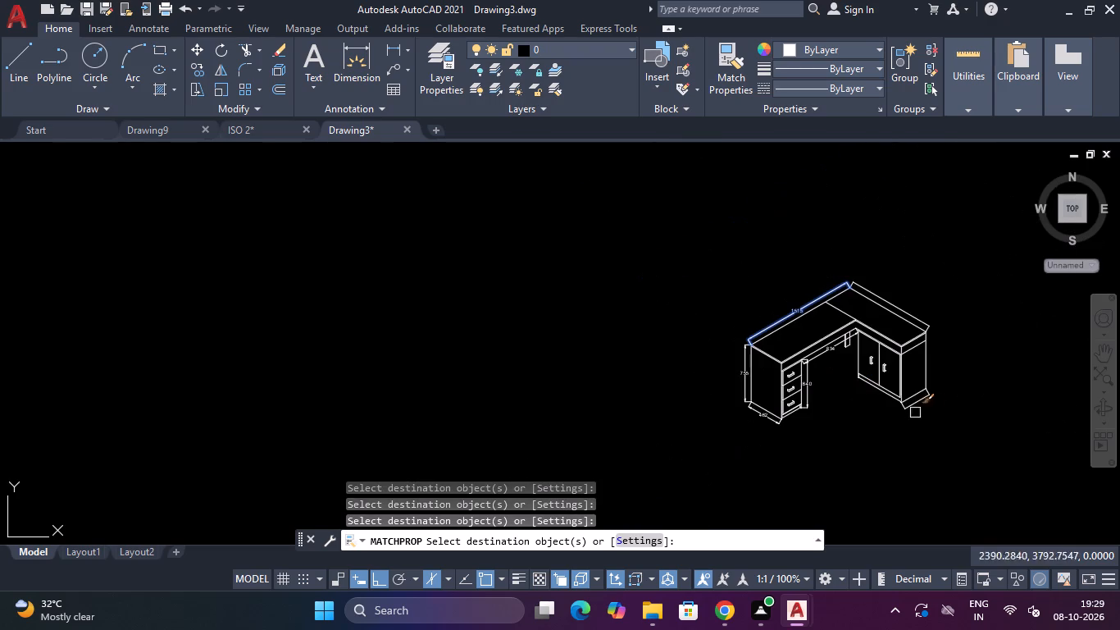
scroll(931, 407, "up", 2)
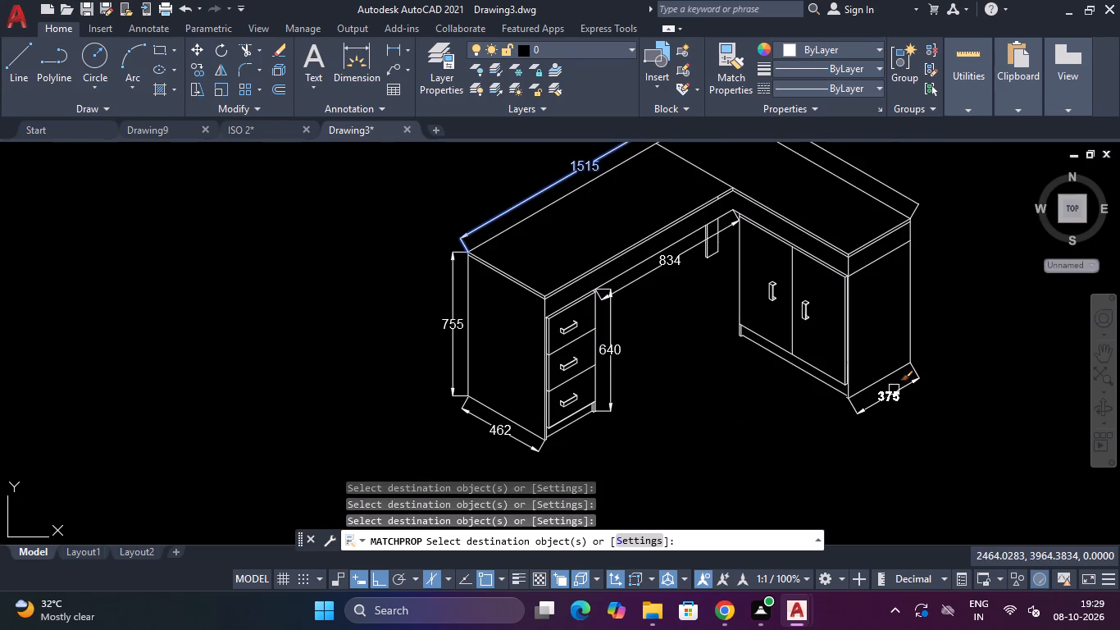
left_click(894, 390)
left_click(899, 186)
scroll(898, 192, "down", 1)
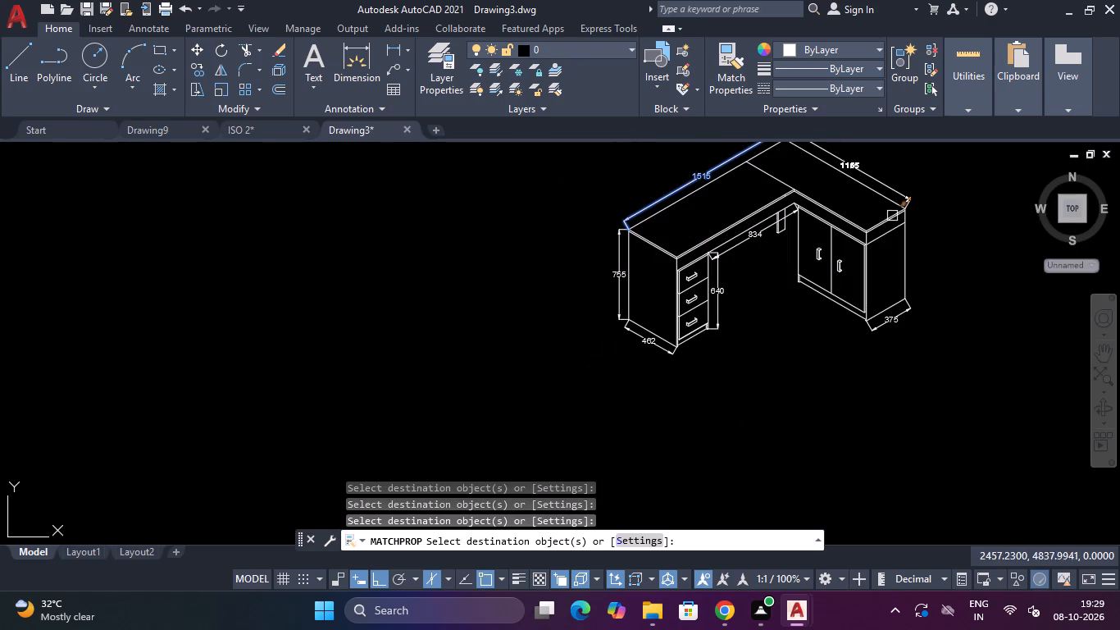
scroll(721, 207, "down", 2)
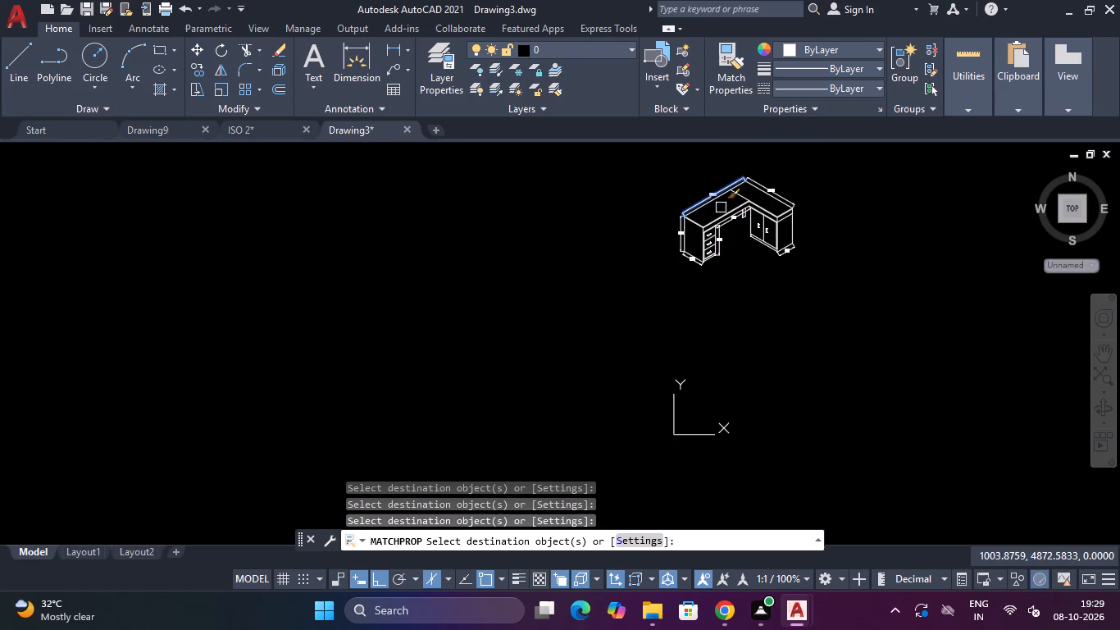
scroll(721, 208, "up", 2)
key("Escape")
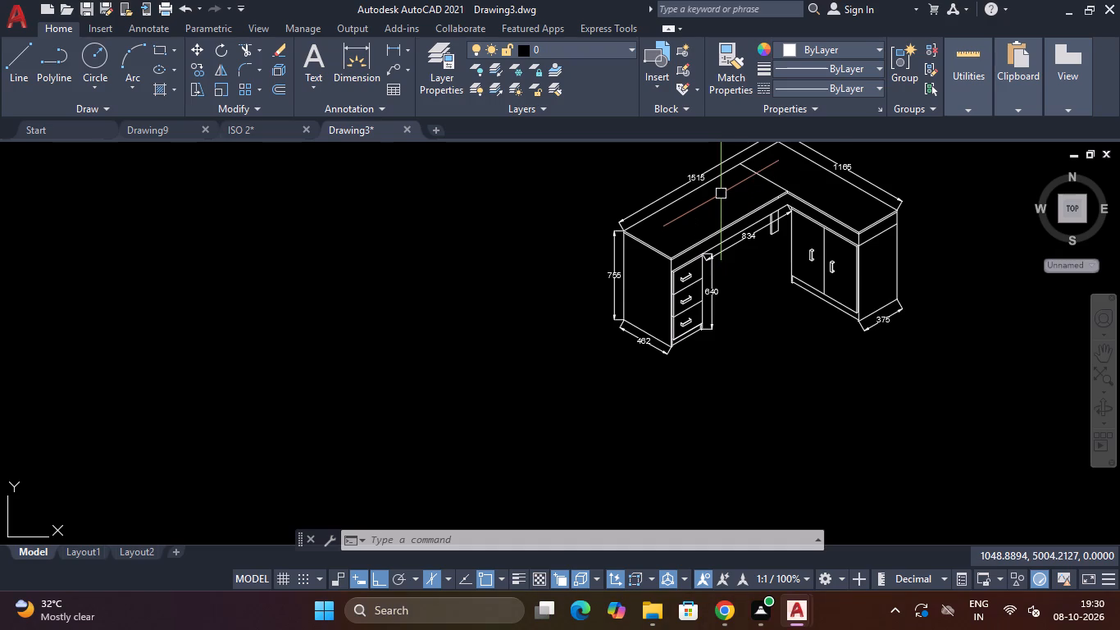
Oblique the desktop's left rear edge dimension parallel to the desktop's short left end edge, picking the edge's two corners as the angle.
type("DIMED")
key("Return")
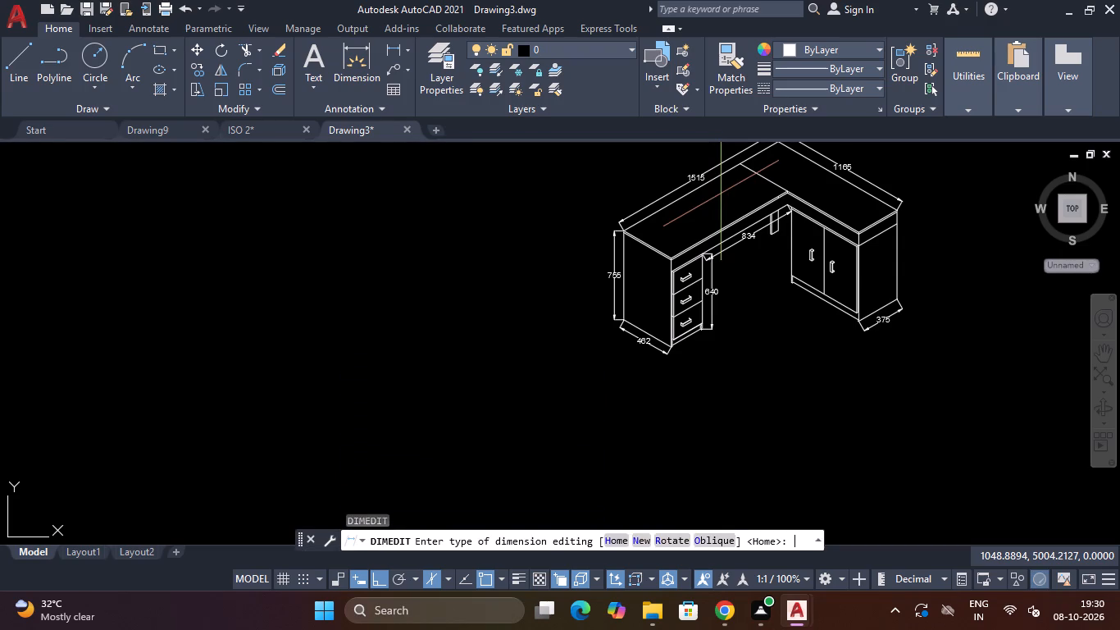
scroll(617, 226, "up", 3)
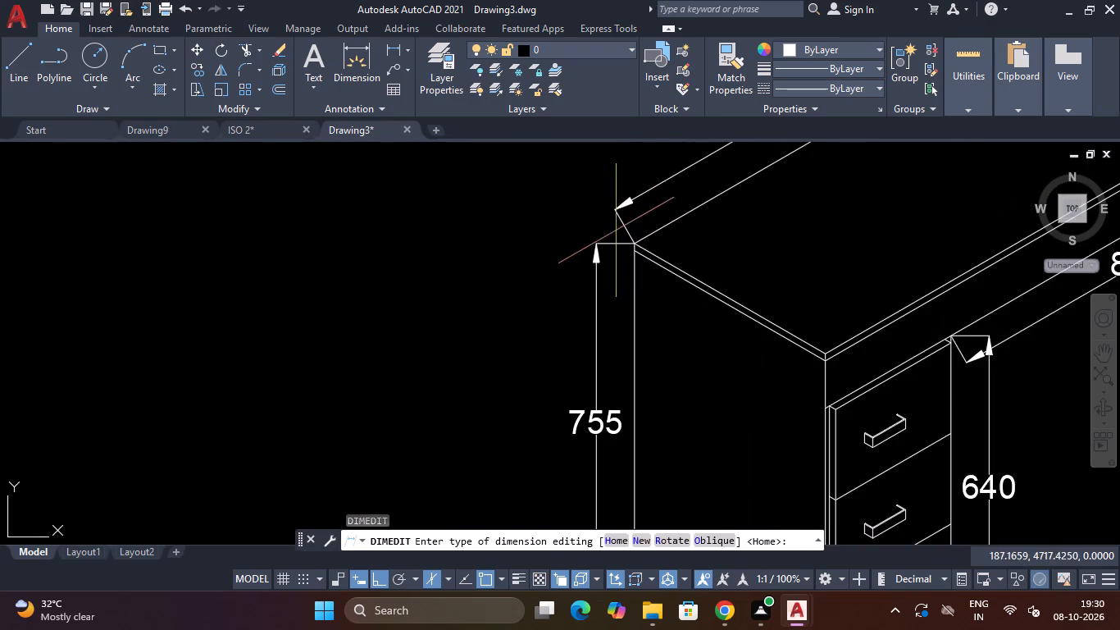
scroll(618, 237, "up", 2)
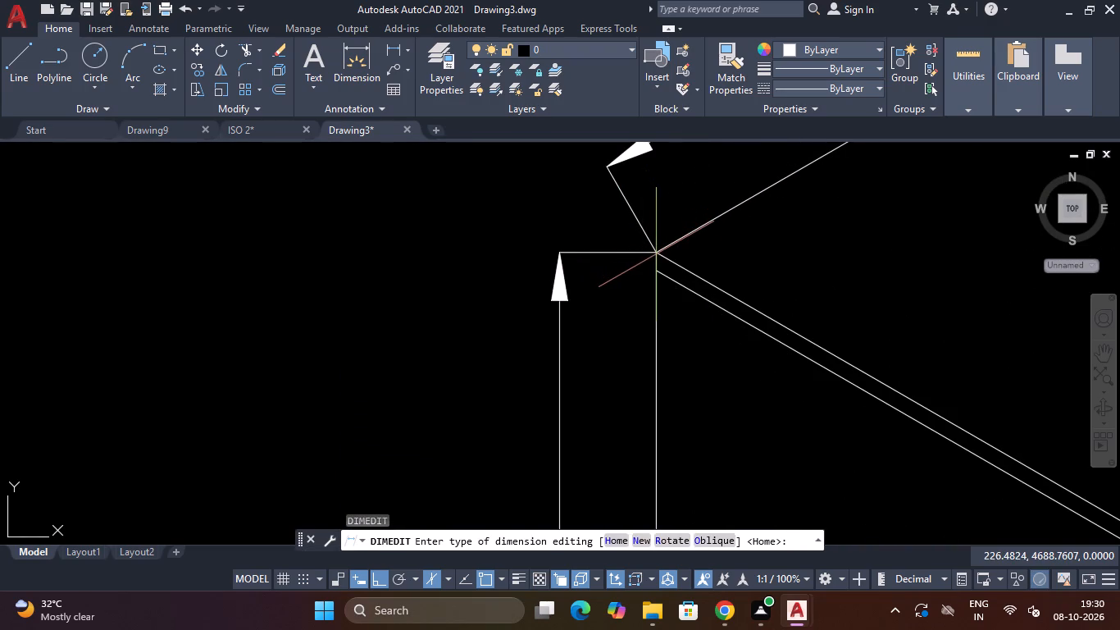
type("O")
key("space")
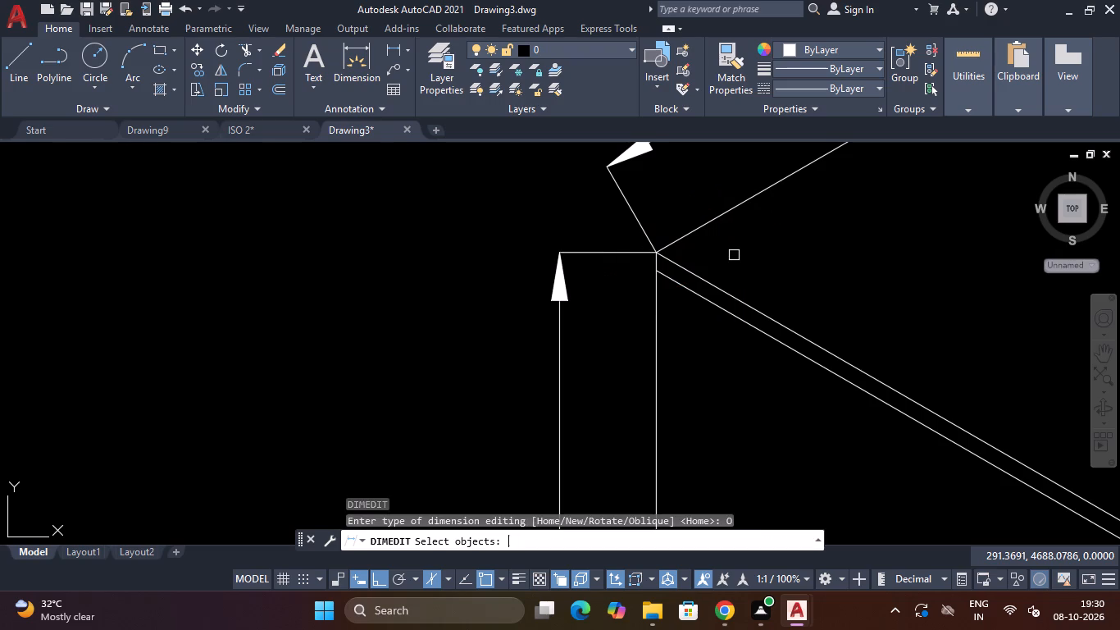
left_click(662, 200)
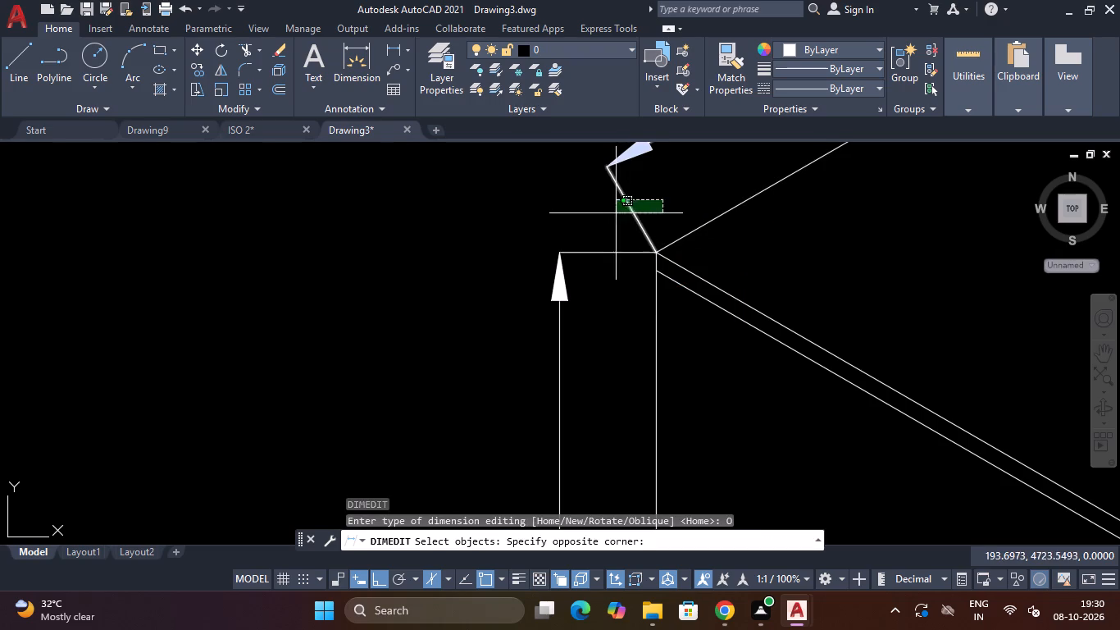
left_click(616, 213)
scroll(648, 189, "down", 3)
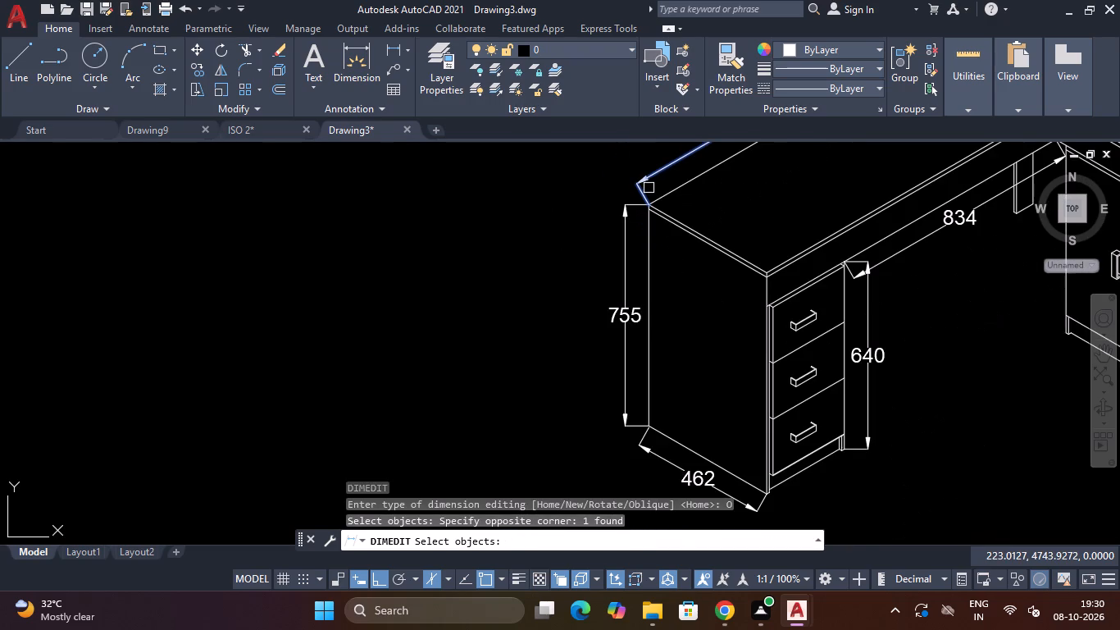
key("Return")
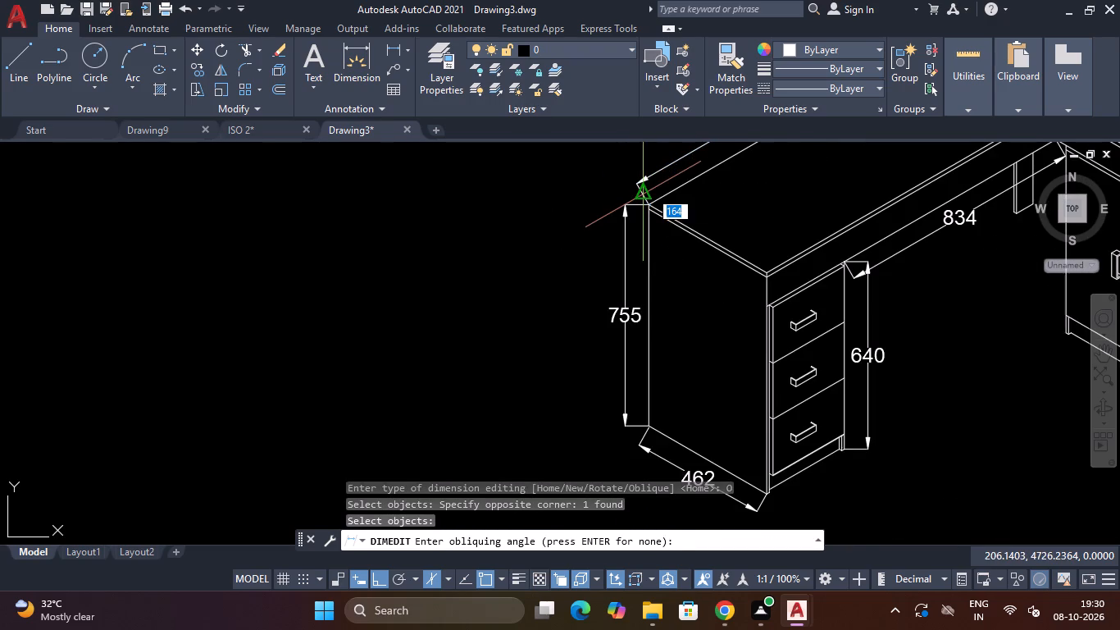
scroll(649, 190, "up", 2)
left_click(640, 232)
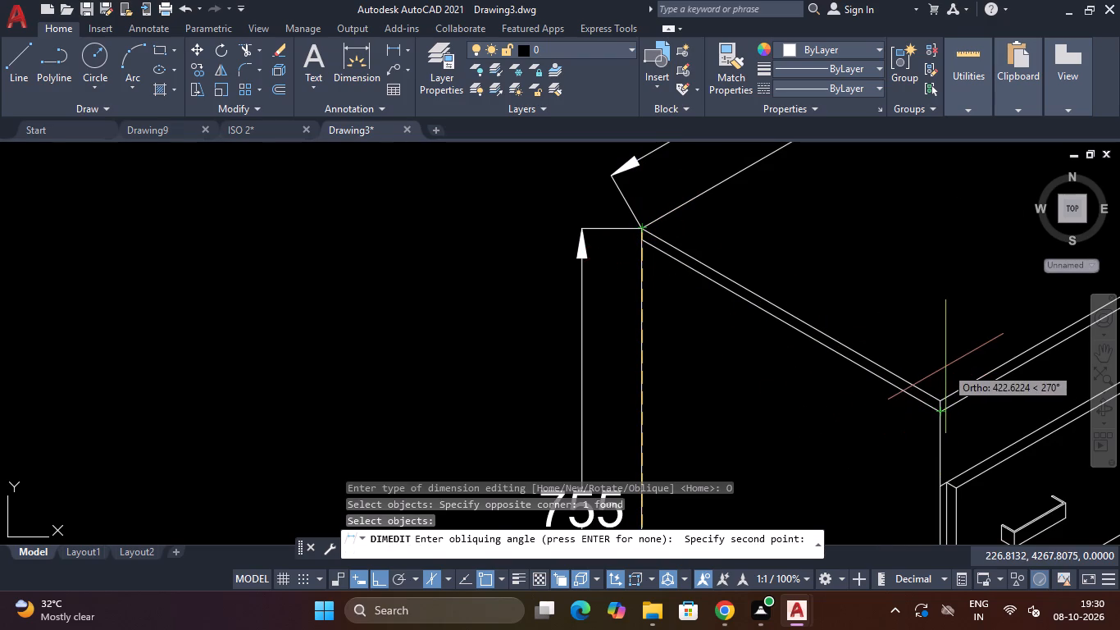
key("F5")
left_click(937, 398)
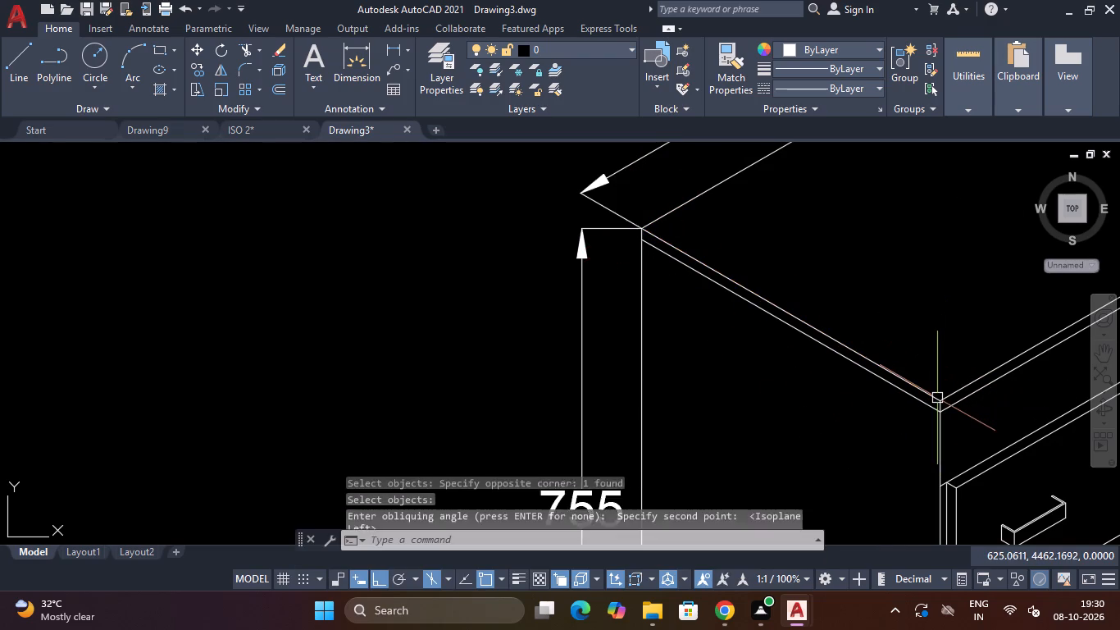
scroll(937, 398, "down", 6)
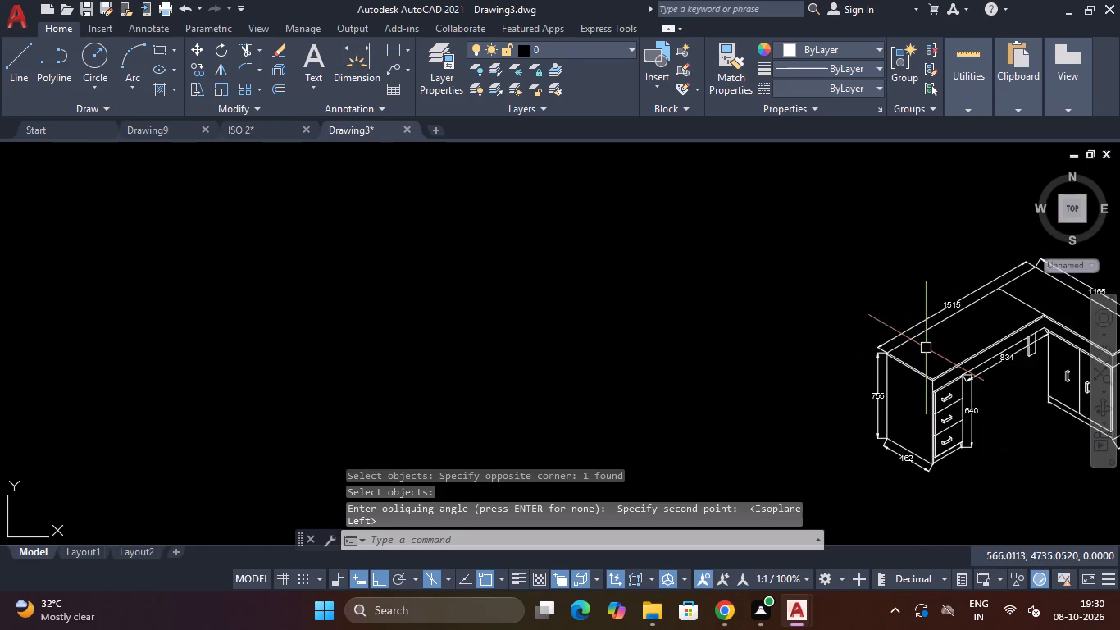
scroll(943, 340, "up", 2)
scroll(989, 307, "down", 4)
key("Escape")
Oblique the desktop's right rear edge dimension parallel to the desktop's right end edge, picking the angle from its rear corner to its front corner.
scroll(1017, 304, "up", 3)
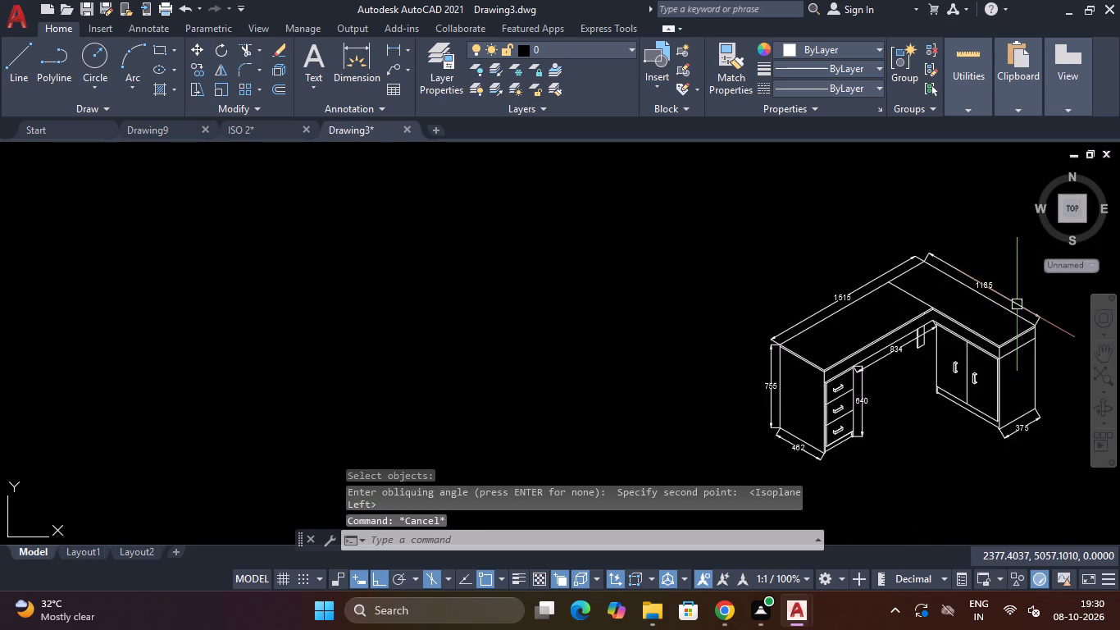
scroll(1018, 292, "up", 3)
key("space")
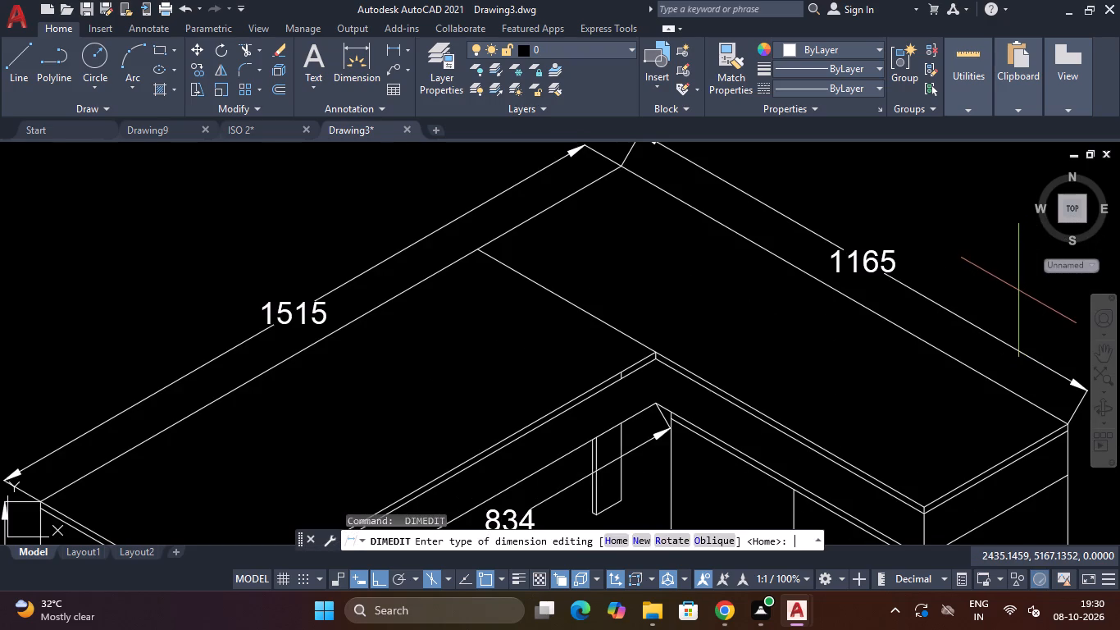
type("O")
key("space")
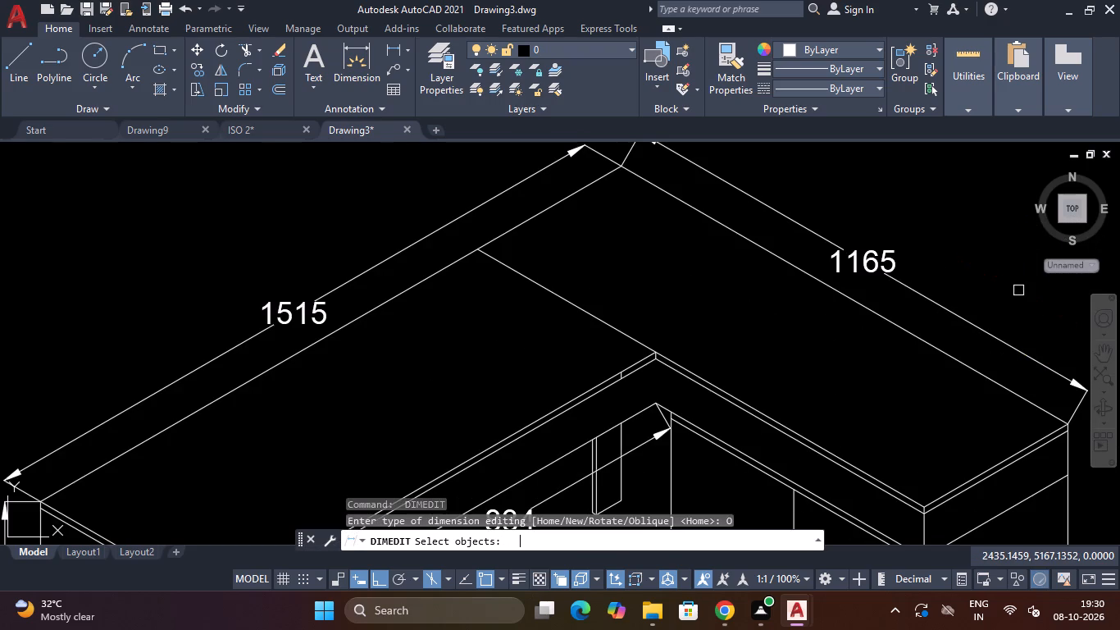
left_click(1004, 301)
left_click(960, 345)
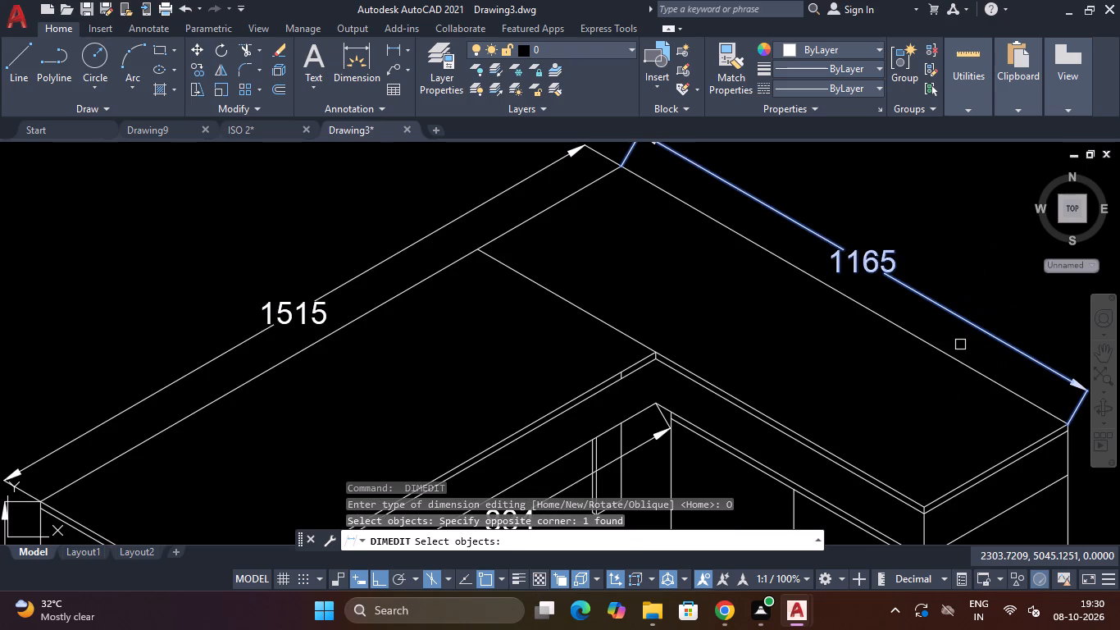
key("space")
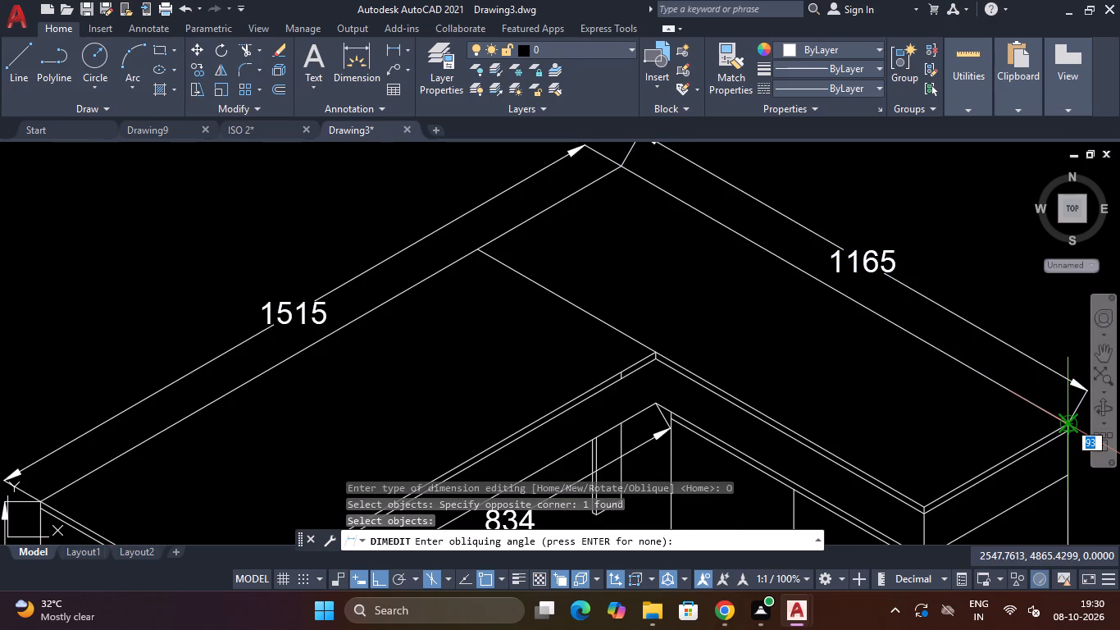
scroll(1066, 422, "up", 3)
left_click(1052, 436)
scroll(1045, 440, "down", 3)
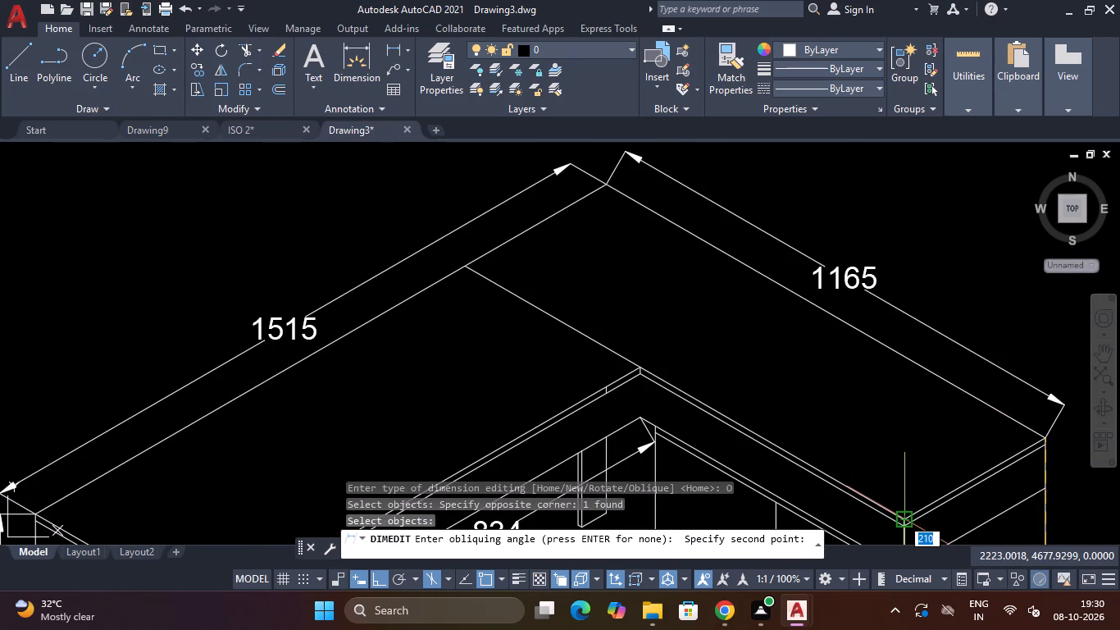
key("F5")
scroll(903, 518, "up", 3)
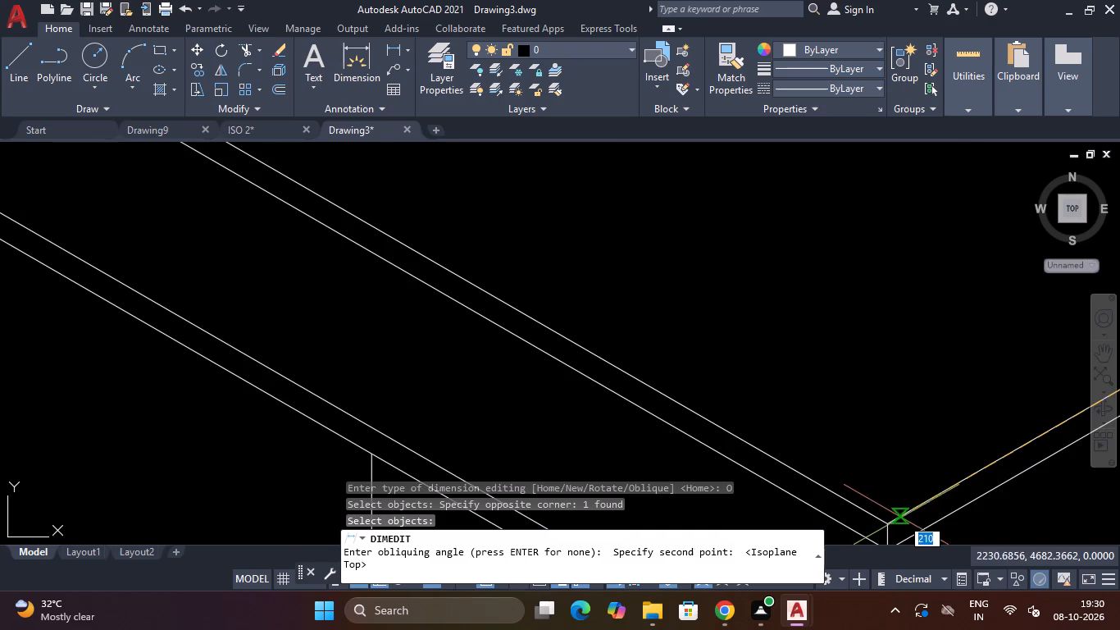
left_click(890, 523)
scroll(890, 523, "down", 3)
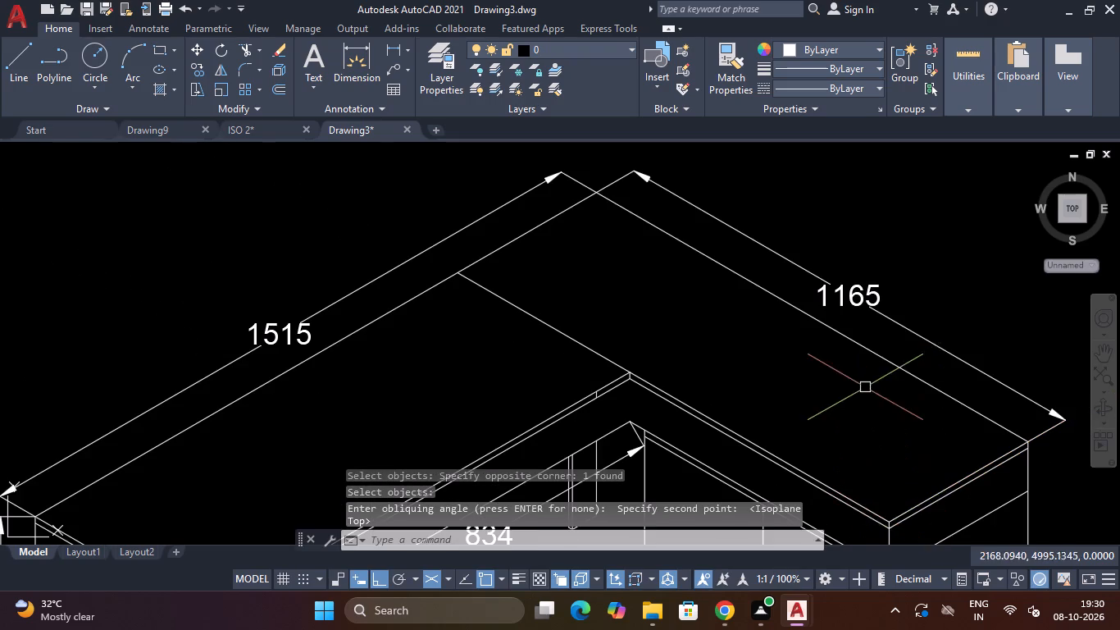
scroll(863, 388, "down", 3)
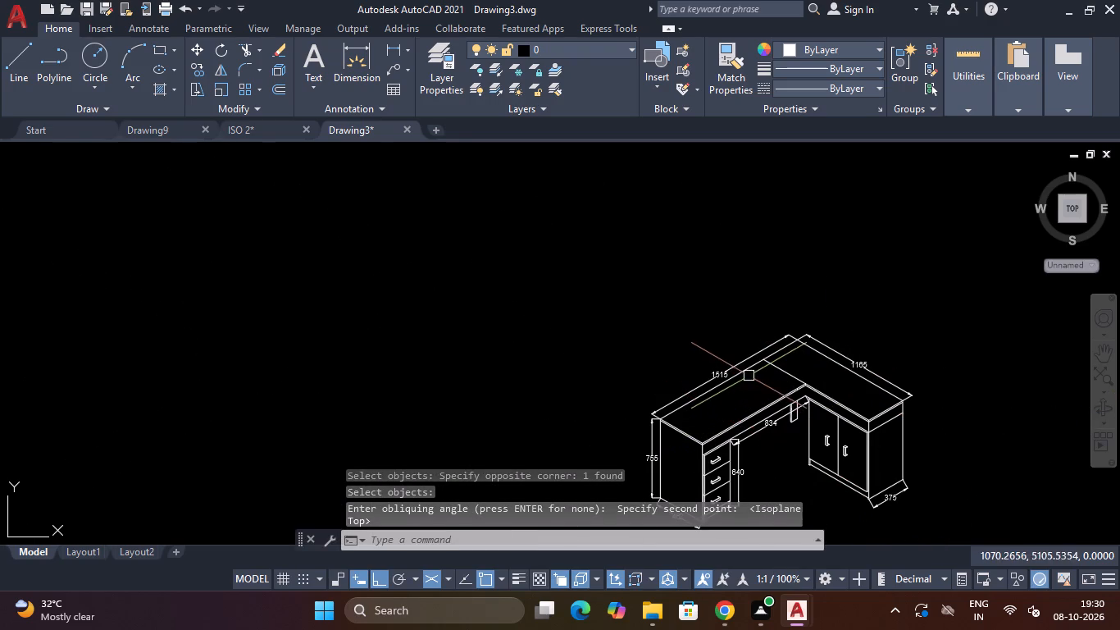
scroll(749, 375, "down", 1)
scroll(700, 435, "up", 3)
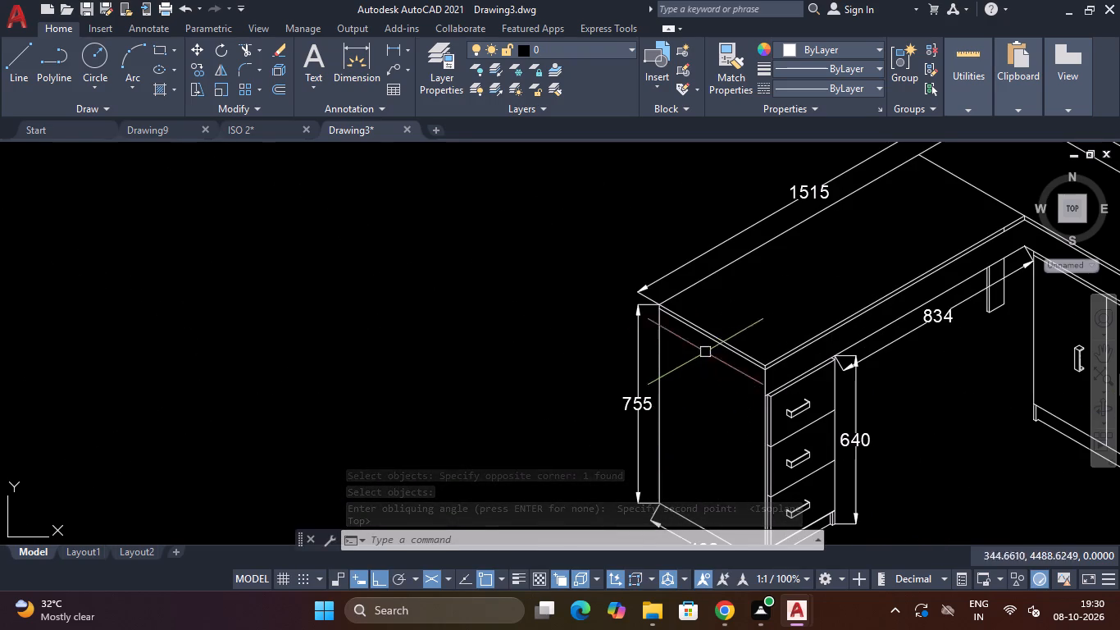
key("Escape")
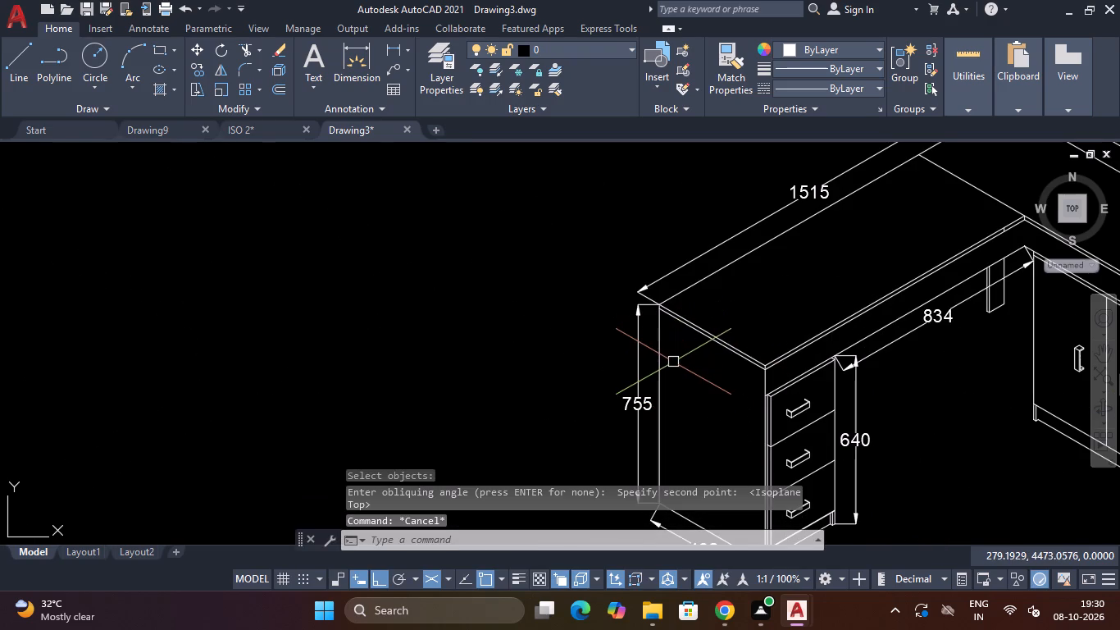
Oblique the left side panel's height dimension at 330°, picking the angle along the desktop's left end edge from rear to front corner.
key("space")
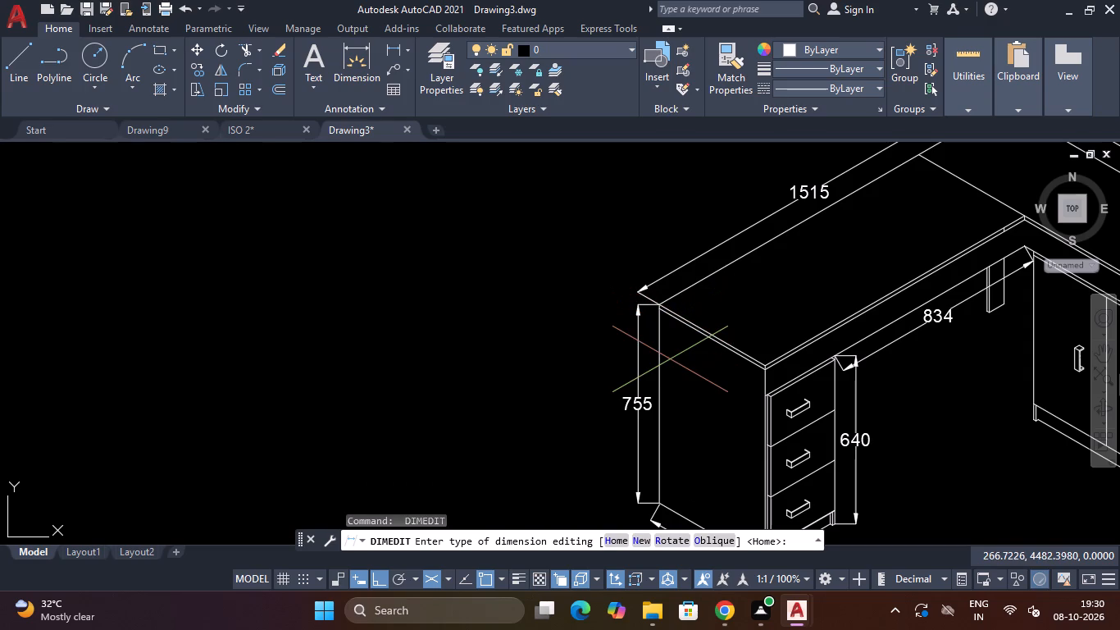
key("o")
key("space")
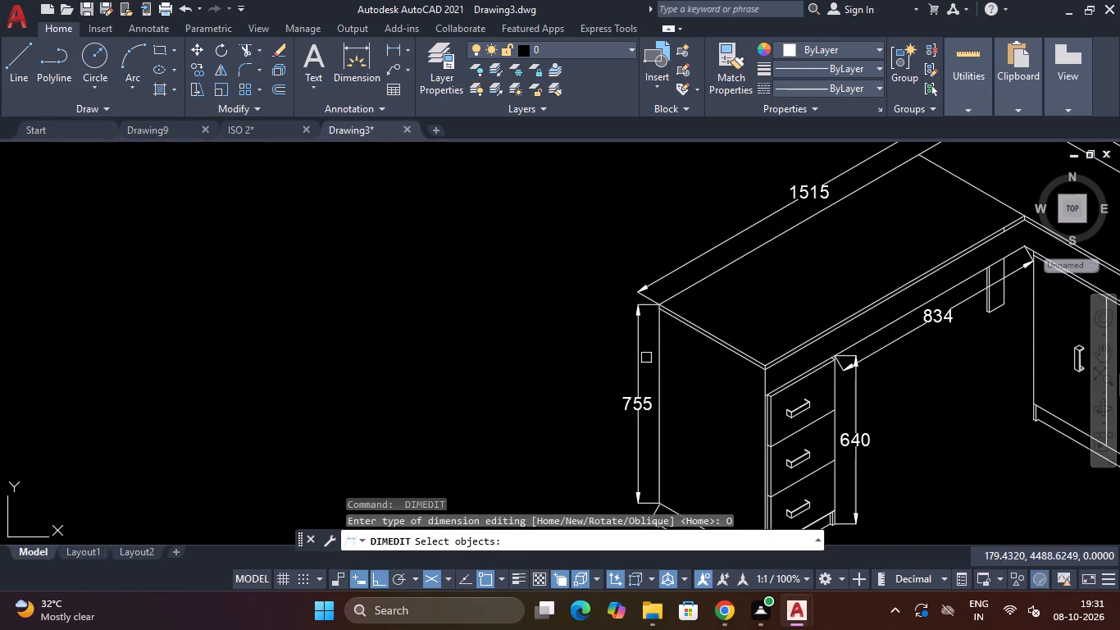
left_click(637, 357)
key("Return")
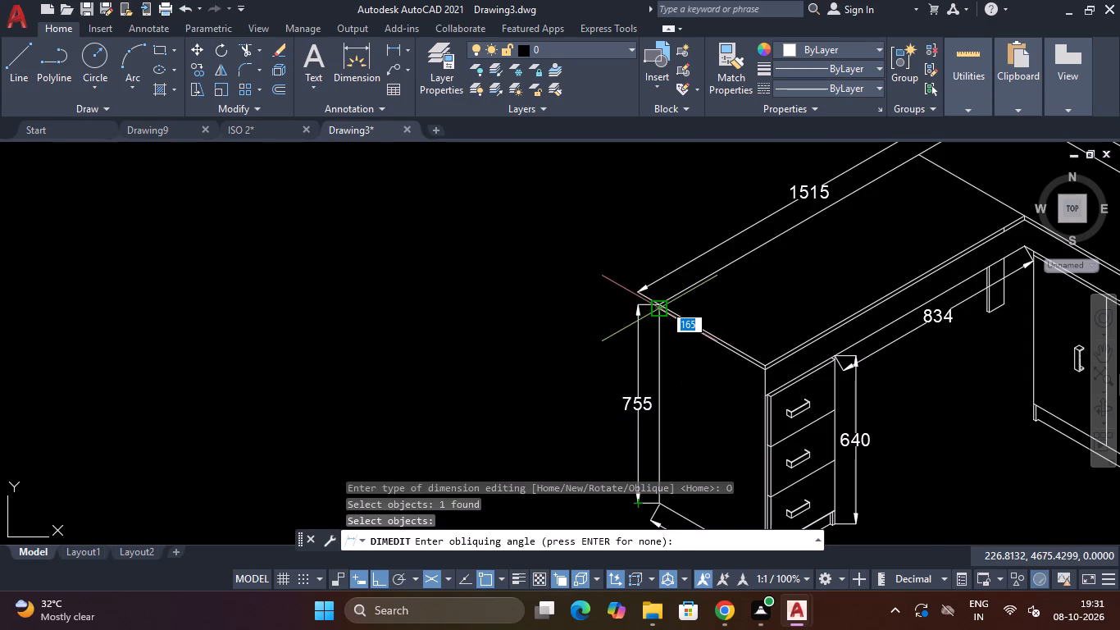
scroll(663, 304, "up", 4)
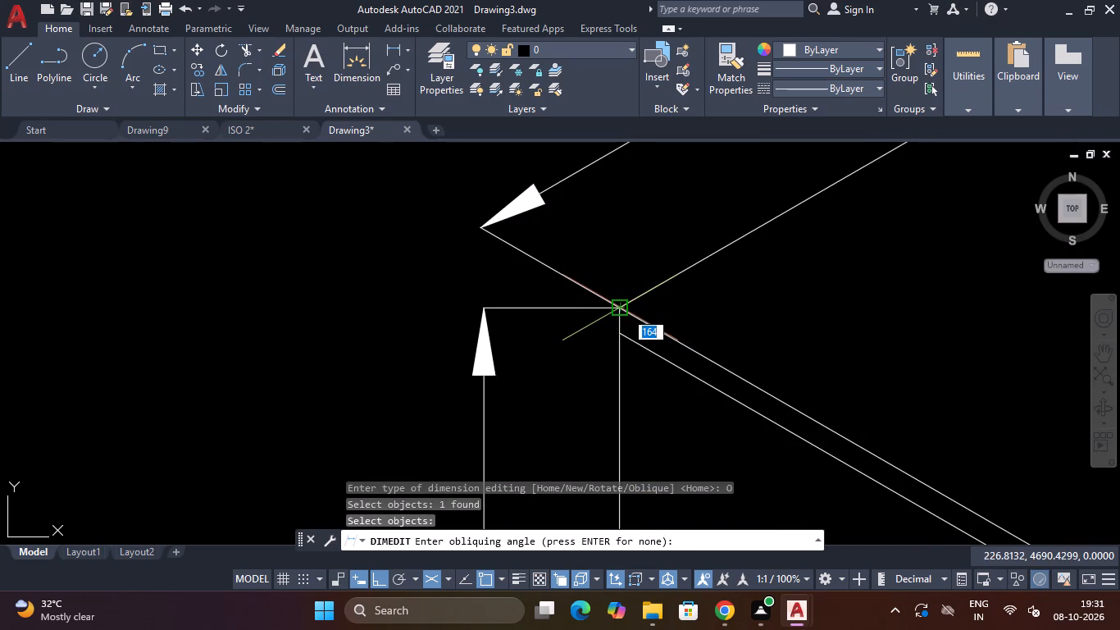
left_click(625, 311)
scroll(718, 382, "down", 2)
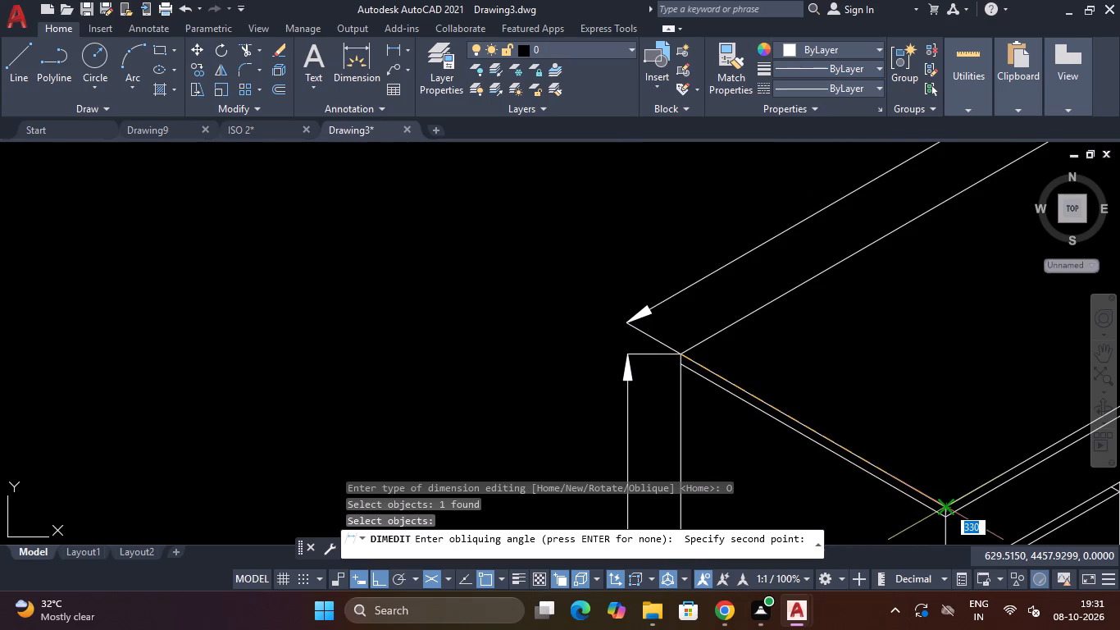
left_click(947, 506)
scroll(799, 343, "down", 4)
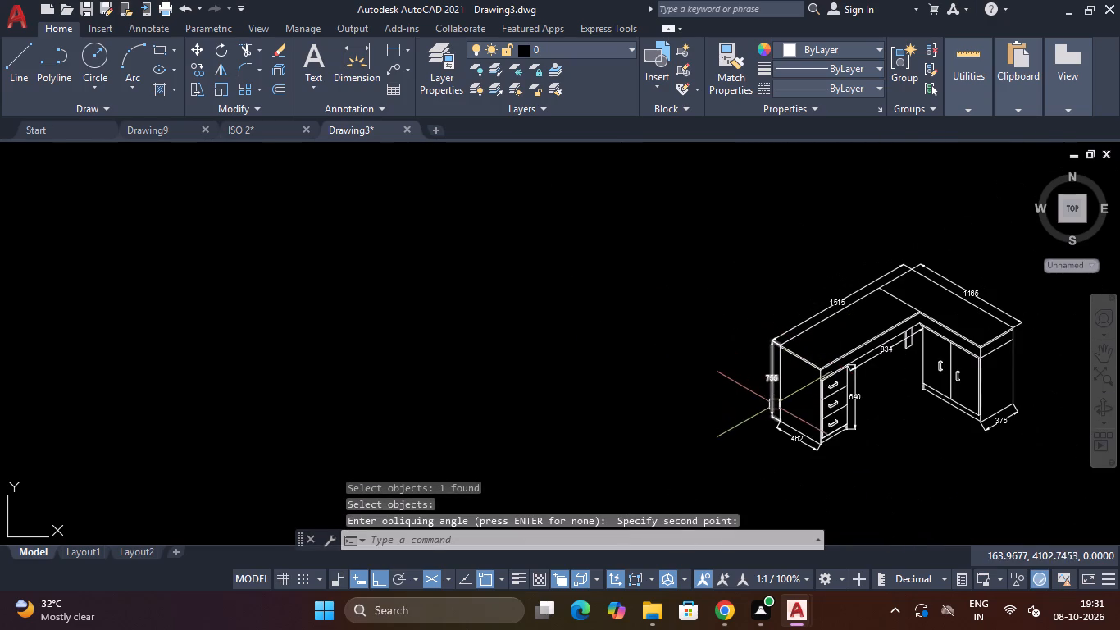
scroll(774, 404, "up", 1)
scroll(821, 433, "down", 2)
scroll(821, 433, "up", 4)
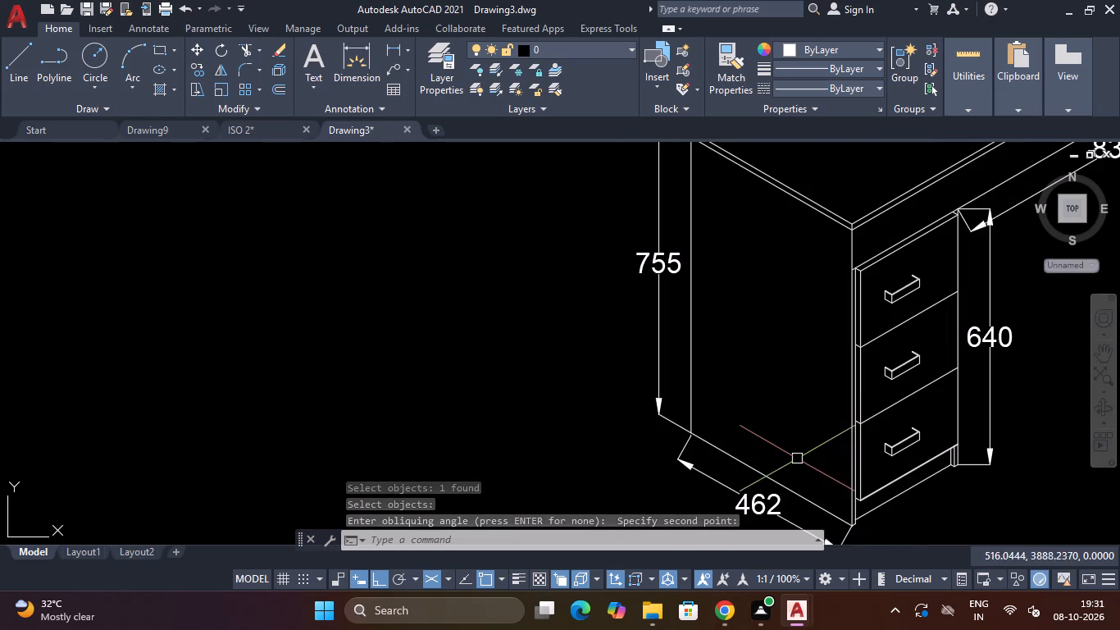
scroll(792, 414, "down", 2)
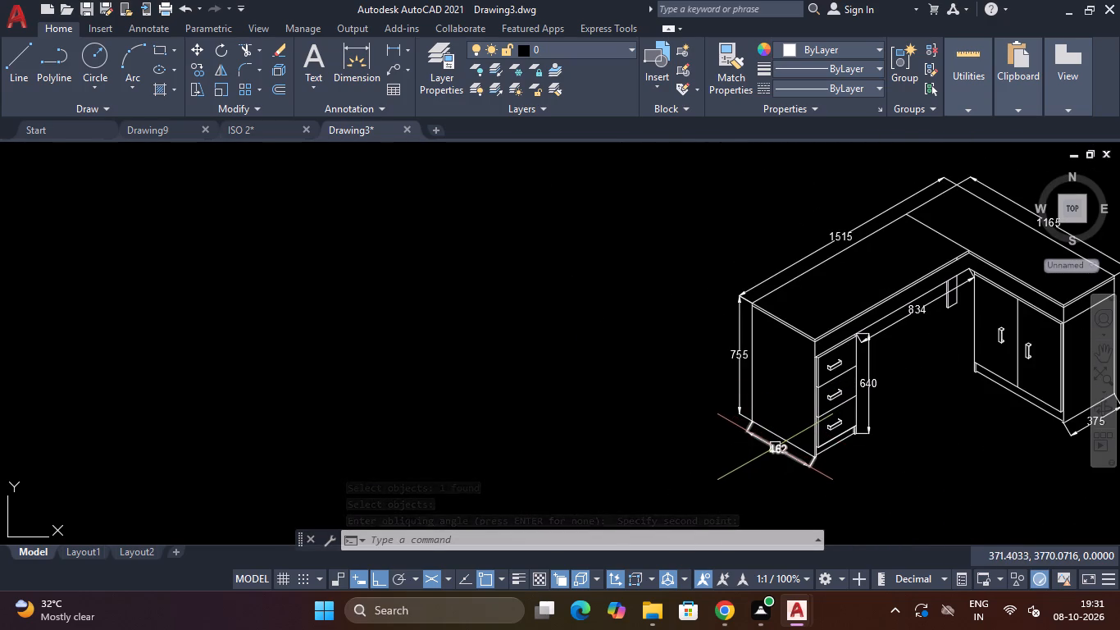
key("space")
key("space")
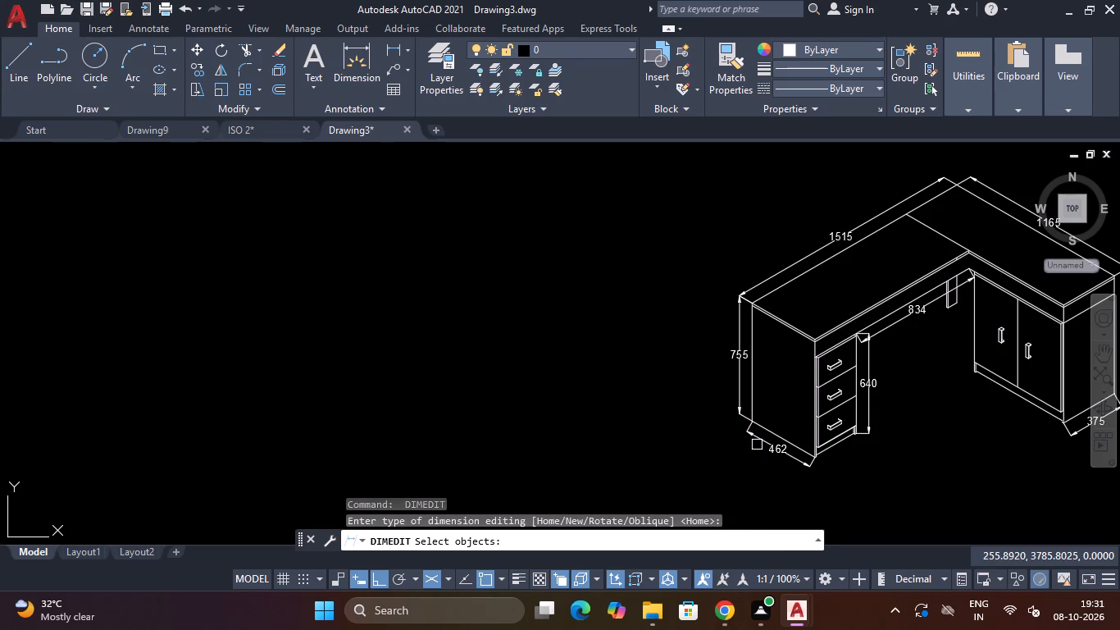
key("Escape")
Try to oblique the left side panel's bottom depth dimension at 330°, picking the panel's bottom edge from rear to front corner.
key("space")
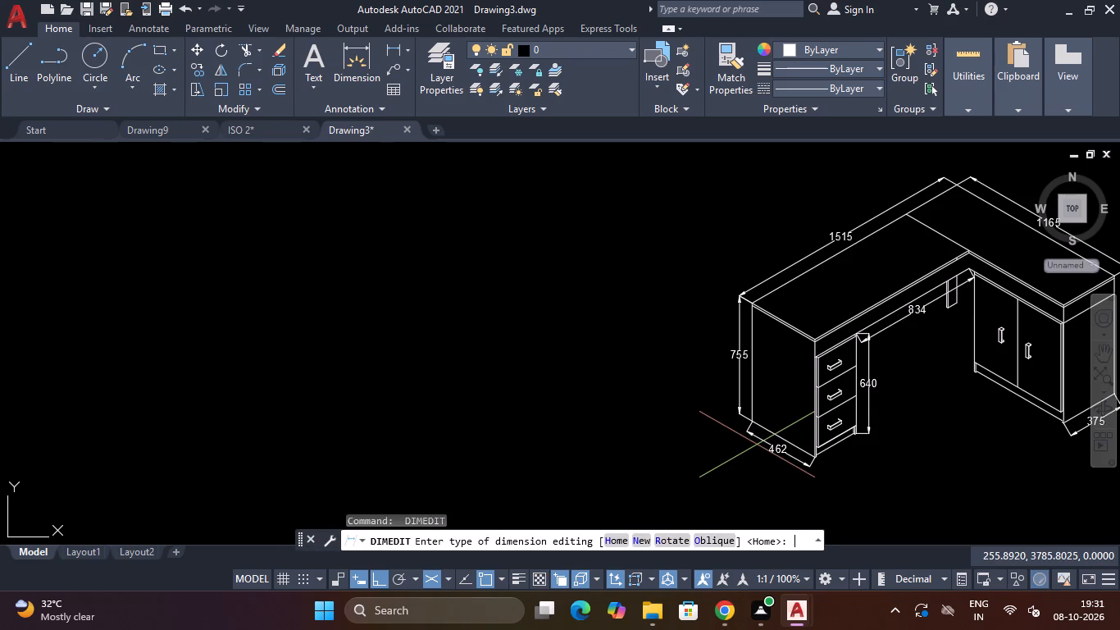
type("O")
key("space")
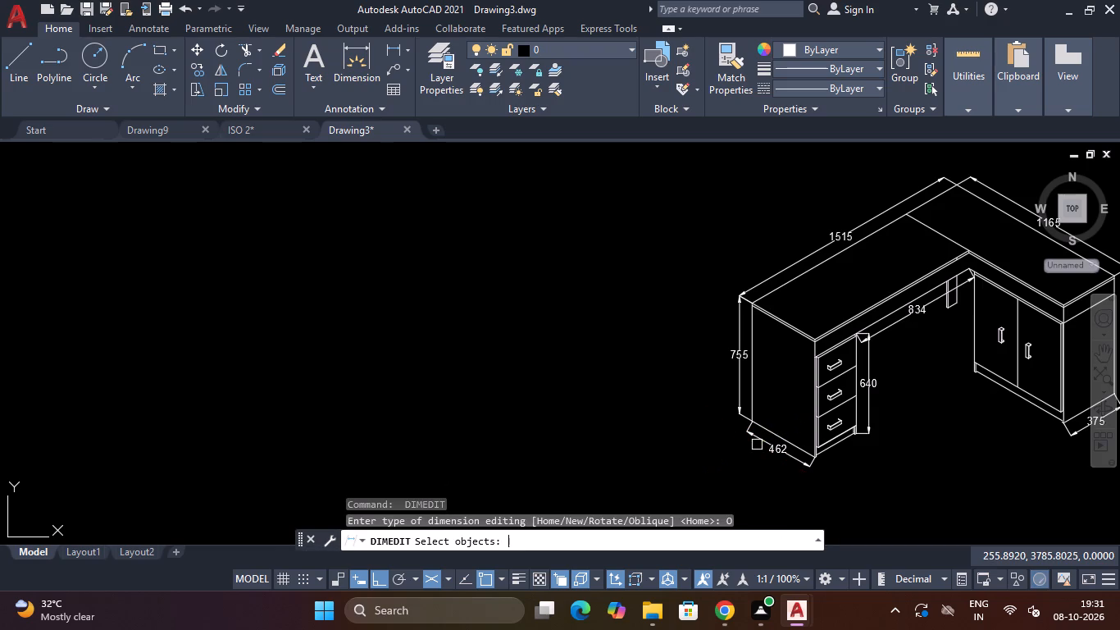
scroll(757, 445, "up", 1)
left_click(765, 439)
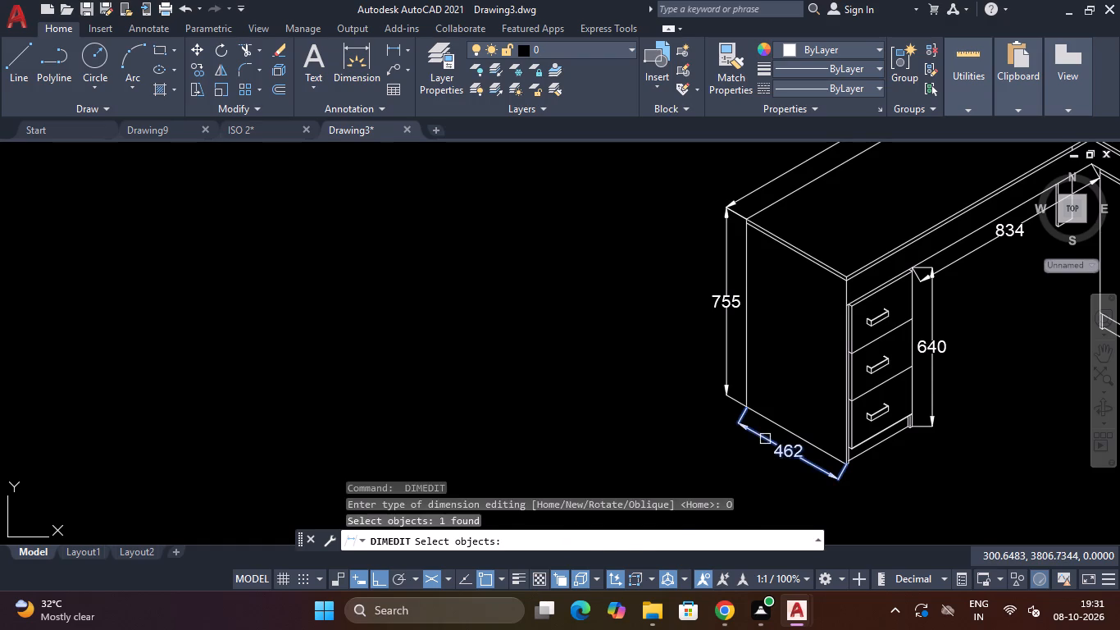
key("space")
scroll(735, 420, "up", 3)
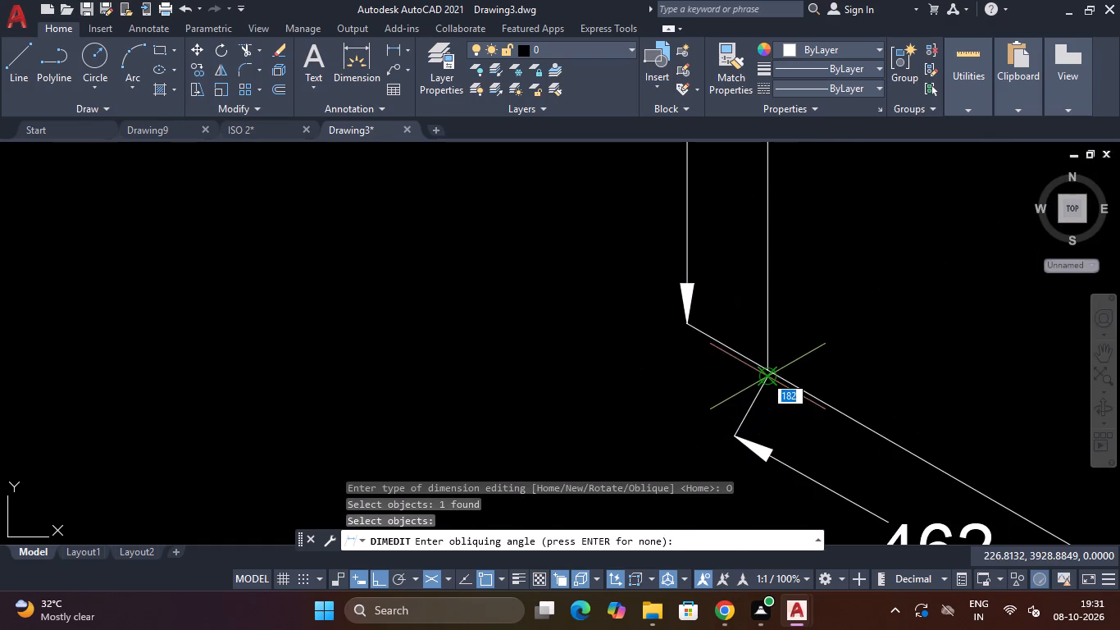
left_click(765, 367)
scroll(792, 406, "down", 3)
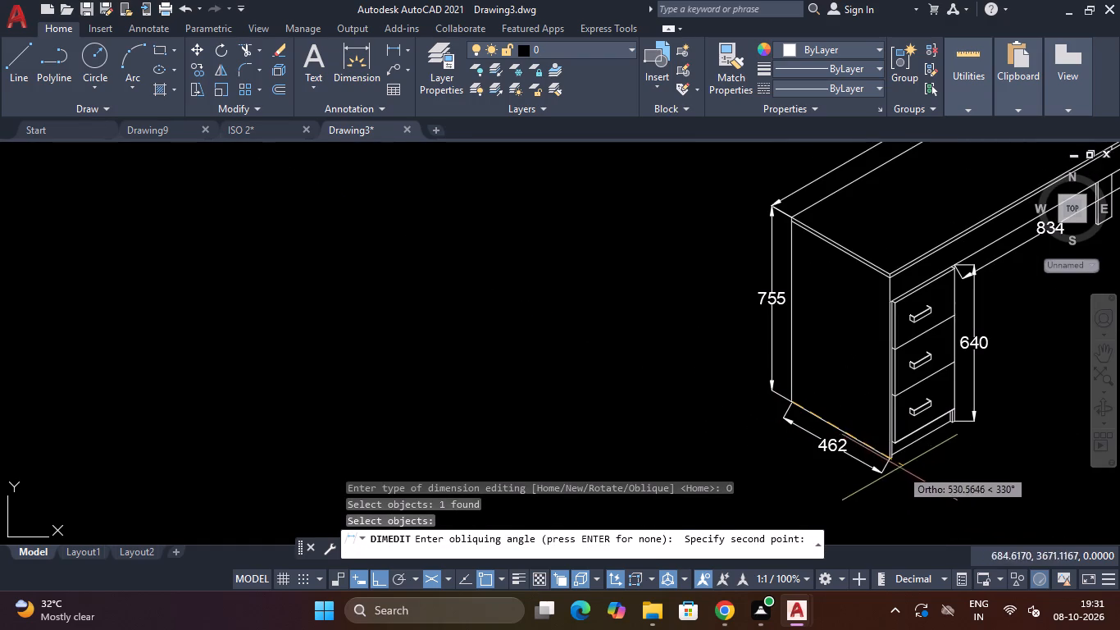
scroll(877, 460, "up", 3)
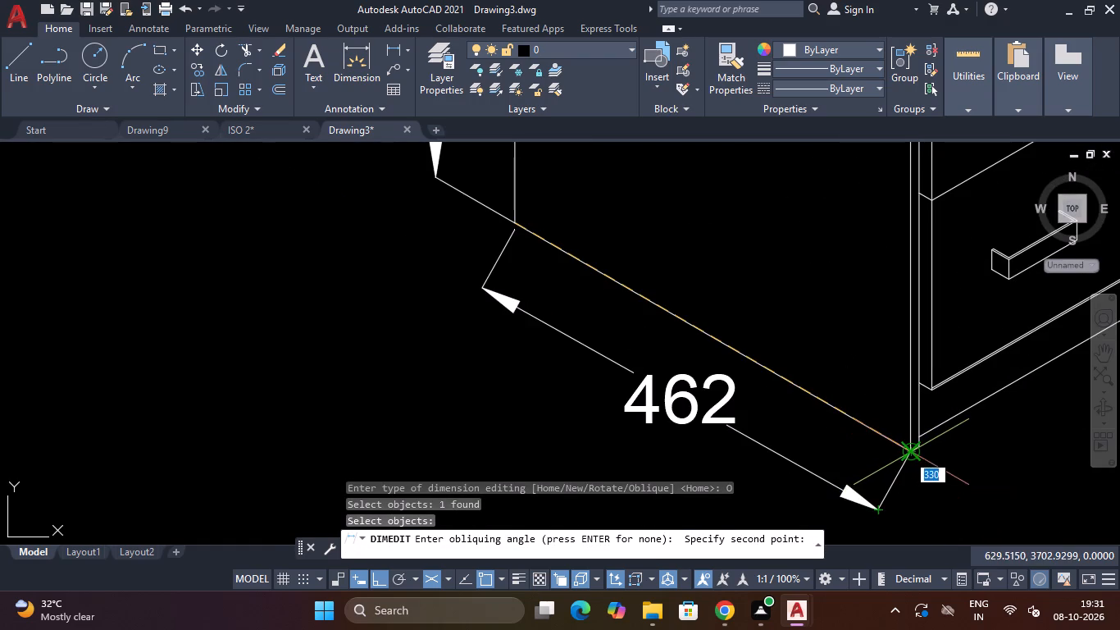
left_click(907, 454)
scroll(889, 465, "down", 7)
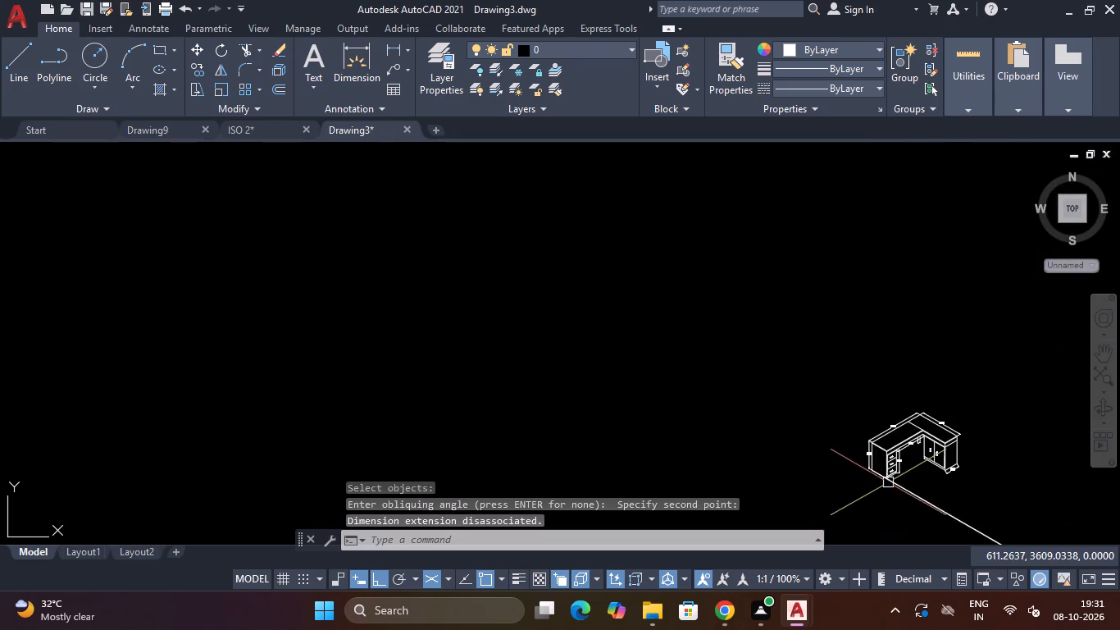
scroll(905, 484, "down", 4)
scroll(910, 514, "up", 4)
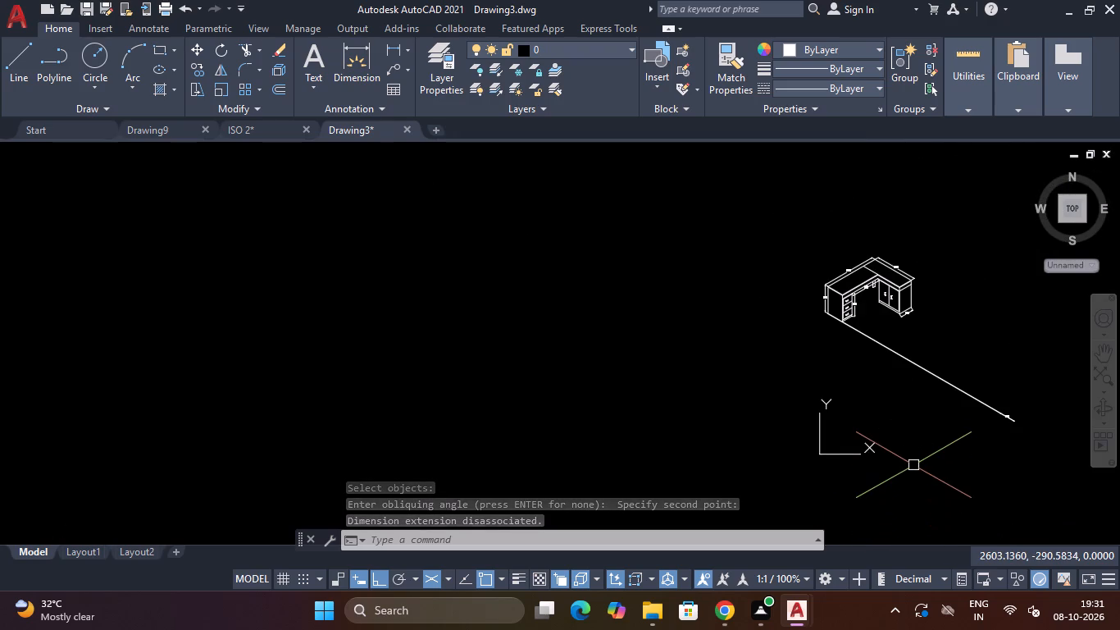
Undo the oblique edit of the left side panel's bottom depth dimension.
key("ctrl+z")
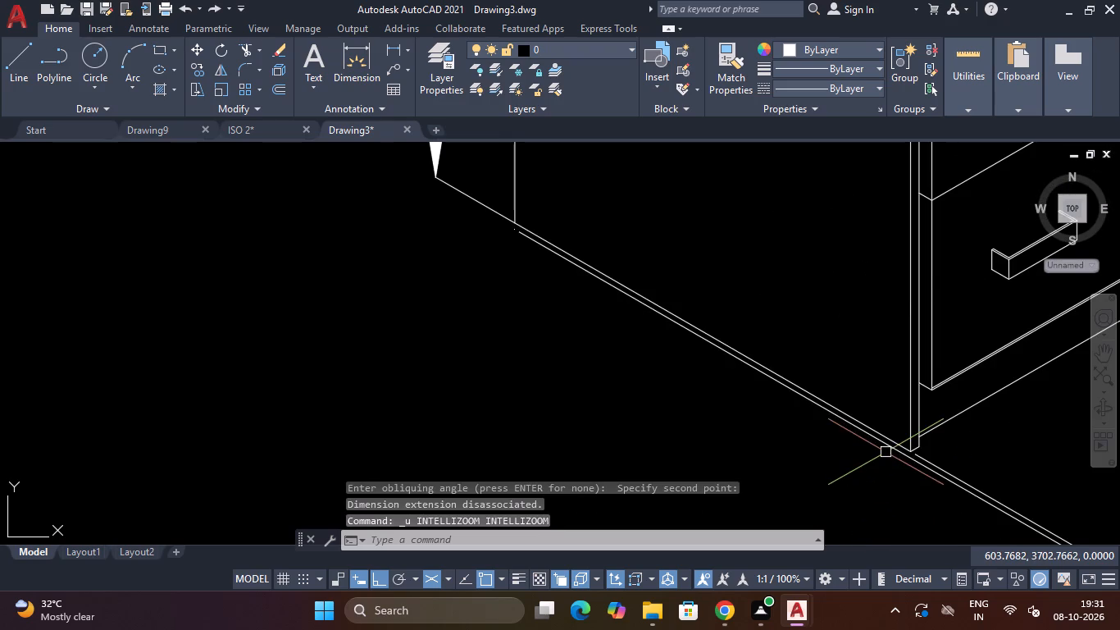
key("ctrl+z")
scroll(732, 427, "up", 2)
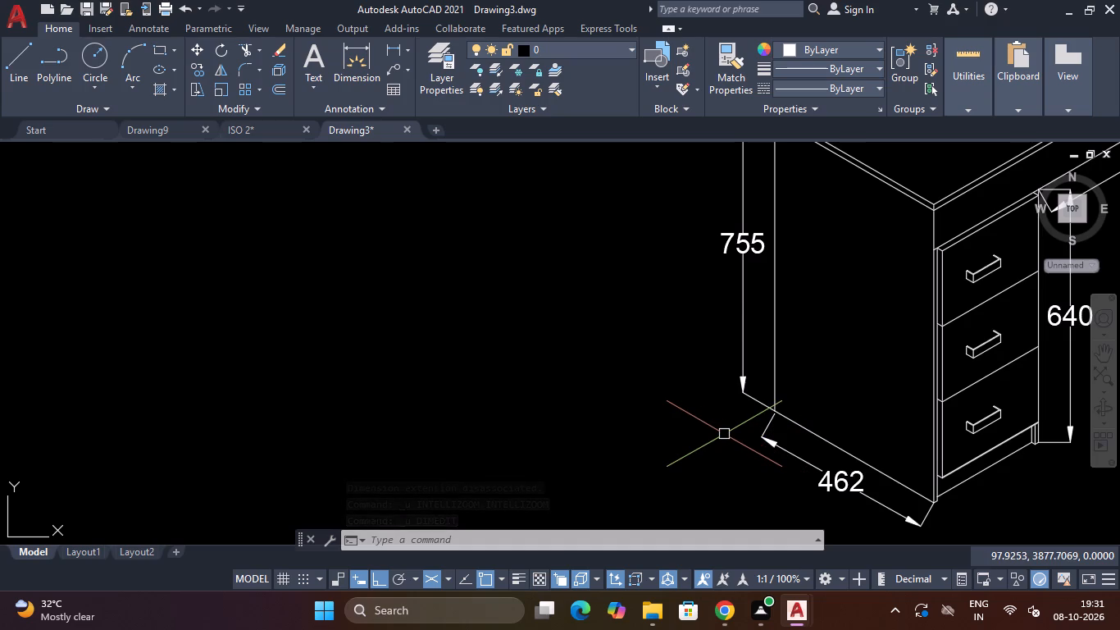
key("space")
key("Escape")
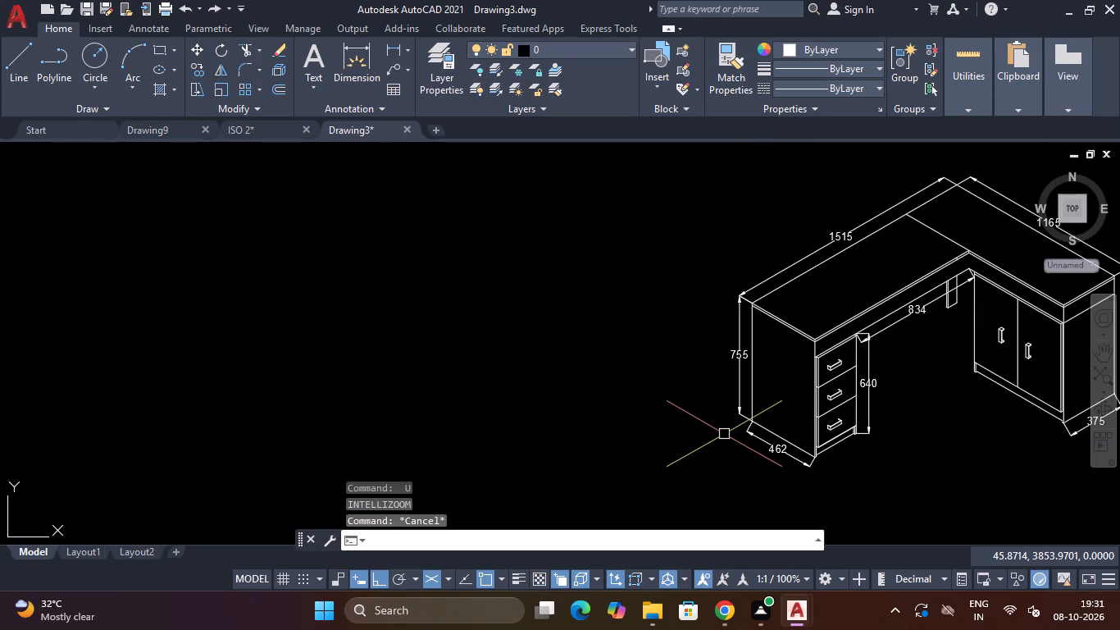
Oblique the left side panel's bottom depth dimension at 90°, picking the panel's rear vertical edge from bottom to top on the right isoplane.
type("DIM")
key("Escape")
left_click(352, 536)
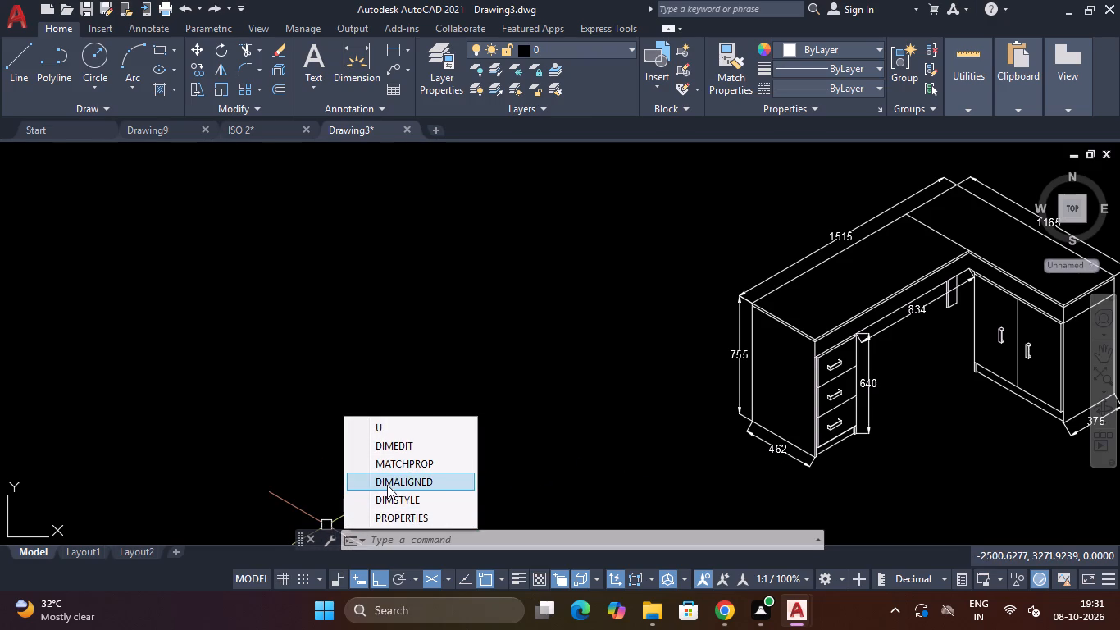
left_click(420, 446)
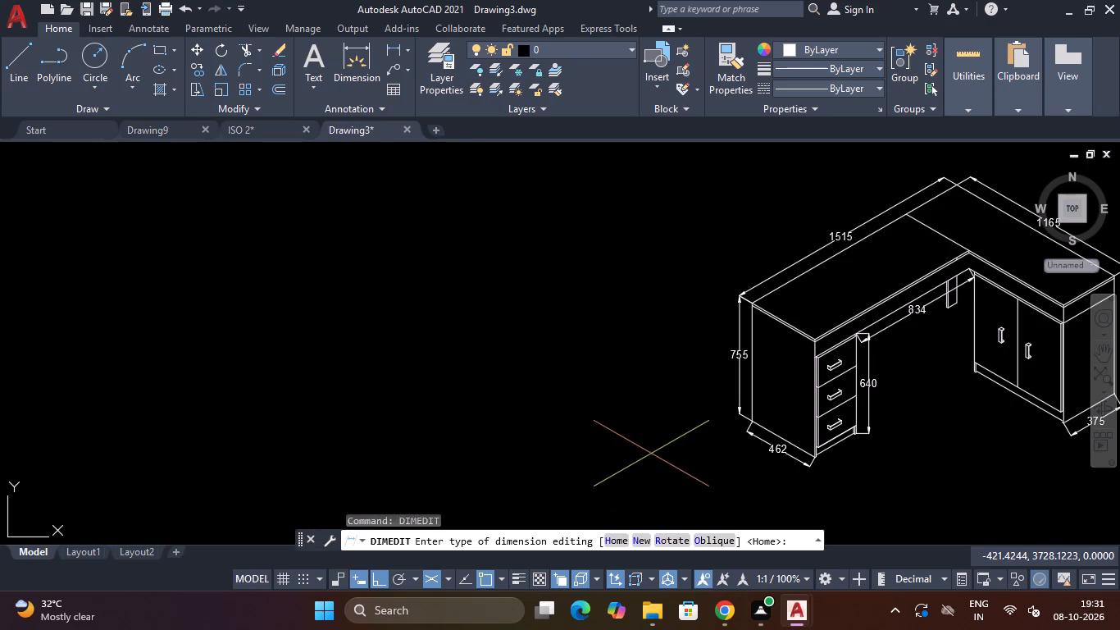
type("O")
key("space")
scroll(753, 436, "up", 2)
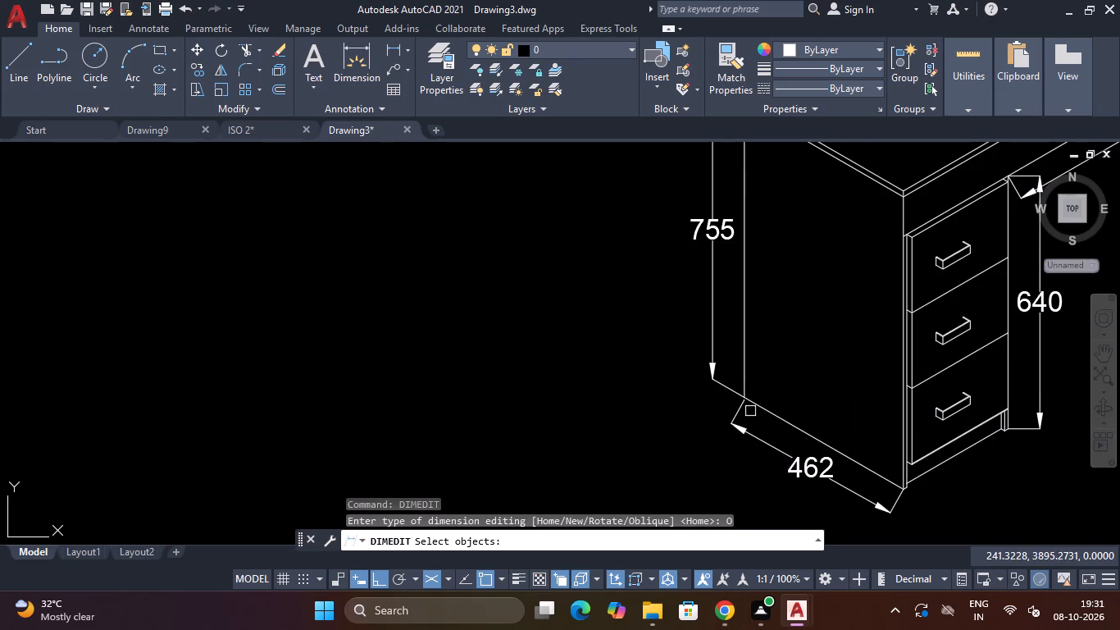
left_click(753, 412)
left_click(733, 469)
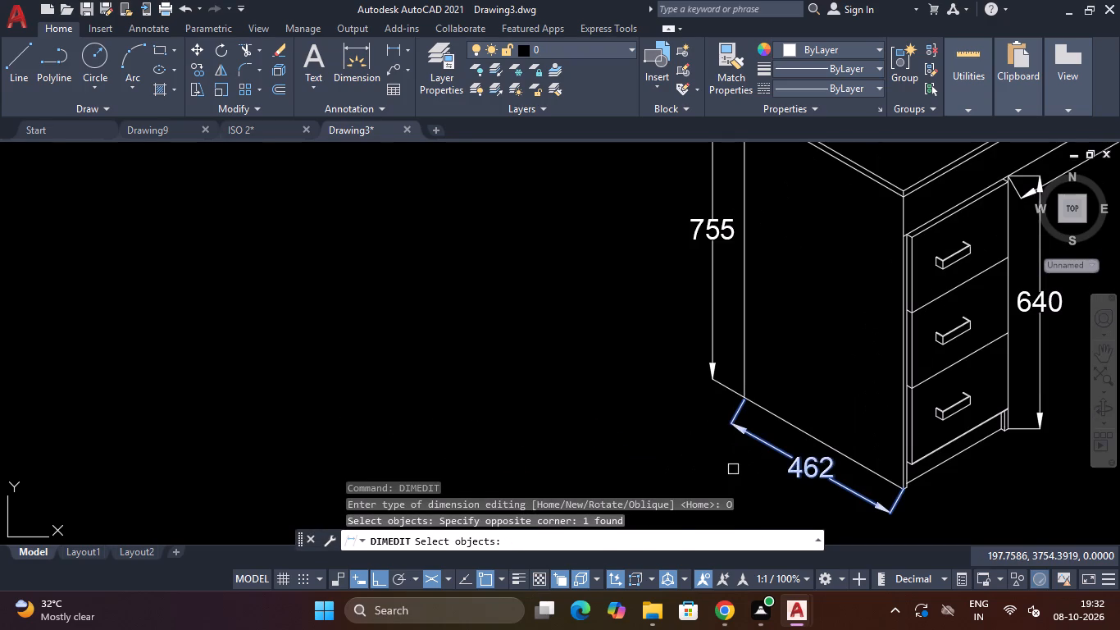
key("Return")
left_click(745, 398)
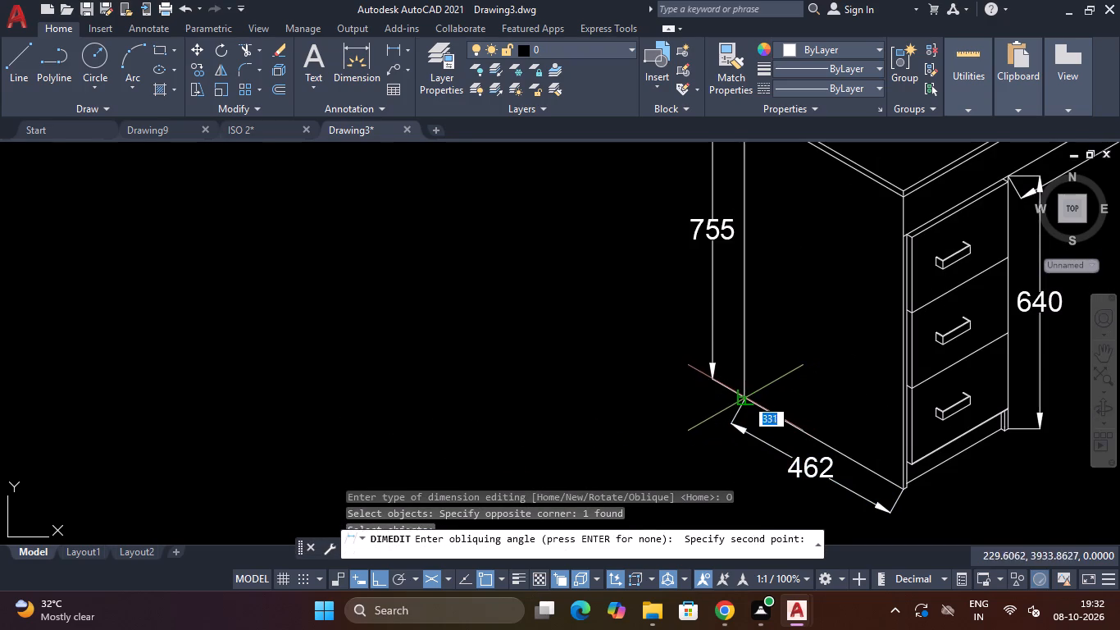
scroll(753, 217, "down", 1)
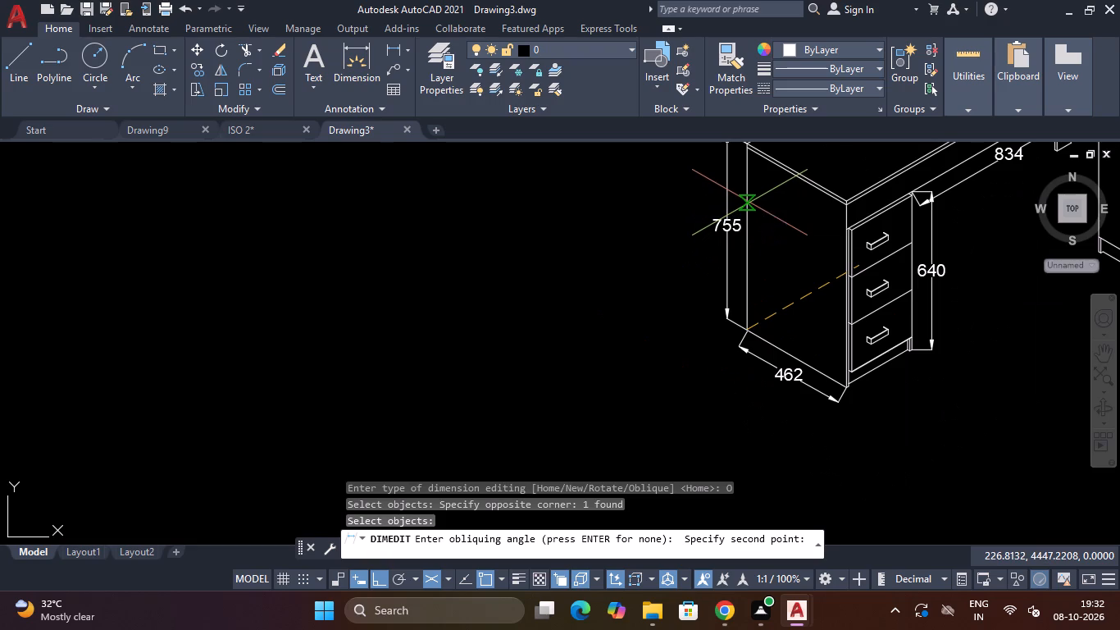
key("F5")
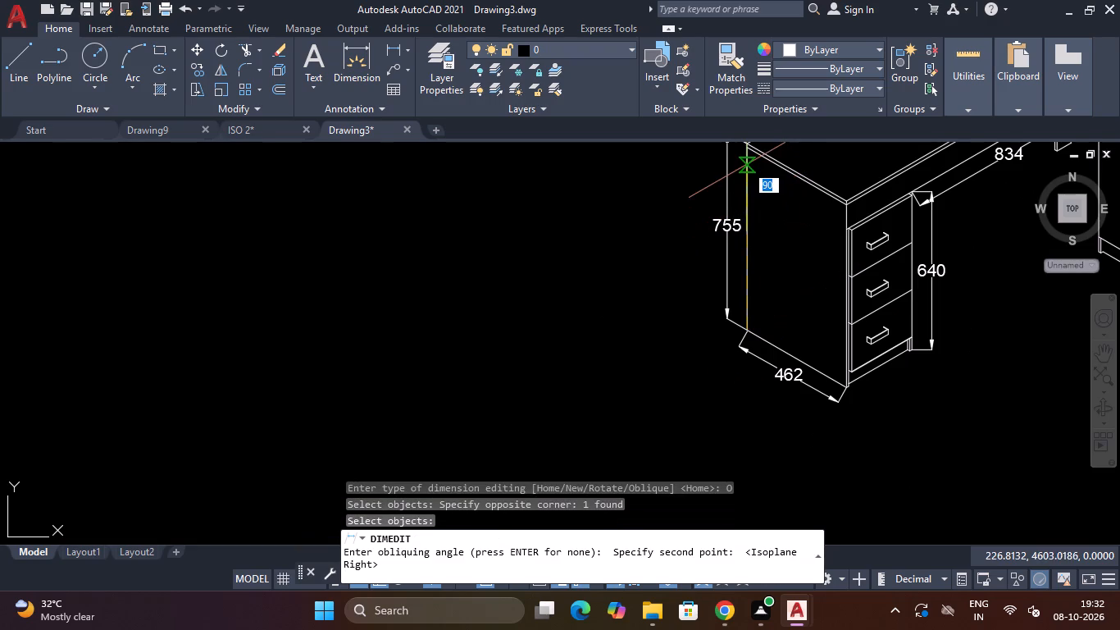
scroll(745, 164, "down", 3)
scroll(745, 164, "up", 3)
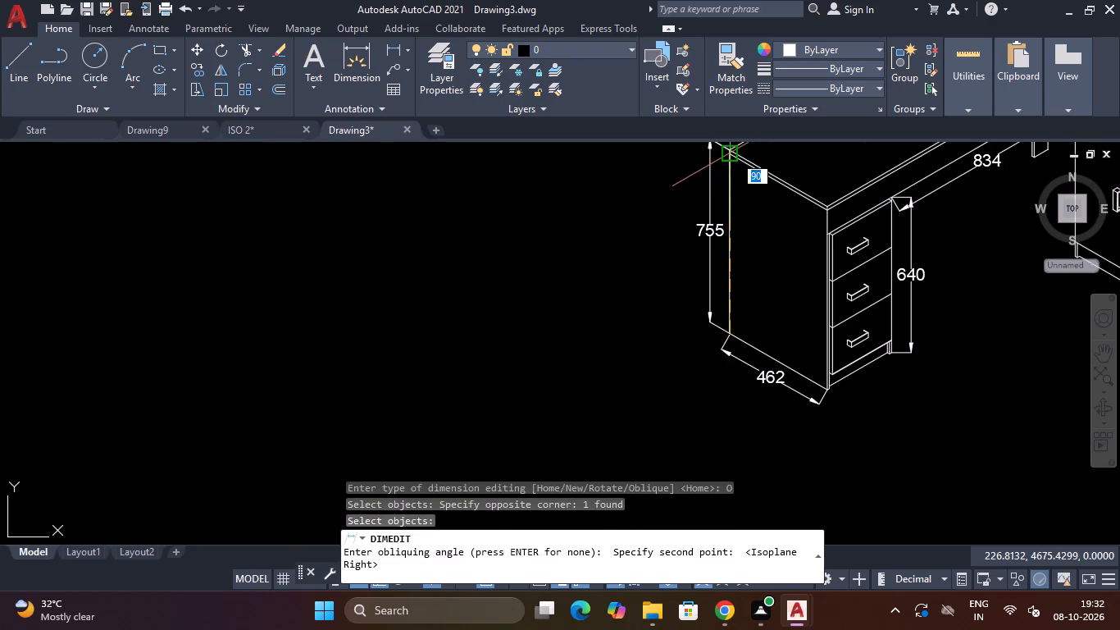
left_click(730, 153)
key("Escape")
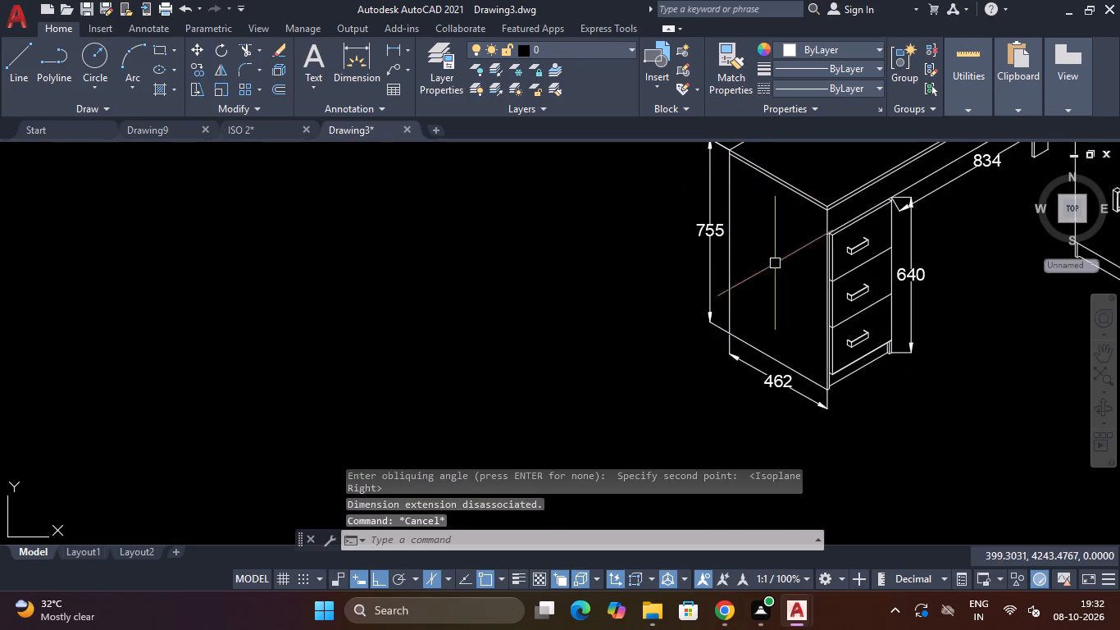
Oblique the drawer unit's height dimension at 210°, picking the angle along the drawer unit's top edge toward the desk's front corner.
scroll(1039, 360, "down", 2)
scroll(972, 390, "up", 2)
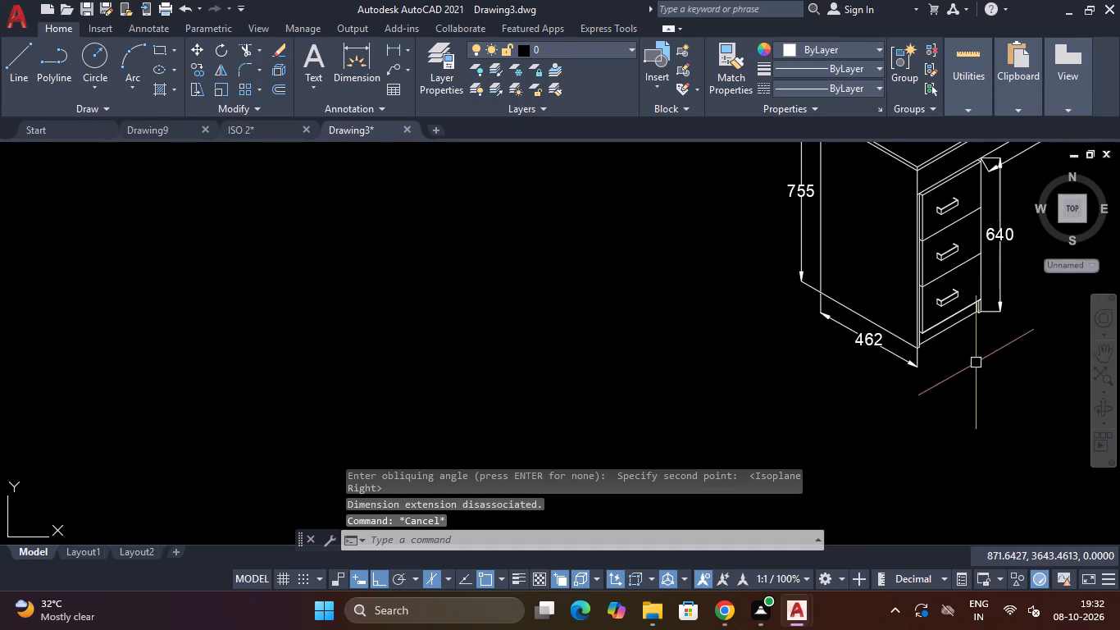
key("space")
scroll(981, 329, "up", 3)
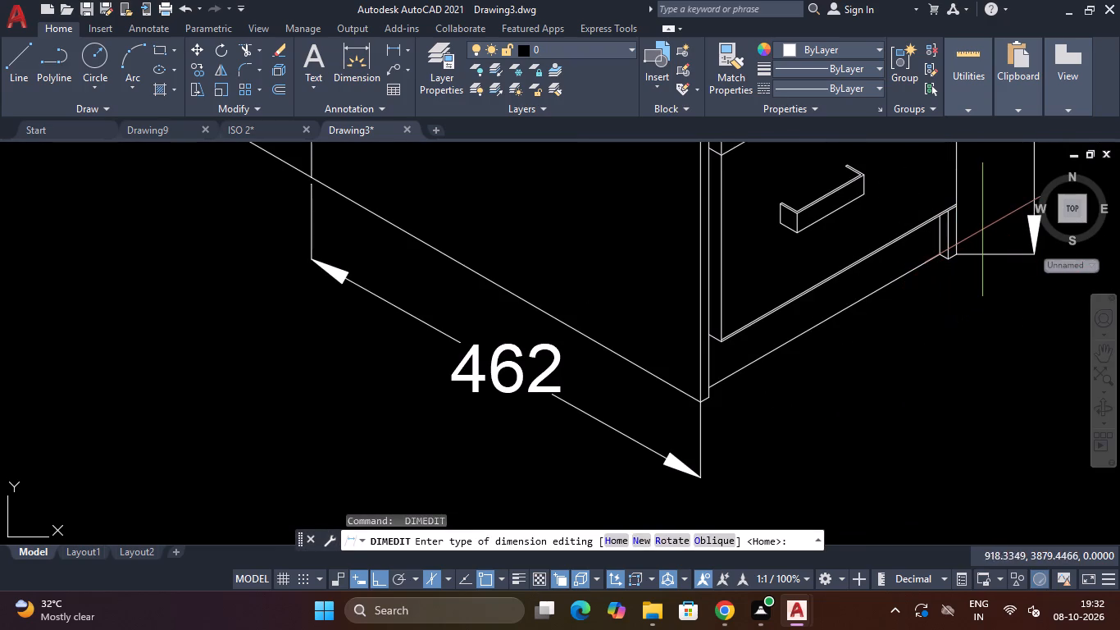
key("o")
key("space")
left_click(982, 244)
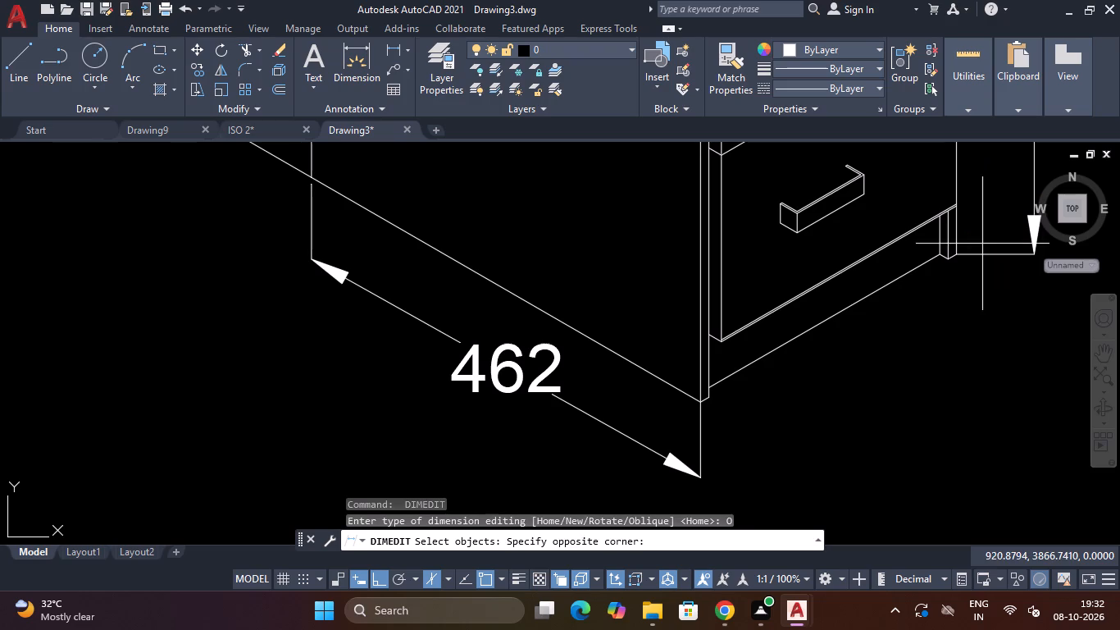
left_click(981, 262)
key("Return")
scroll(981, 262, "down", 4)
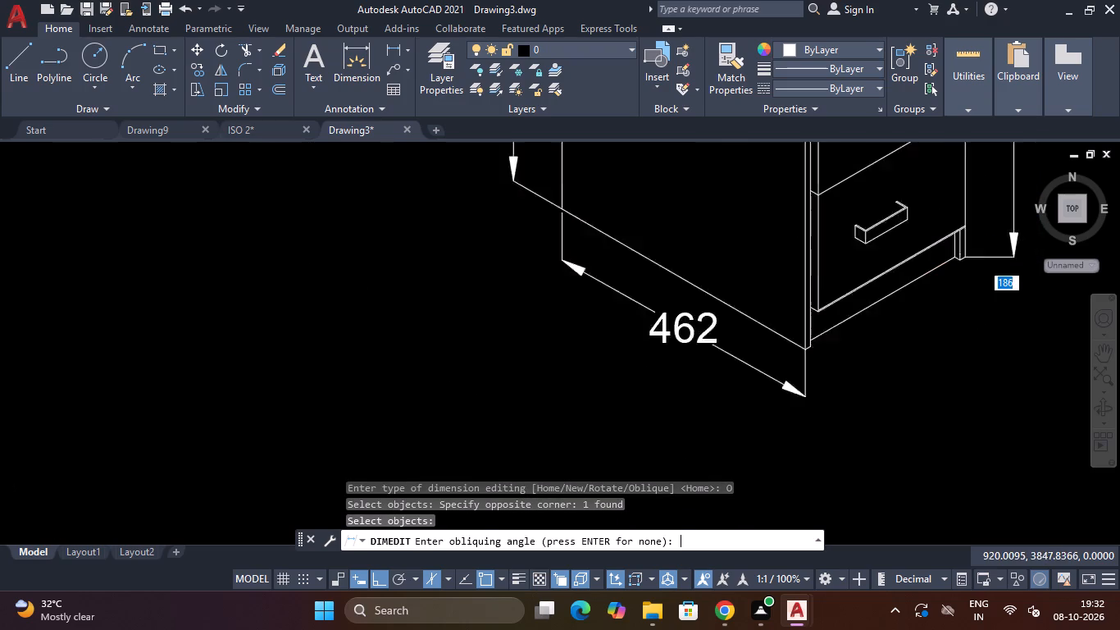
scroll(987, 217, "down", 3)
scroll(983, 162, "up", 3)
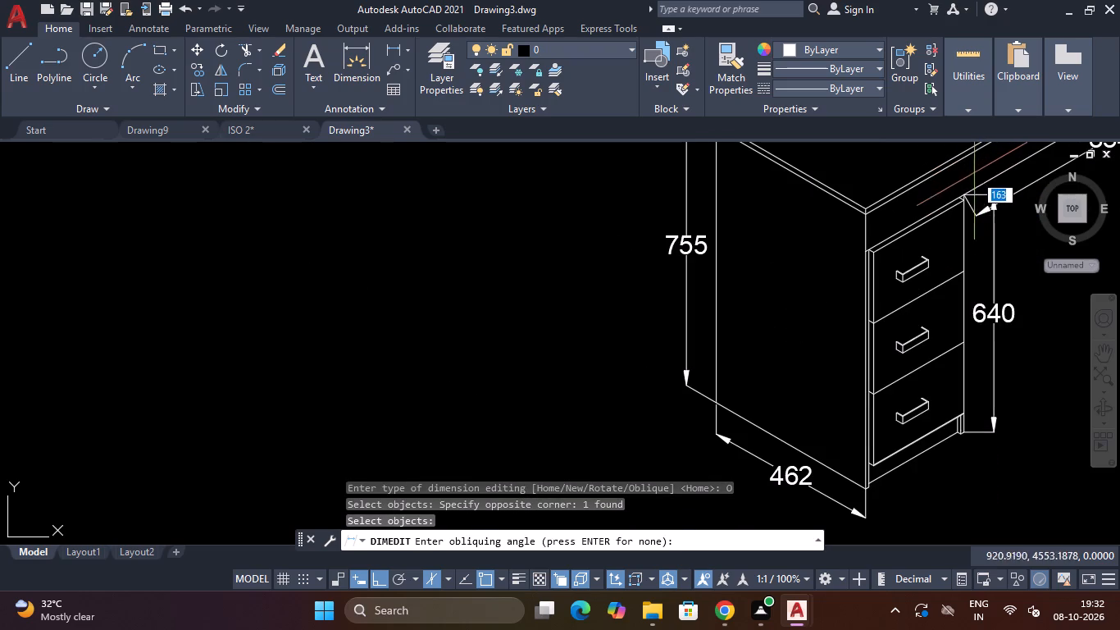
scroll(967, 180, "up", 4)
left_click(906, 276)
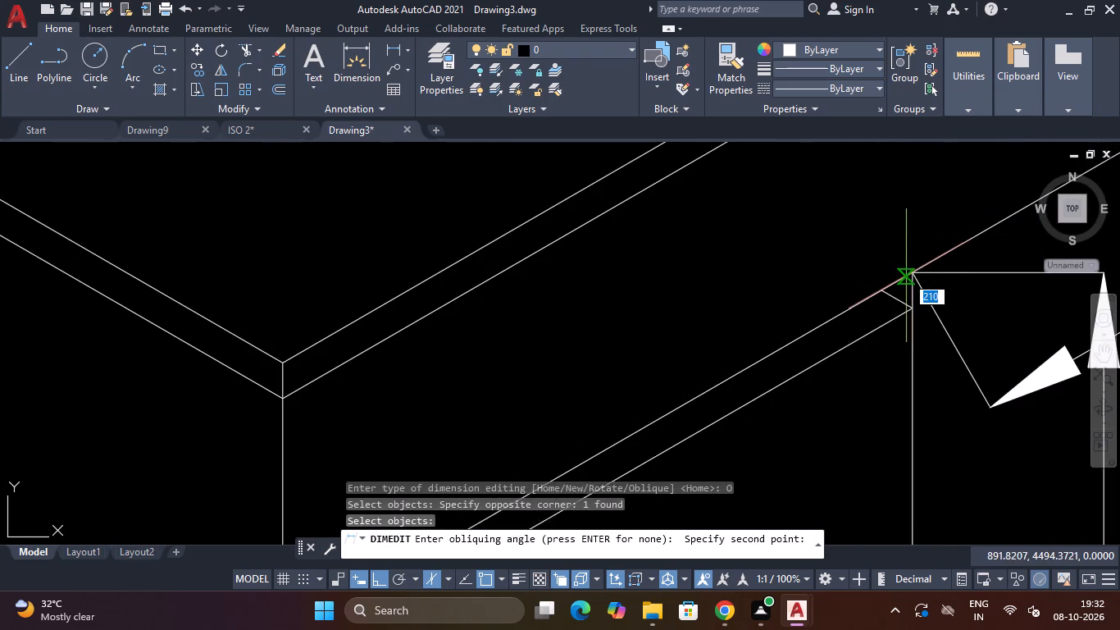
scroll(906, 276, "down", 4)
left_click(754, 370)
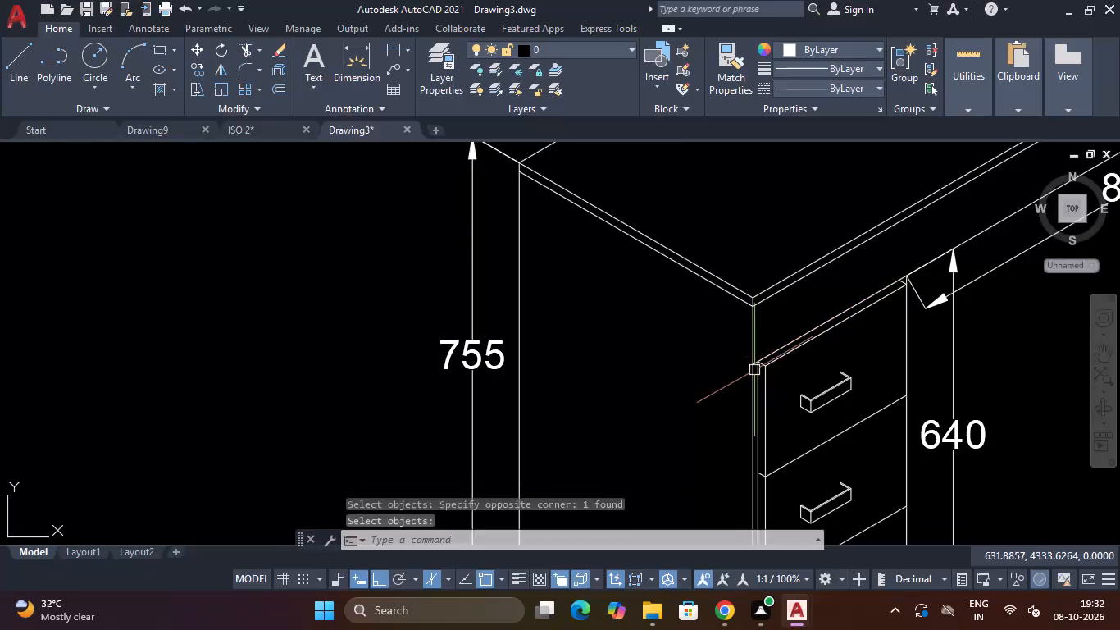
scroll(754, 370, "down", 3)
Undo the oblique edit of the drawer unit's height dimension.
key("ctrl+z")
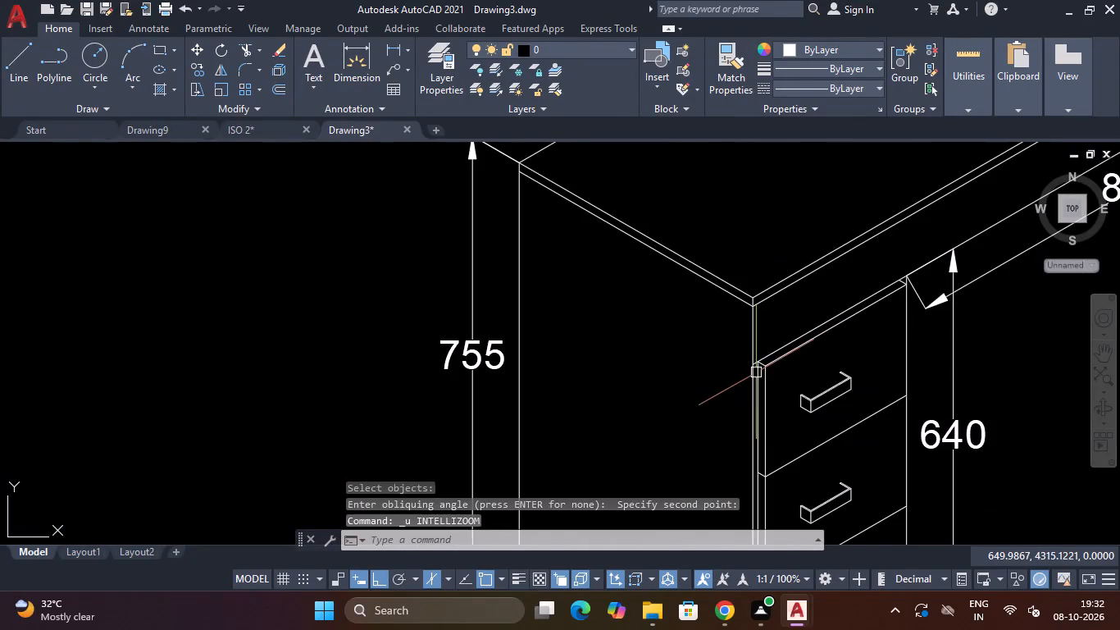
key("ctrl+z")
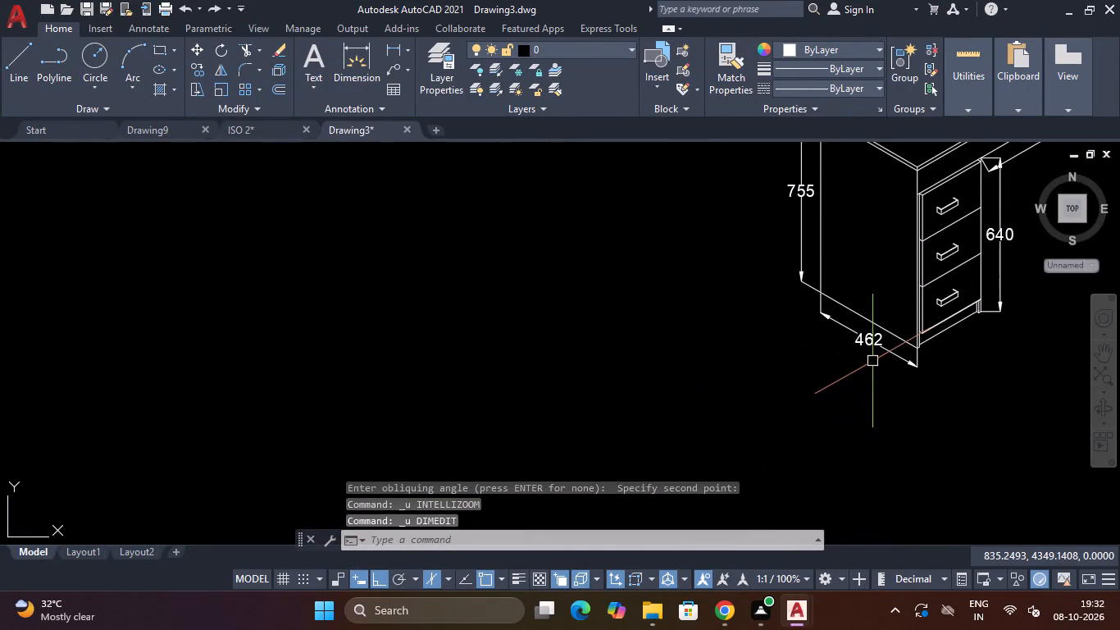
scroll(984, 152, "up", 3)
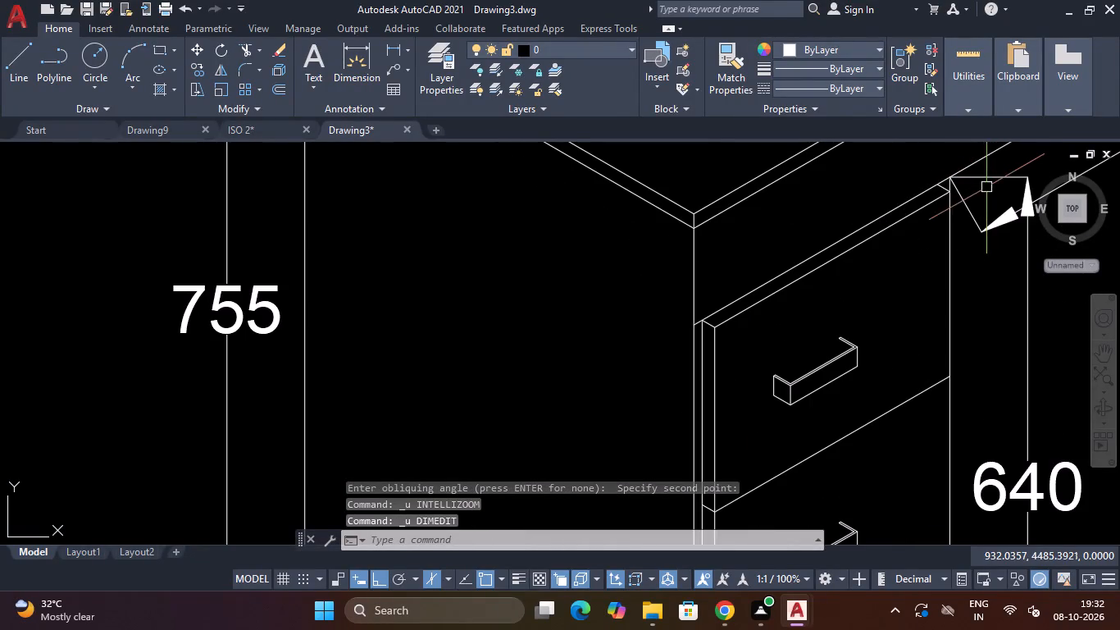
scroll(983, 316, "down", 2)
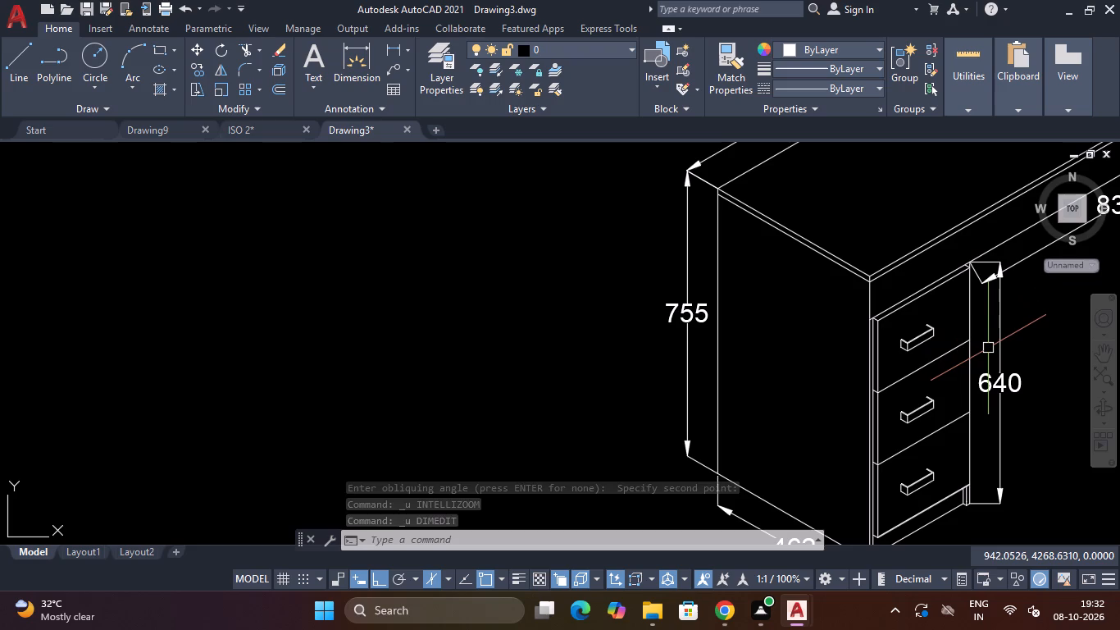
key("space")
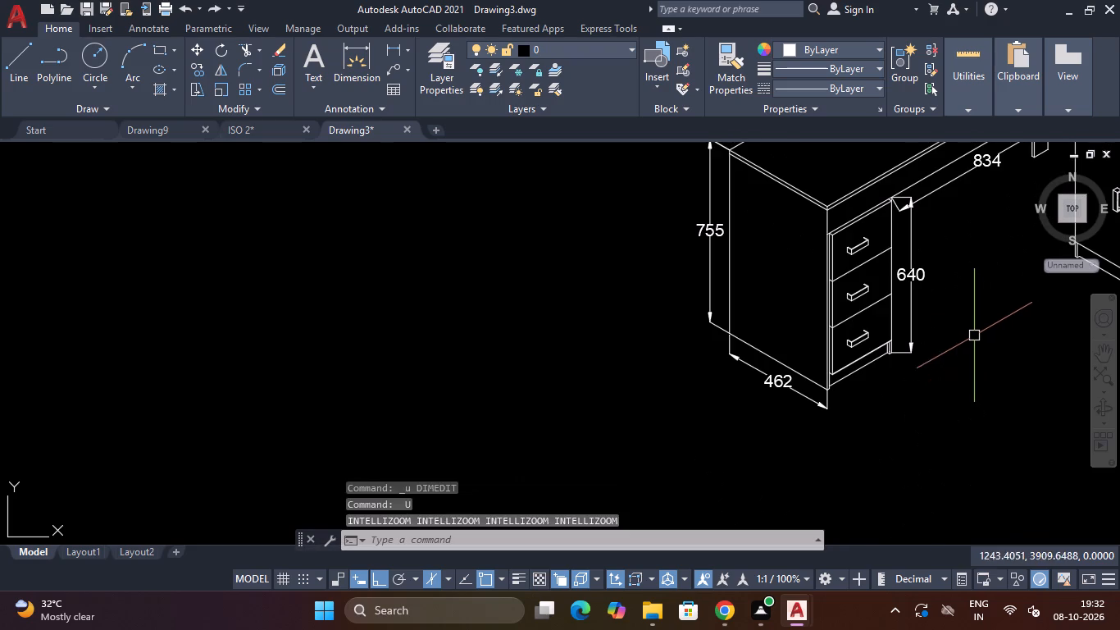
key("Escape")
Oblique the drawer unit's height dimension, picking the angle along the unit's top edge from its inner corner toward the desk's front corner.
scroll(887, 239, "up", 2)
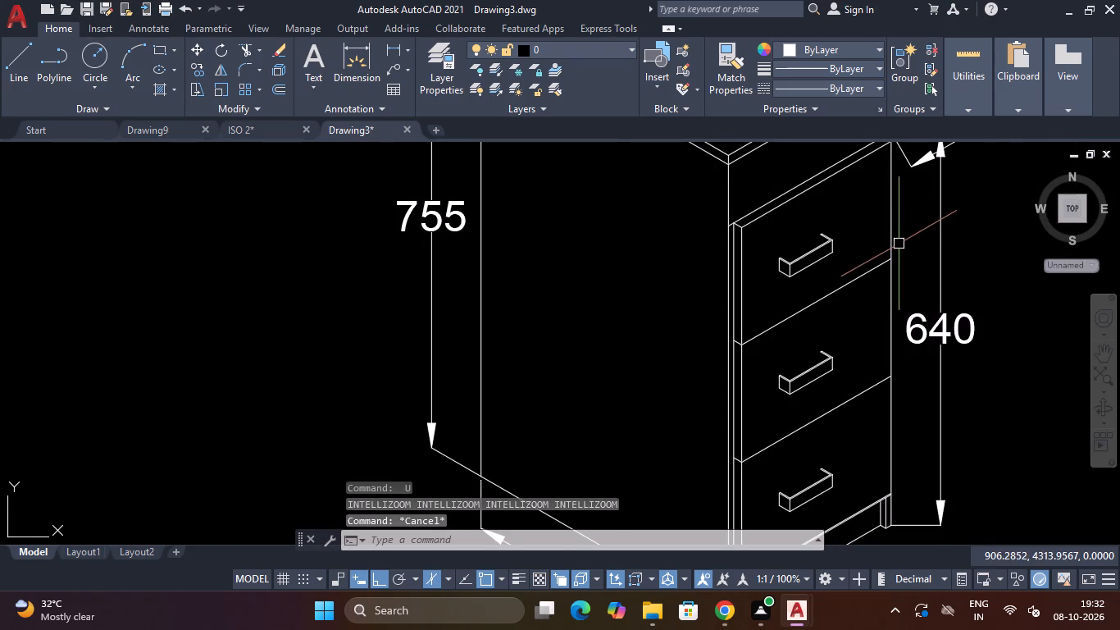
left_click(348, 543)
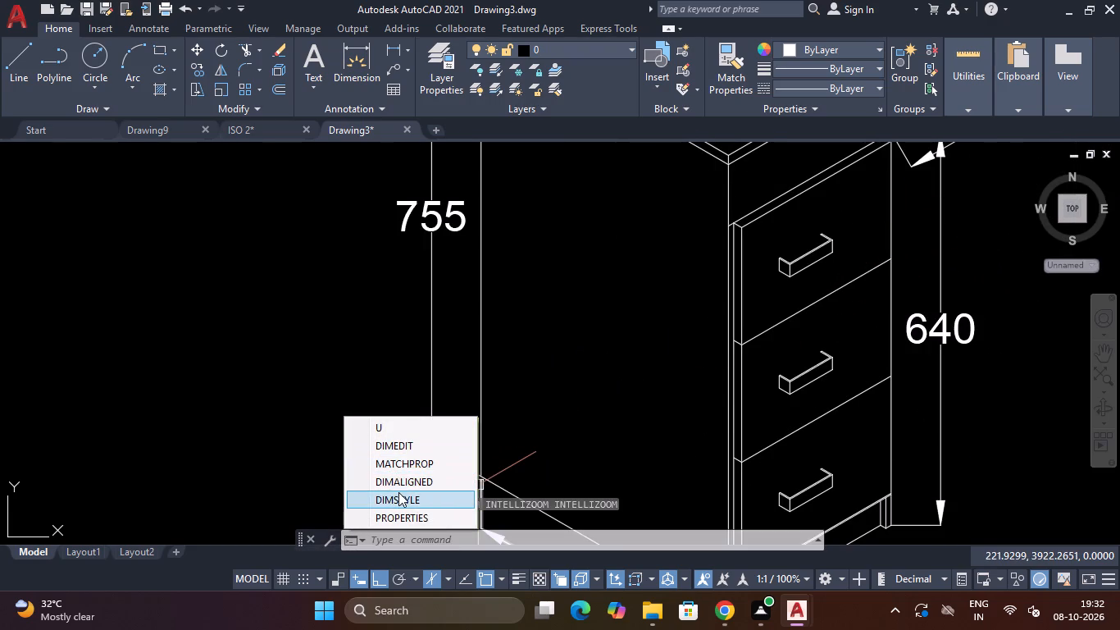
left_click(427, 446)
scroll(704, 338, "down", 2)
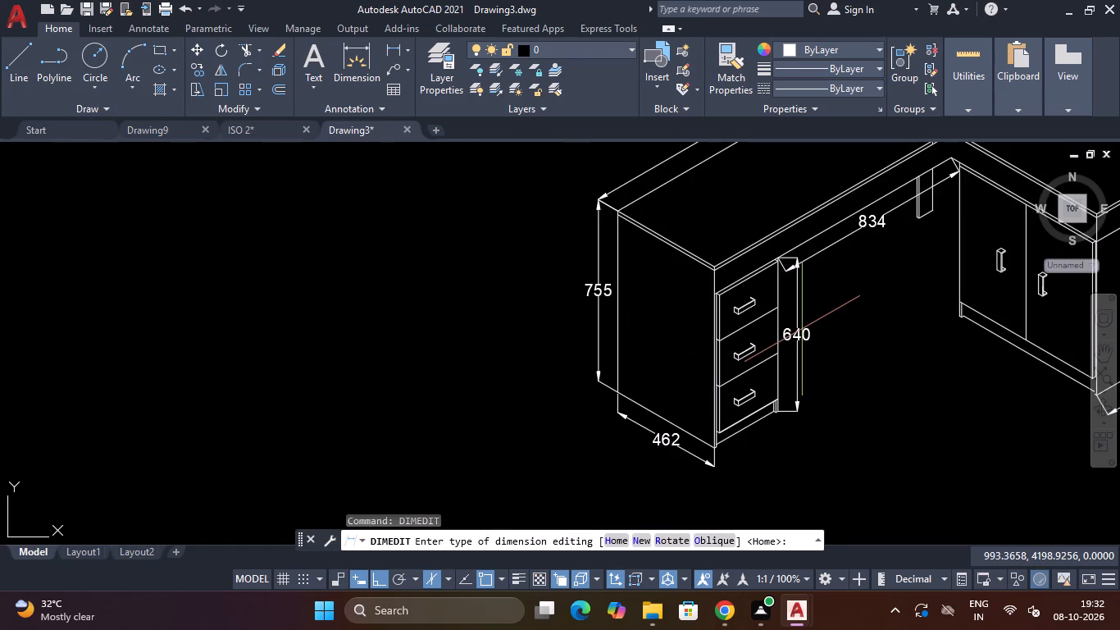
type("O")
key("space")
scroll(807, 289, "up", 2)
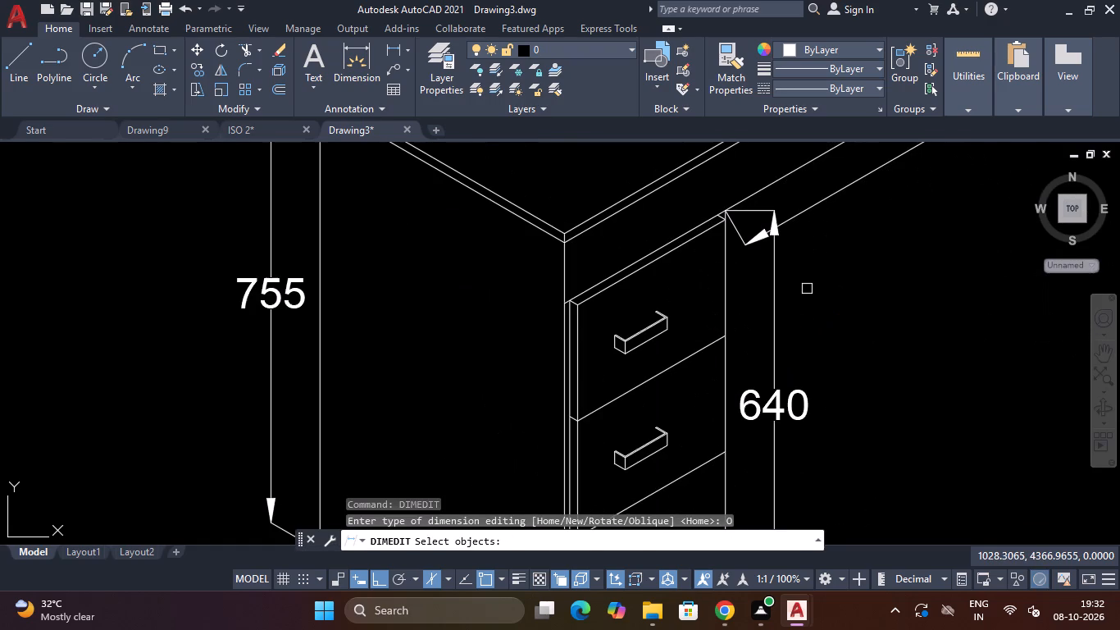
left_click(807, 289)
left_click(772, 322)
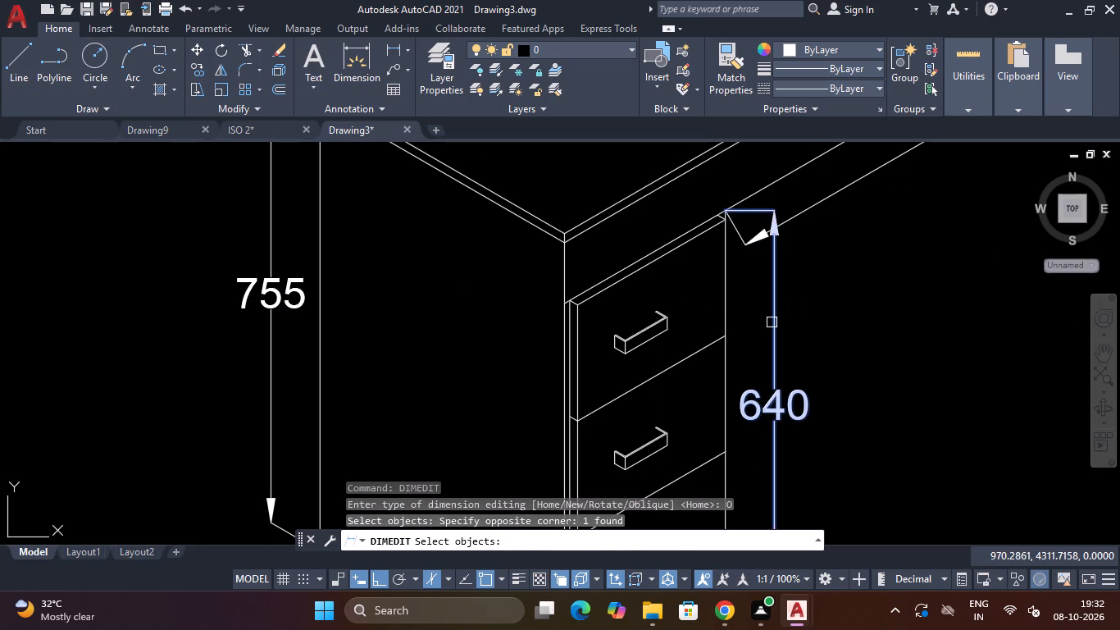
key("space")
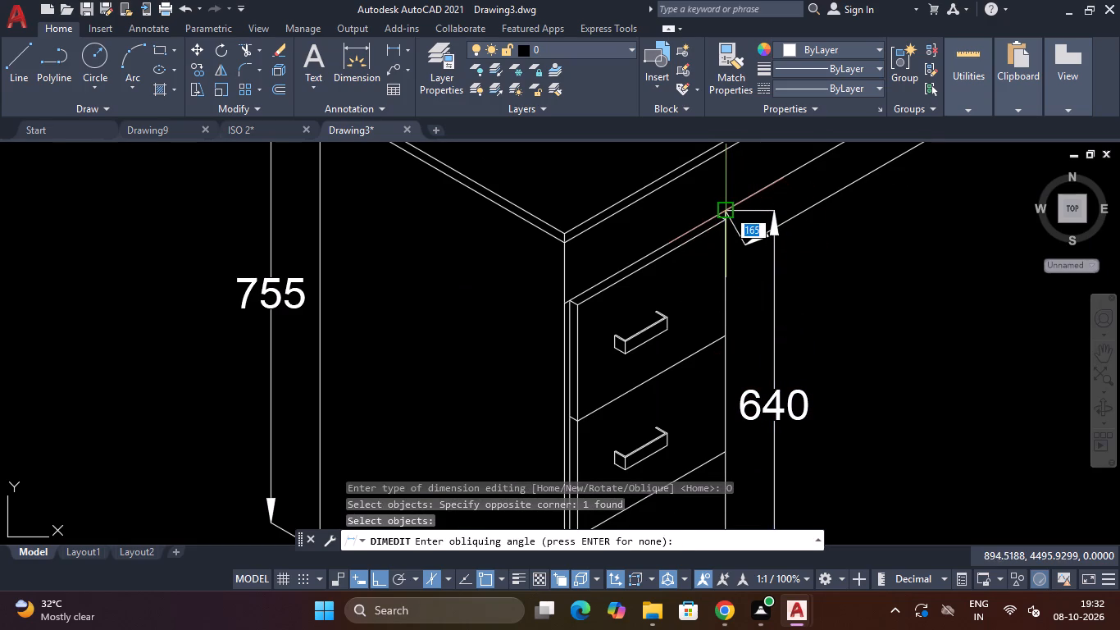
left_click(726, 209)
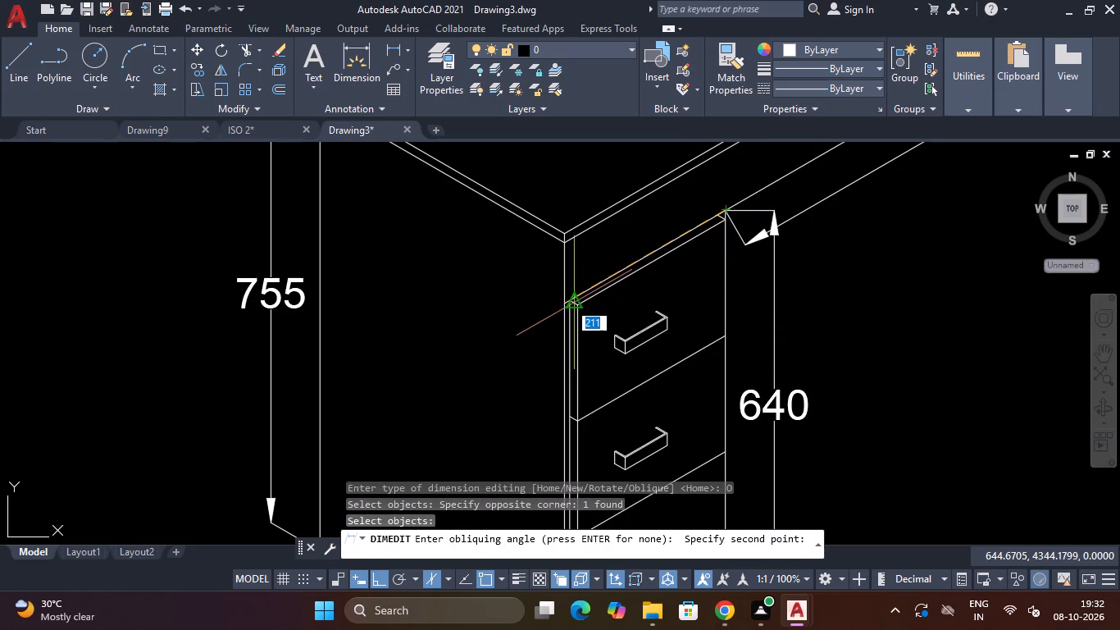
left_click(563, 301)
scroll(854, 287, "down", 3)
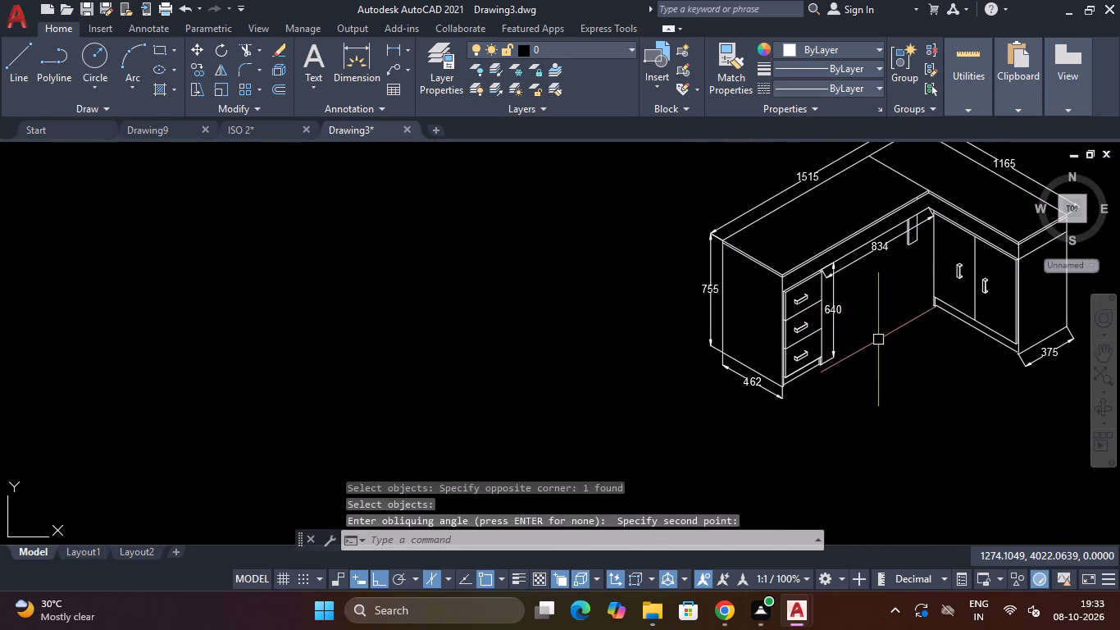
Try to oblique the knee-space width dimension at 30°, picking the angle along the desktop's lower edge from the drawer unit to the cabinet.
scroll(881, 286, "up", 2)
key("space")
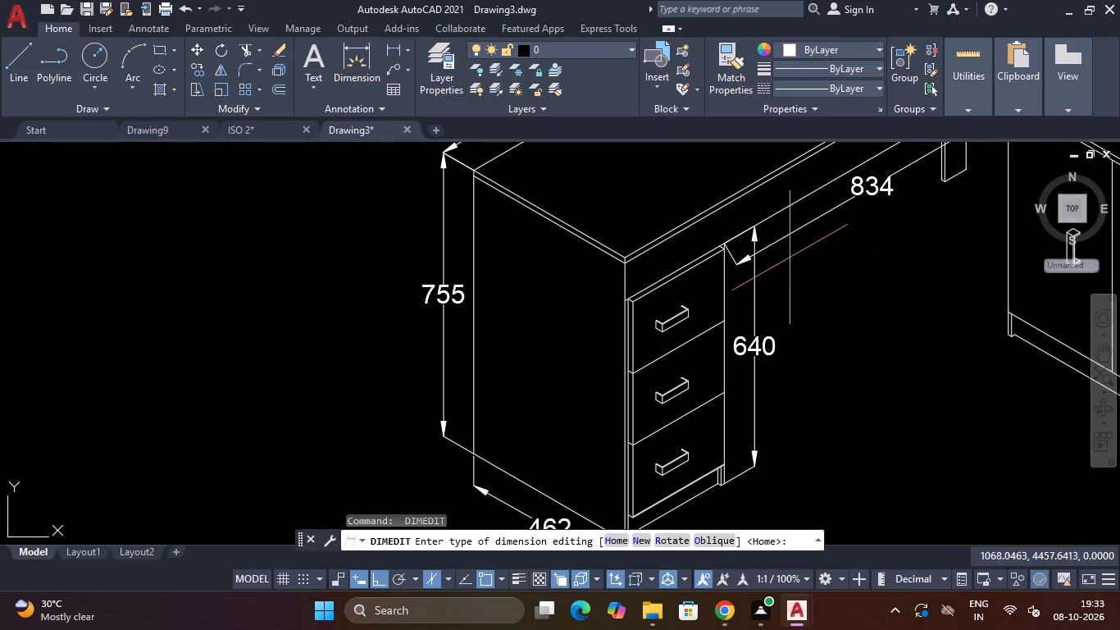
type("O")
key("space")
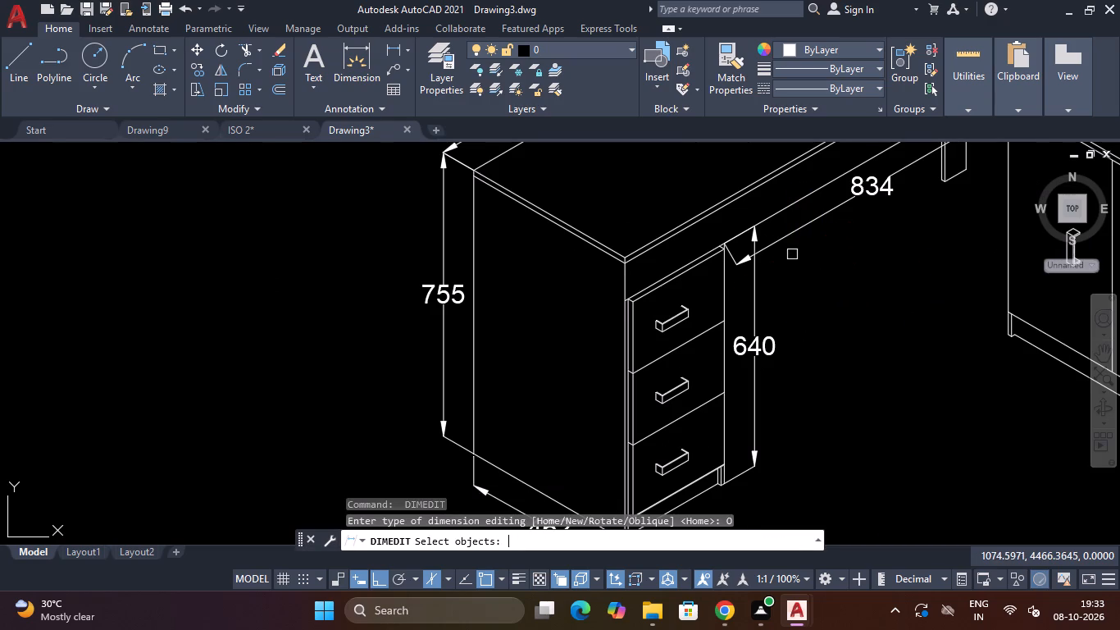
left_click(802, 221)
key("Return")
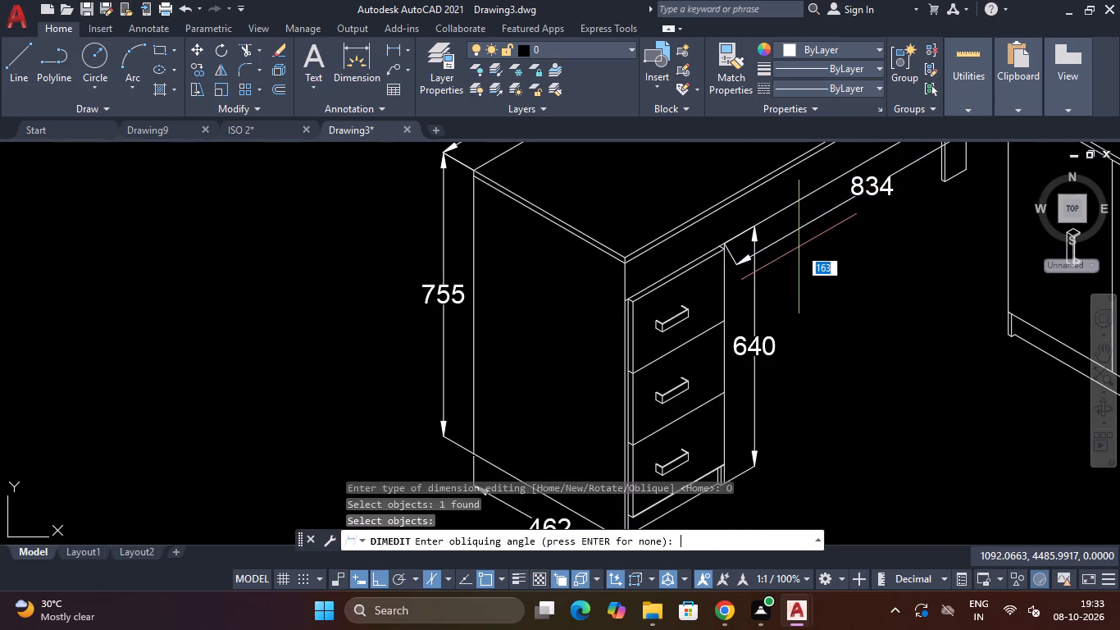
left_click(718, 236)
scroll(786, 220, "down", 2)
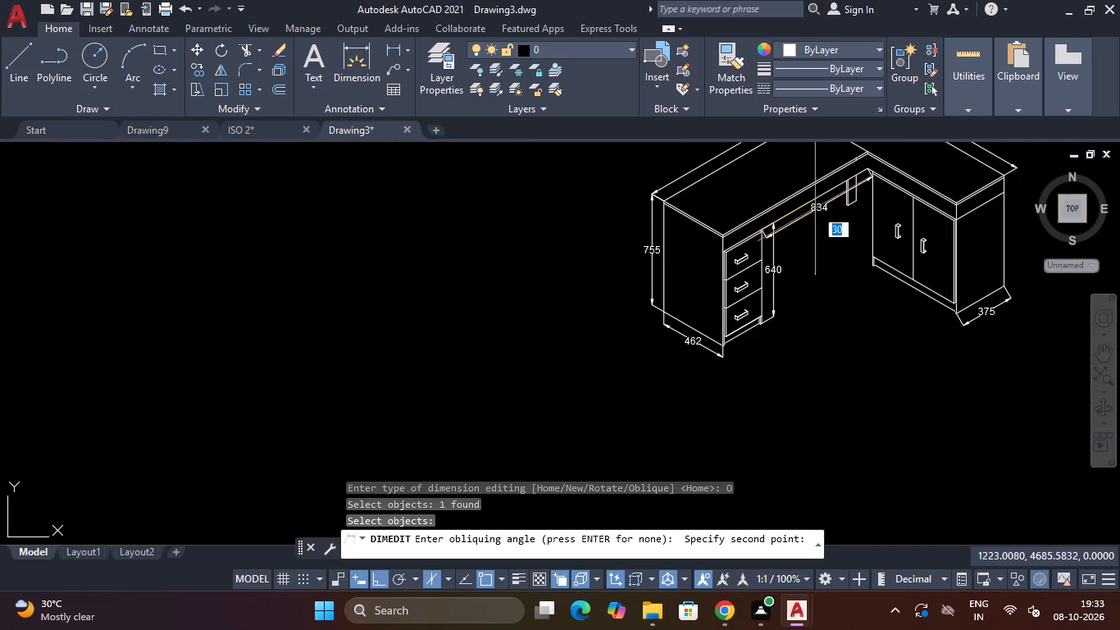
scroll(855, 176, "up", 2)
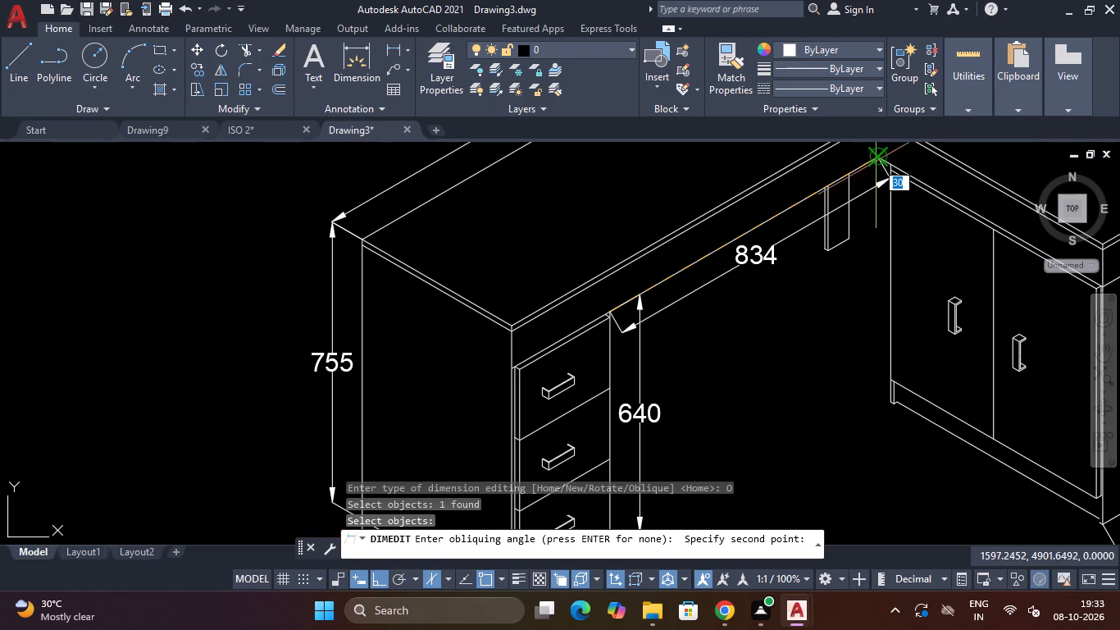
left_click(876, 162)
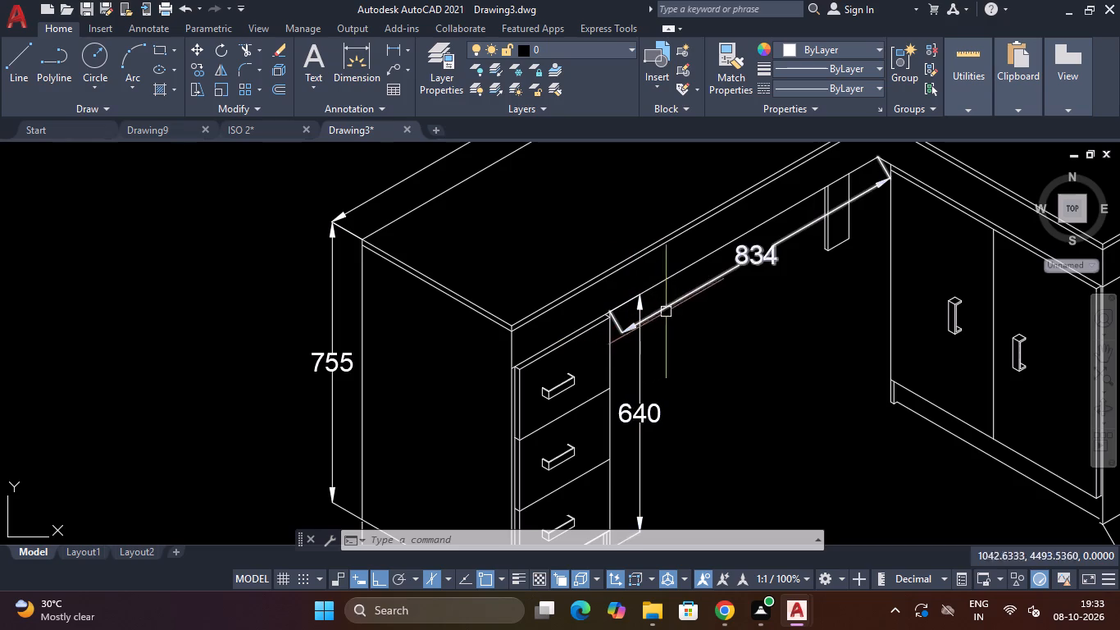
Oblique the knee-space width dimension at 90°, picking the angle vertically upward from the drawer unit's inner top corner.
key("space")
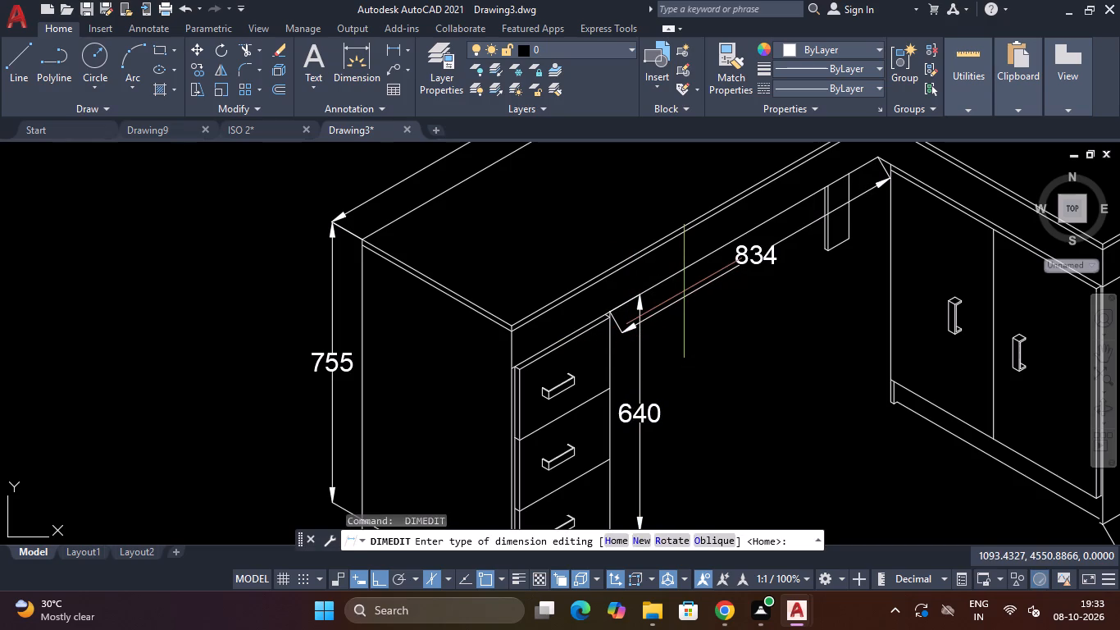
type("O")
key("space")
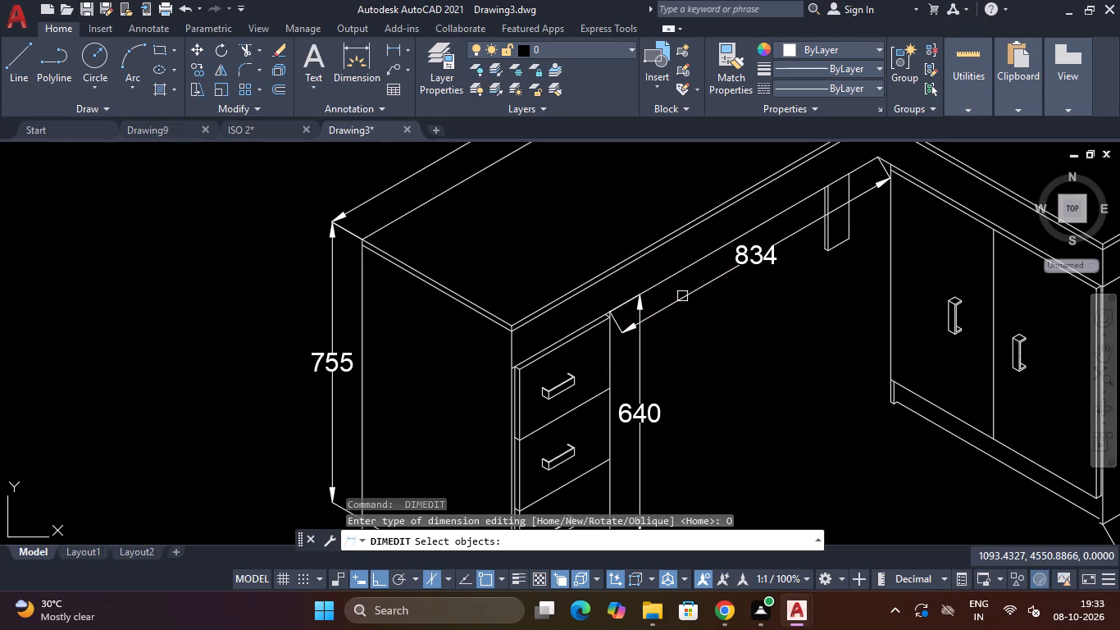
left_click(681, 297)
key("Return")
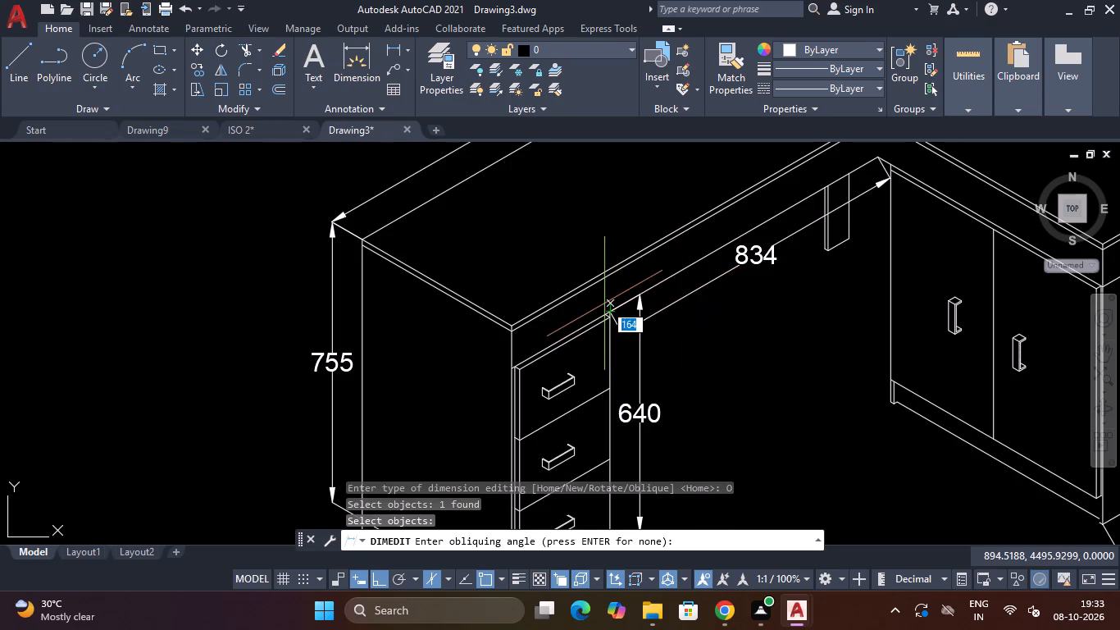
left_click(609, 312)
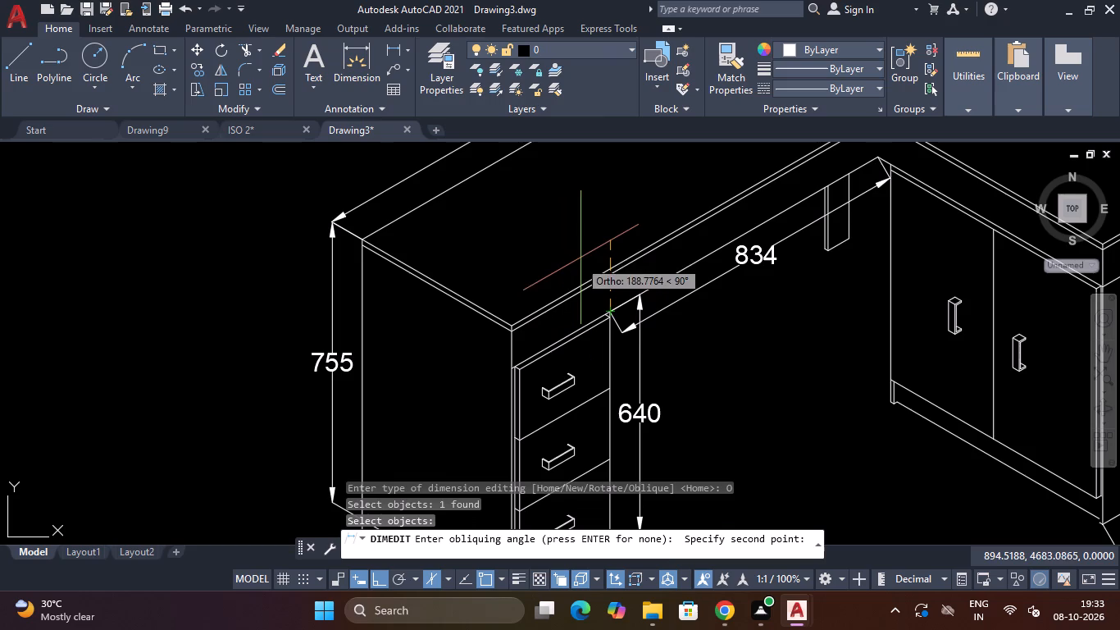
left_click(590, 247)
scroll(780, 374, "down", 2)
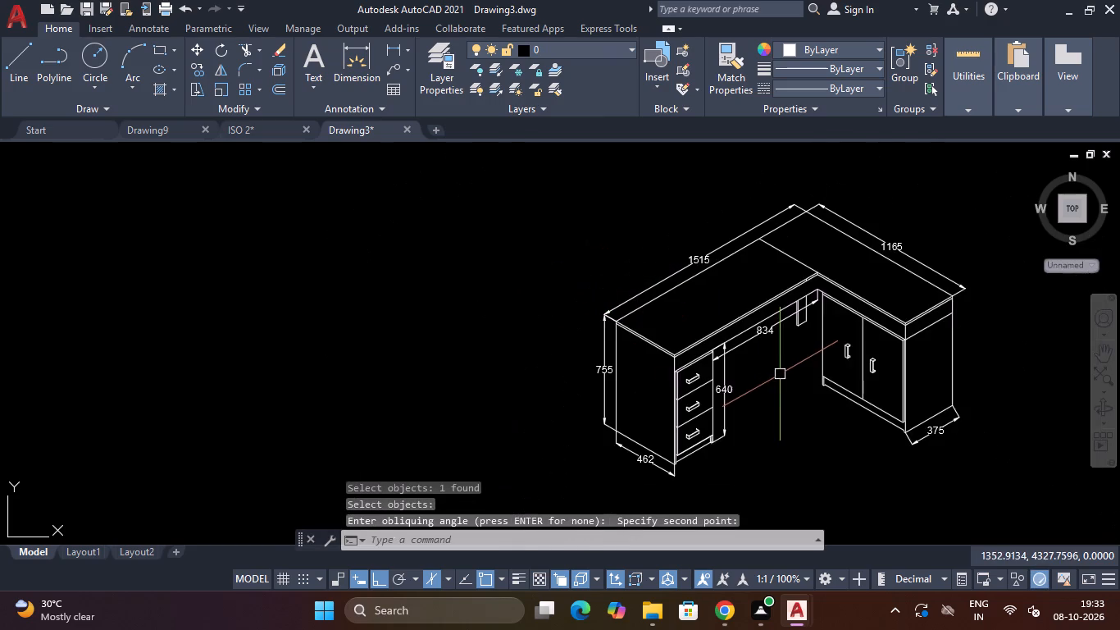
scroll(780, 379, "up", 2)
scroll(782, 403, "down", 4)
key("Escape")
Oblique the door cabinet's bottom depth dimension at 90°, picking the angle upward along the cabinet's front vertical edge.
scroll(847, 443, "up", 3)
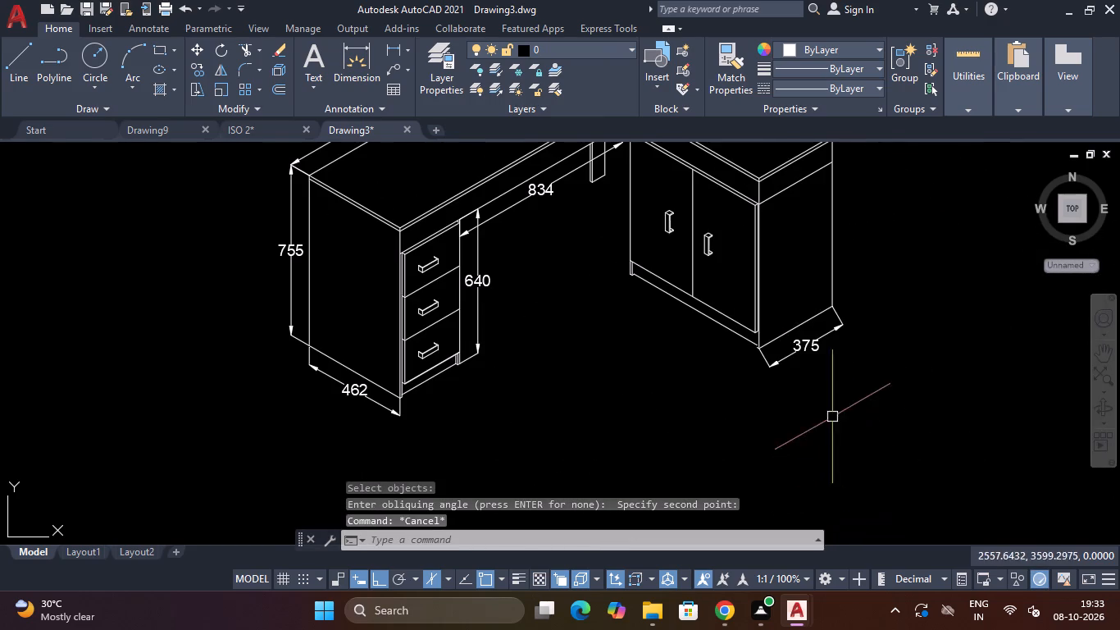
key("space")
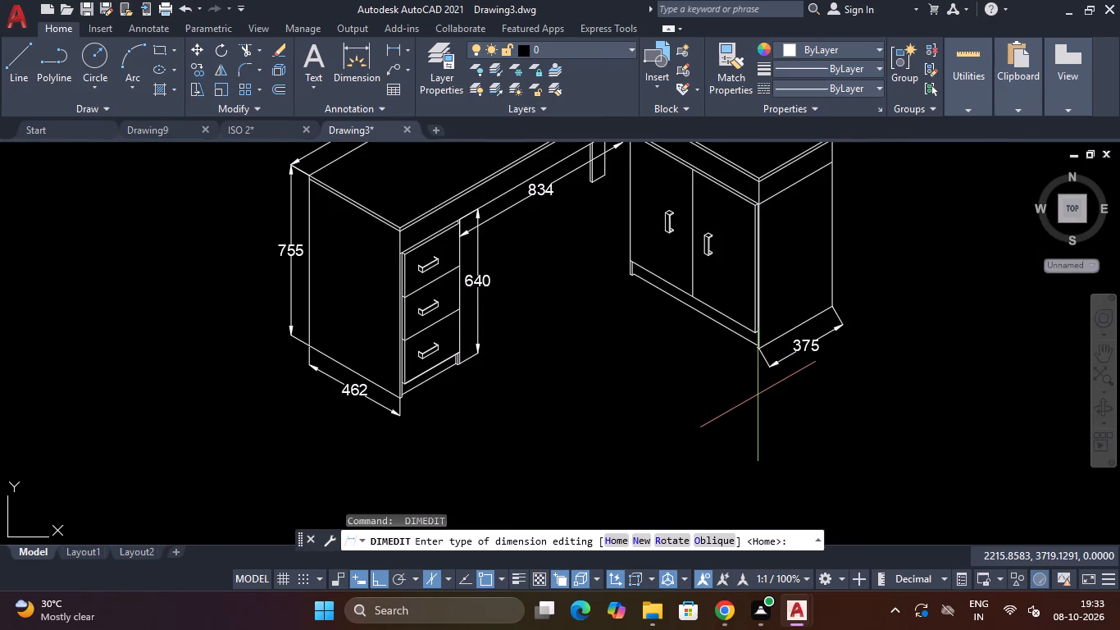
type("O")
key("space")
scroll(781, 359, "up", 2)
left_click(781, 358)
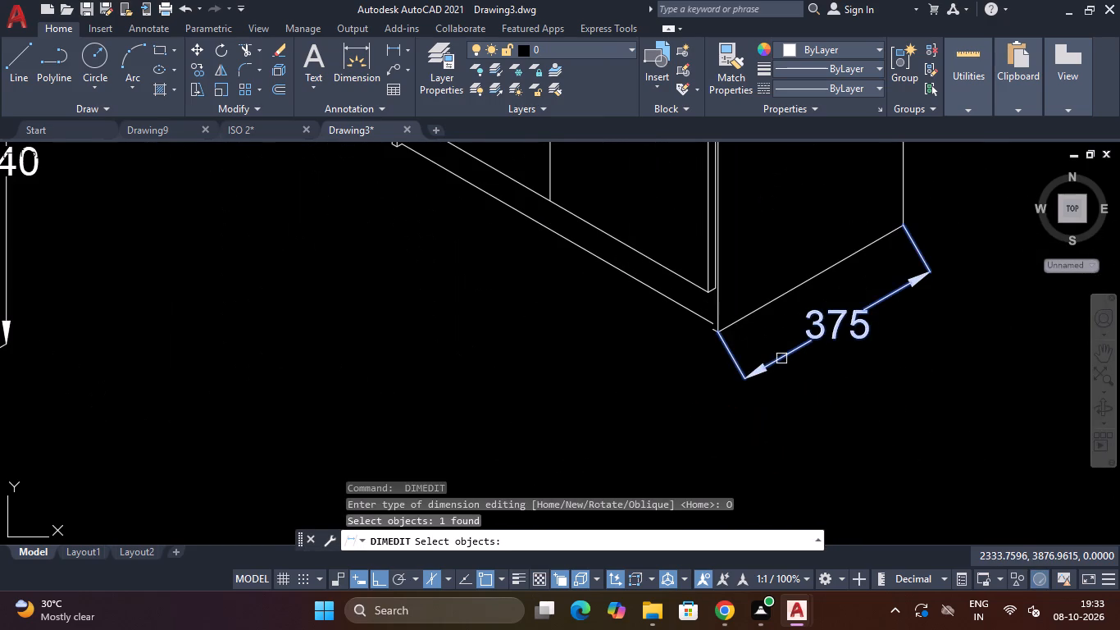
key("space")
scroll(759, 340, "down", 3)
scroll(744, 340, "up", 4)
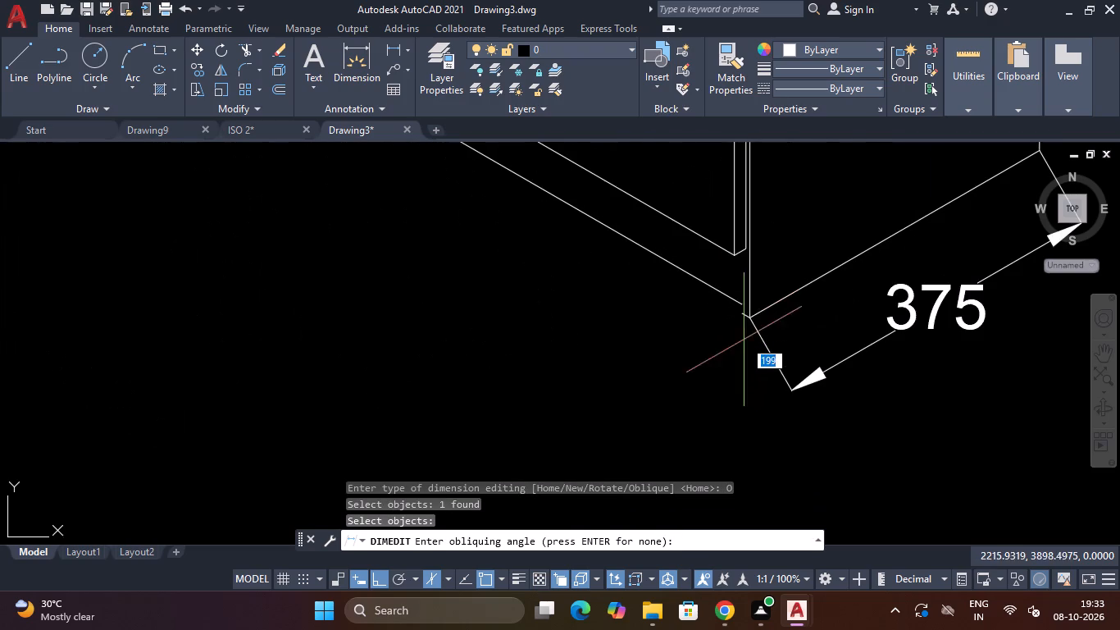
left_click(750, 318)
scroll(753, 306, "down", 3)
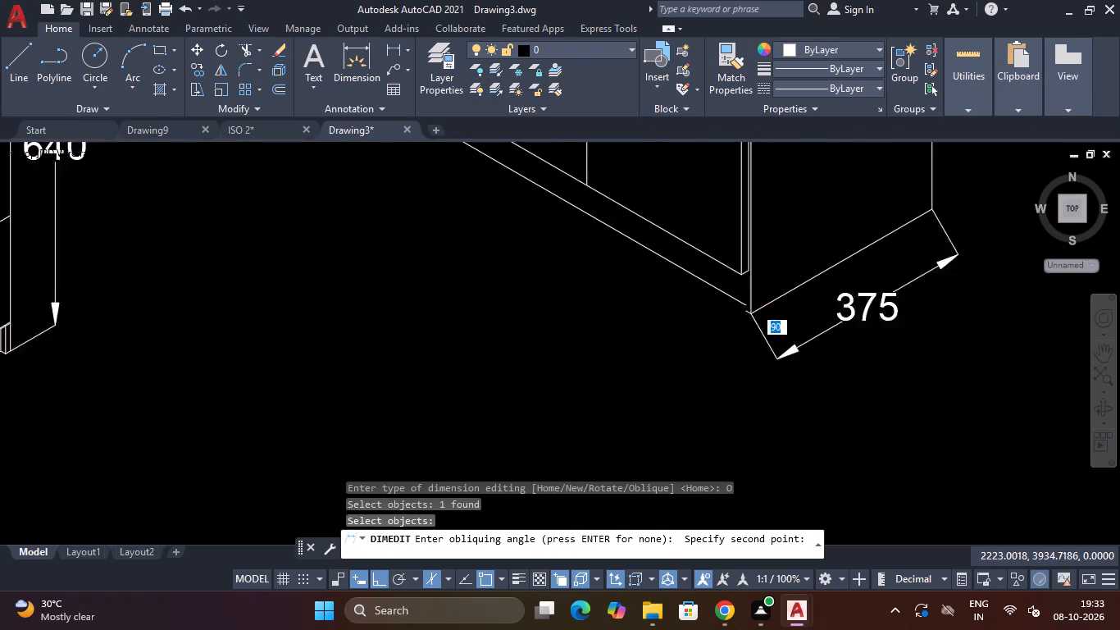
left_click(757, 171)
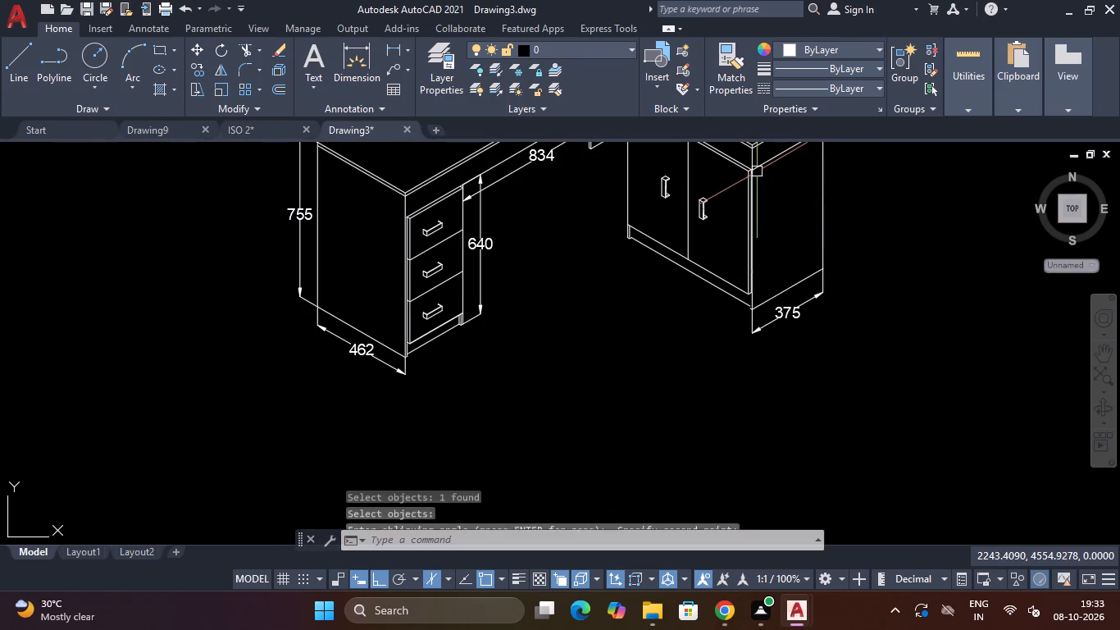
key("Escape")
Move the knee-space width dimension line about 492 units straight down, placing it near the foot of the opening.
scroll(617, 256, "down", 3)
scroll(596, 243, "up", 3)
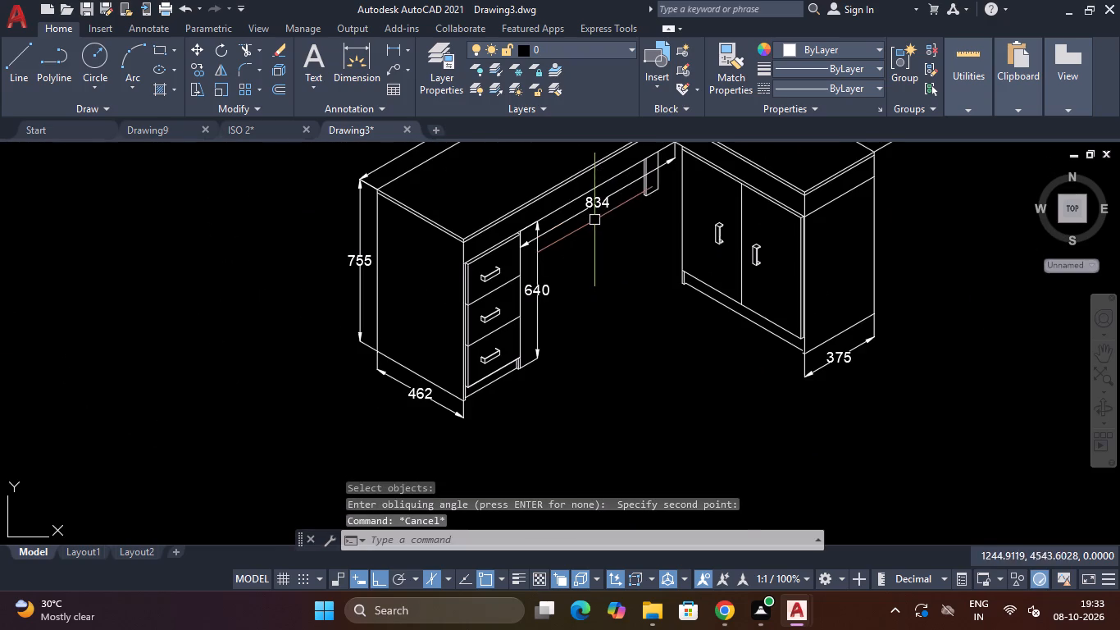
left_click(582, 217)
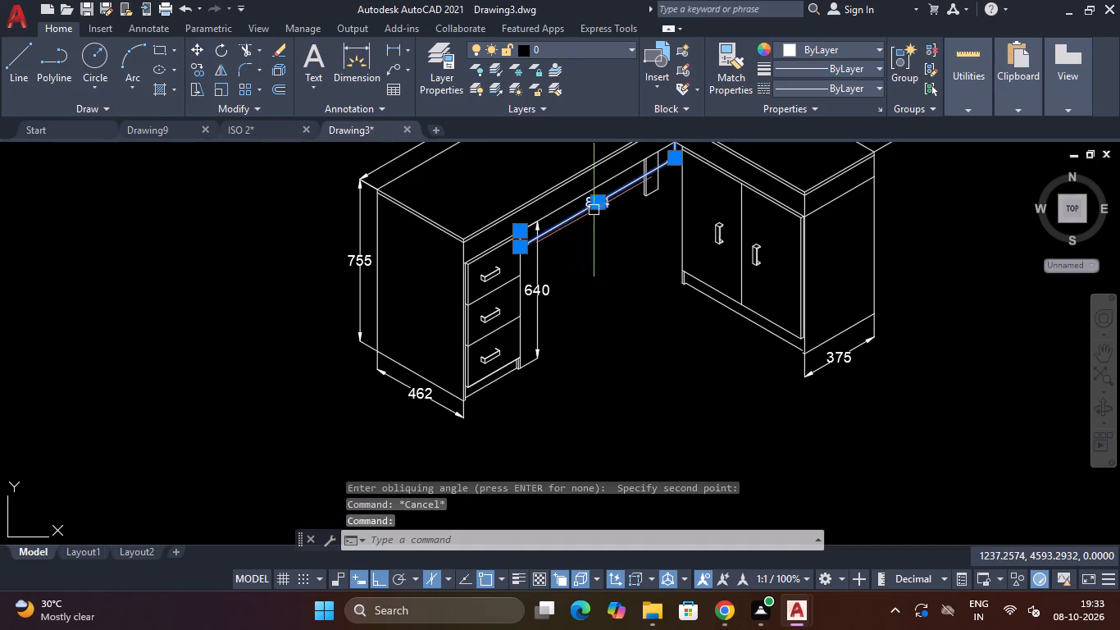
left_click_drag(596, 208, 596, 317)
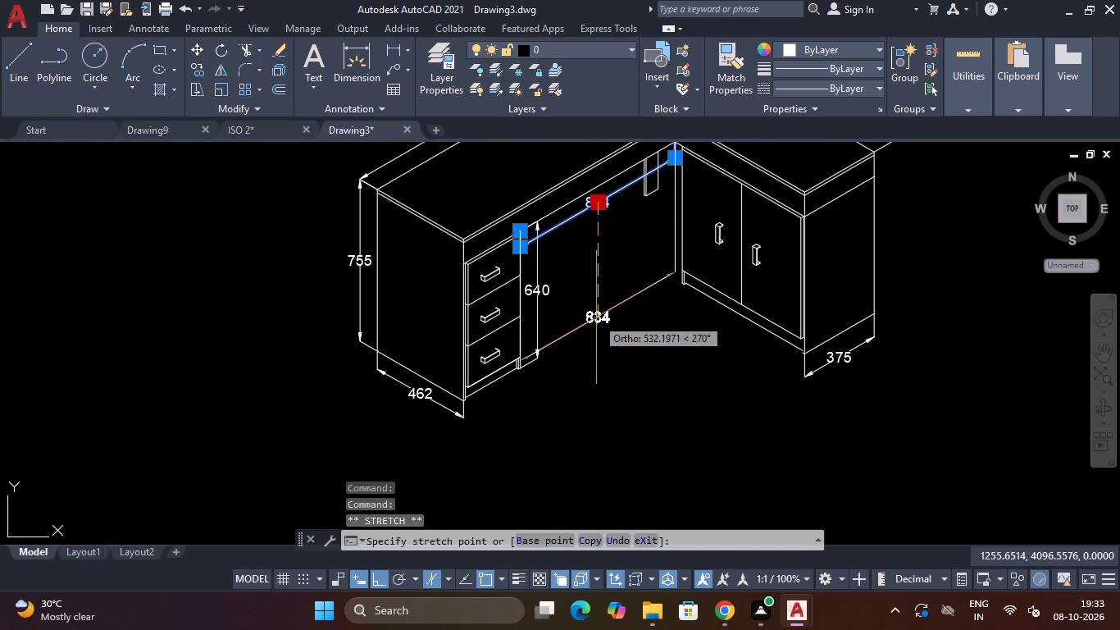
left_click_drag(596, 317, 595, 309)
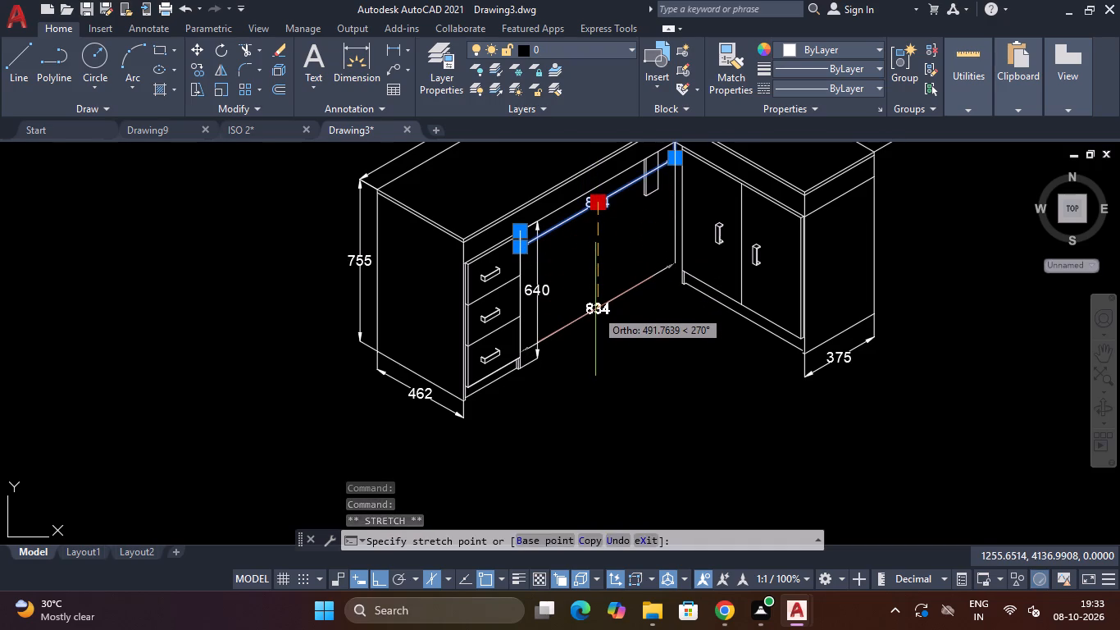
left_click(595, 309)
key("Escape")
key("Escape")
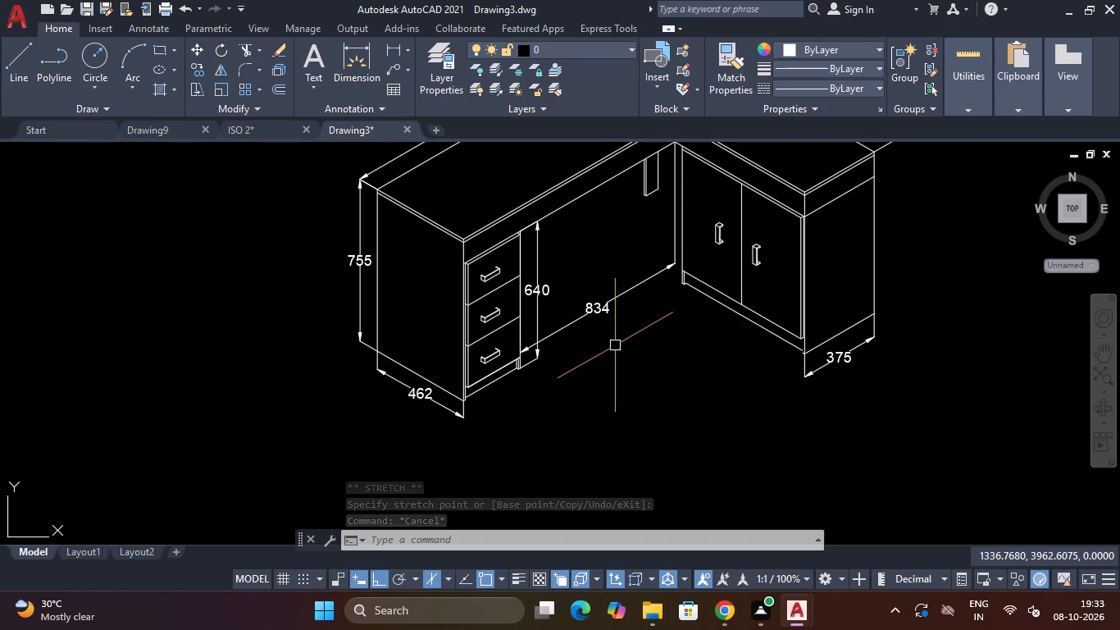
Save the drawing as ISO 3 in the IBR folder.
scroll(615, 345, "down", 2)
scroll(608, 317, "up", 1)
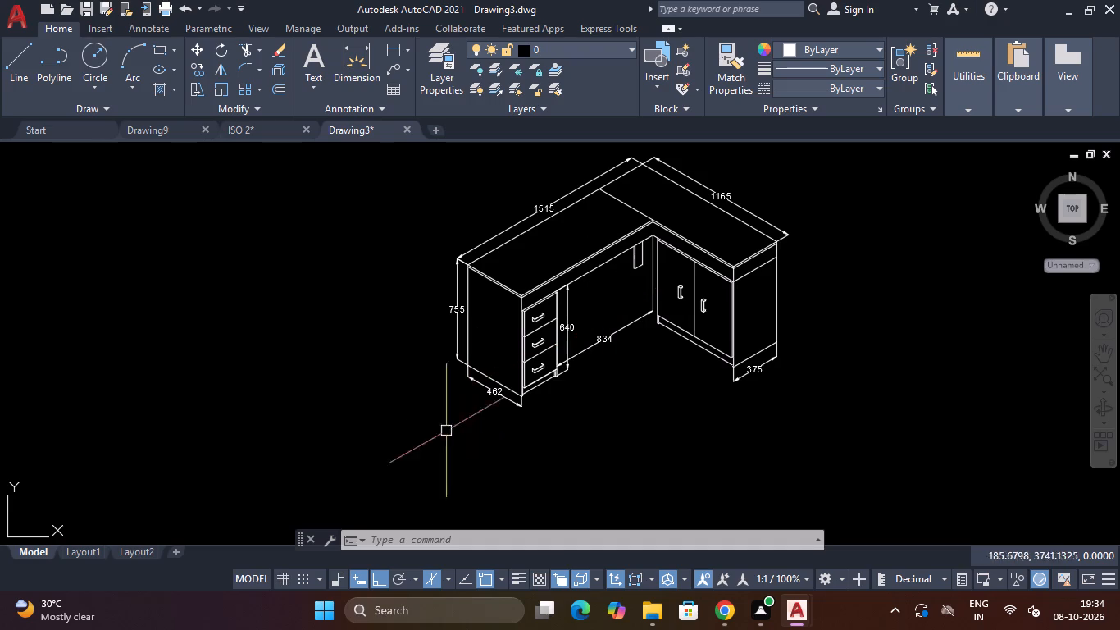
scroll(459, 443, "down", 1)
scroll(459, 443, "up", 1)
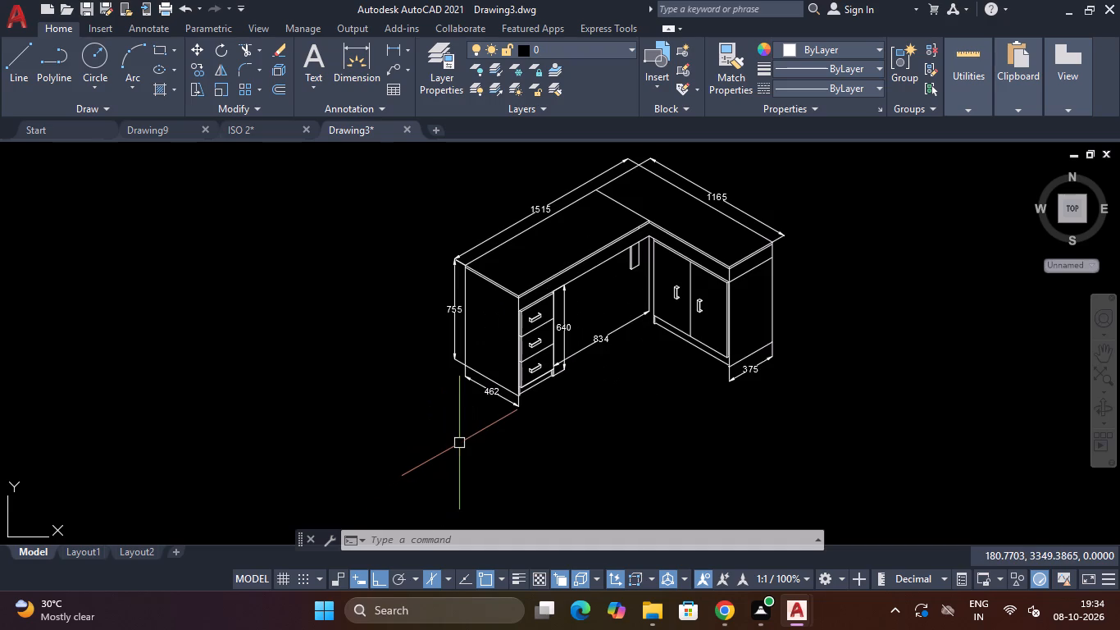
key("ctrl+s")
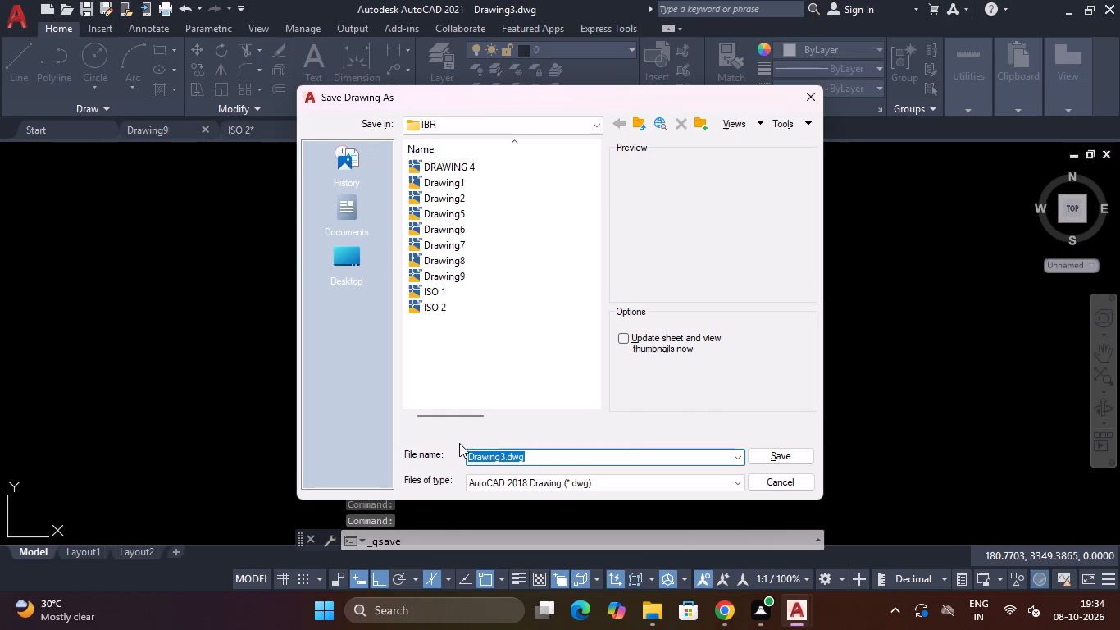
key("BackSpace")
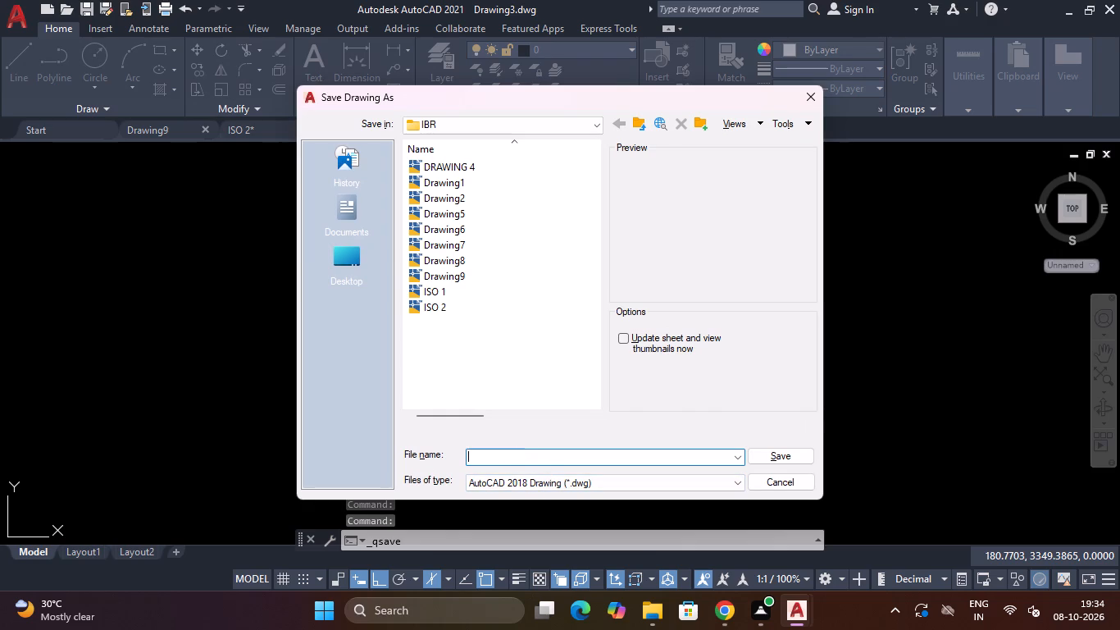
key("BackSpace")
key("BackSpace")
type("ISO")
key("space")
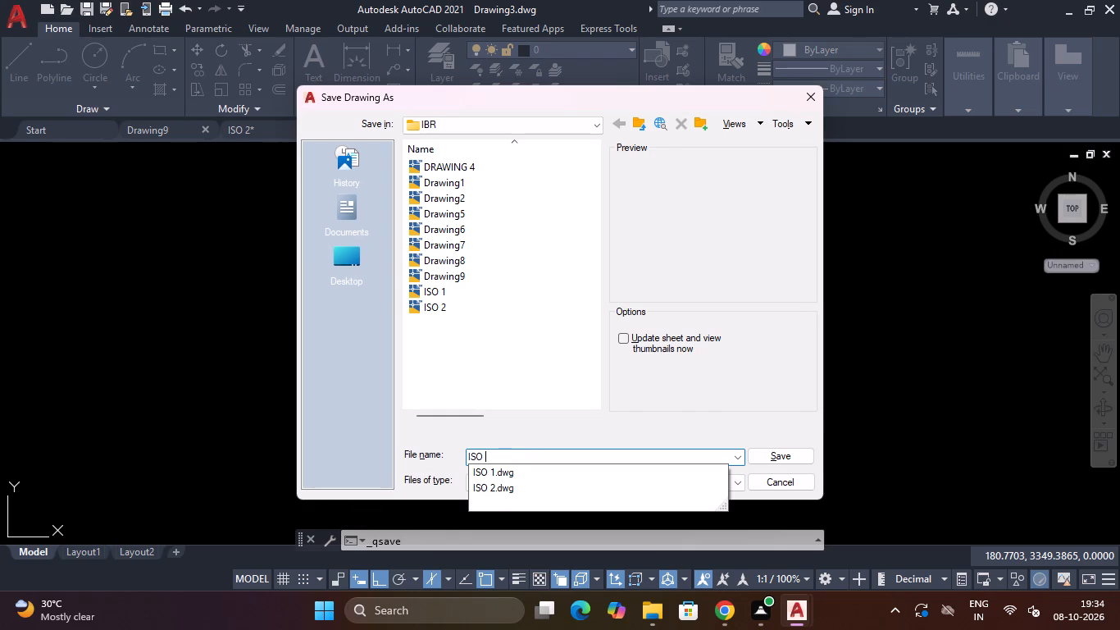
key("3")
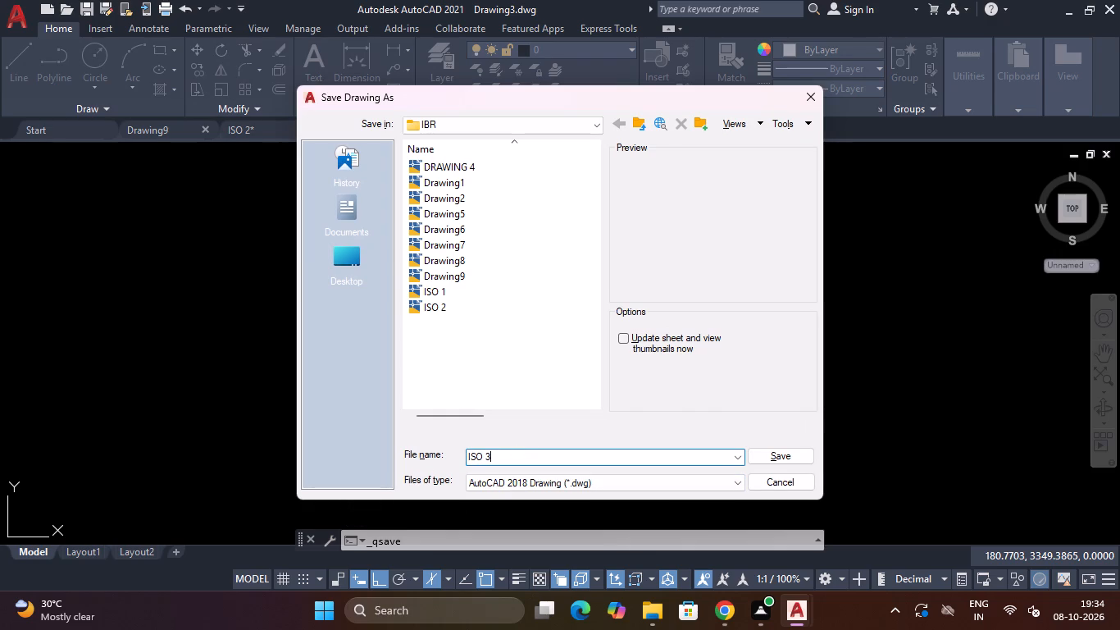
left_click(764, 452)
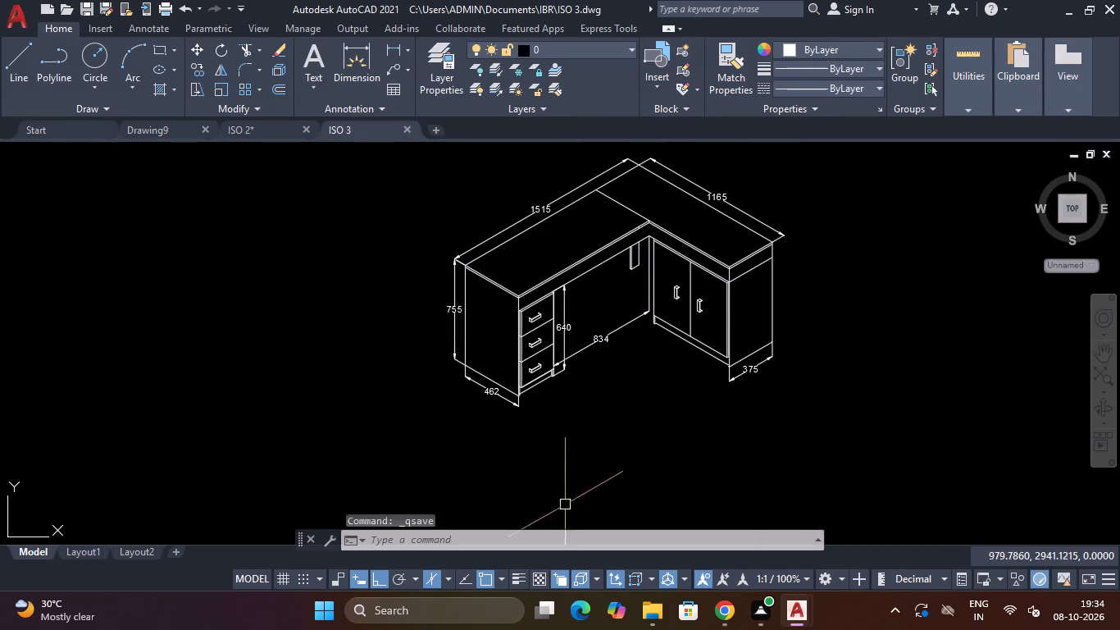
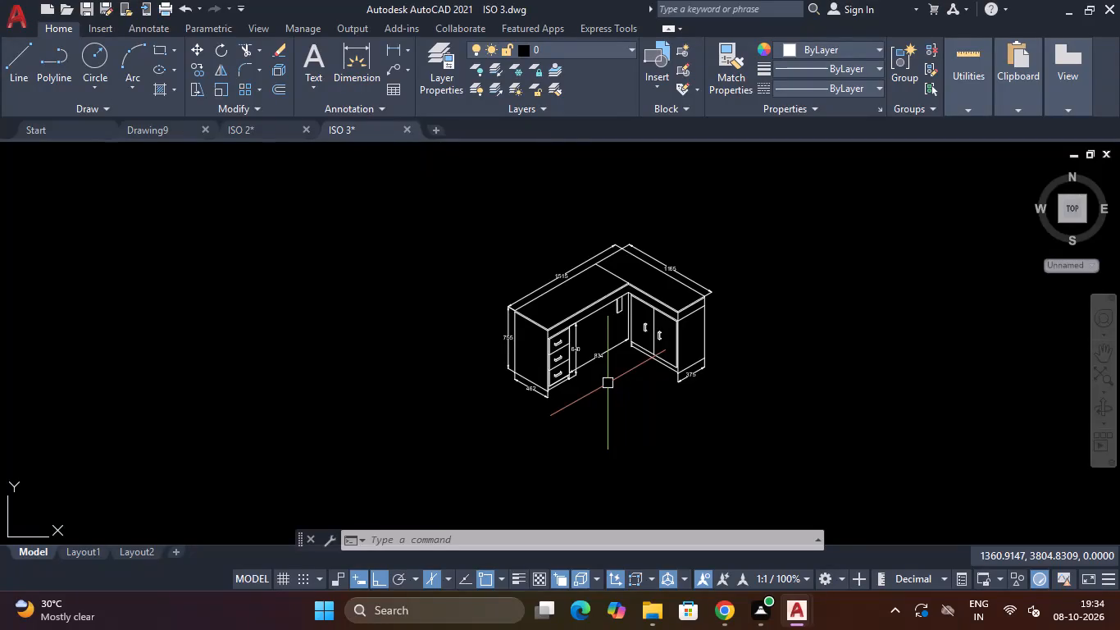
Examine the dimensioned desk, checking the door and drawer handles, the small hanging panel under the worktop and the overall dimensions.
scroll(658, 322, "up", 4)
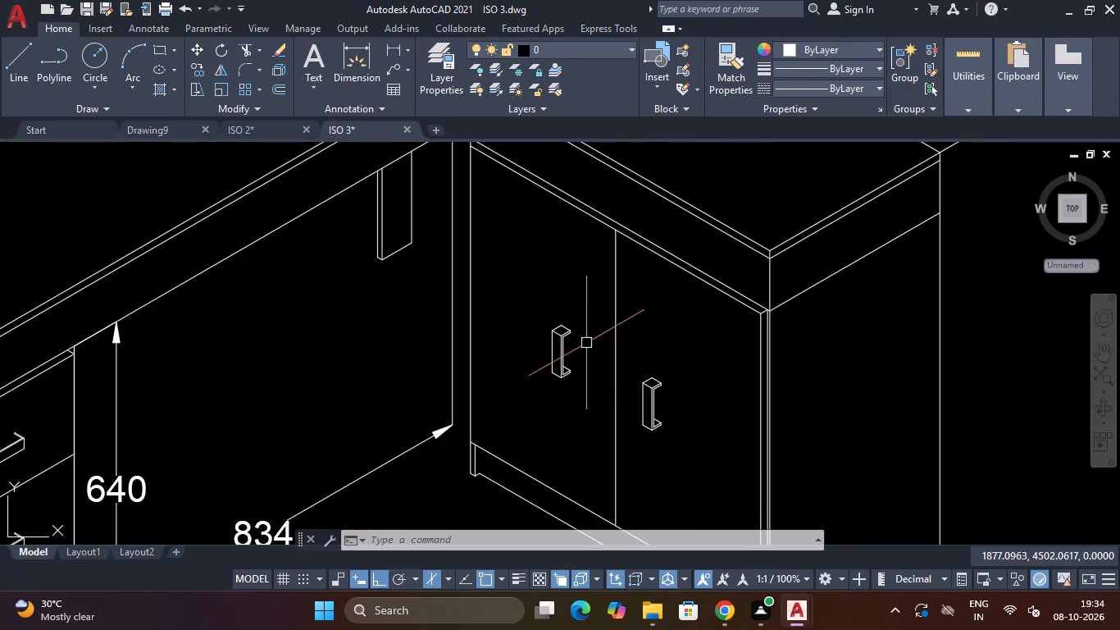
scroll(568, 340, "up", 6)
scroll(636, 366, "down", 1)
scroll(615, 341, "up", 2)
scroll(625, 335, "down", 4)
scroll(625, 335, "up", 3)
scroll(630, 332, "down", 5)
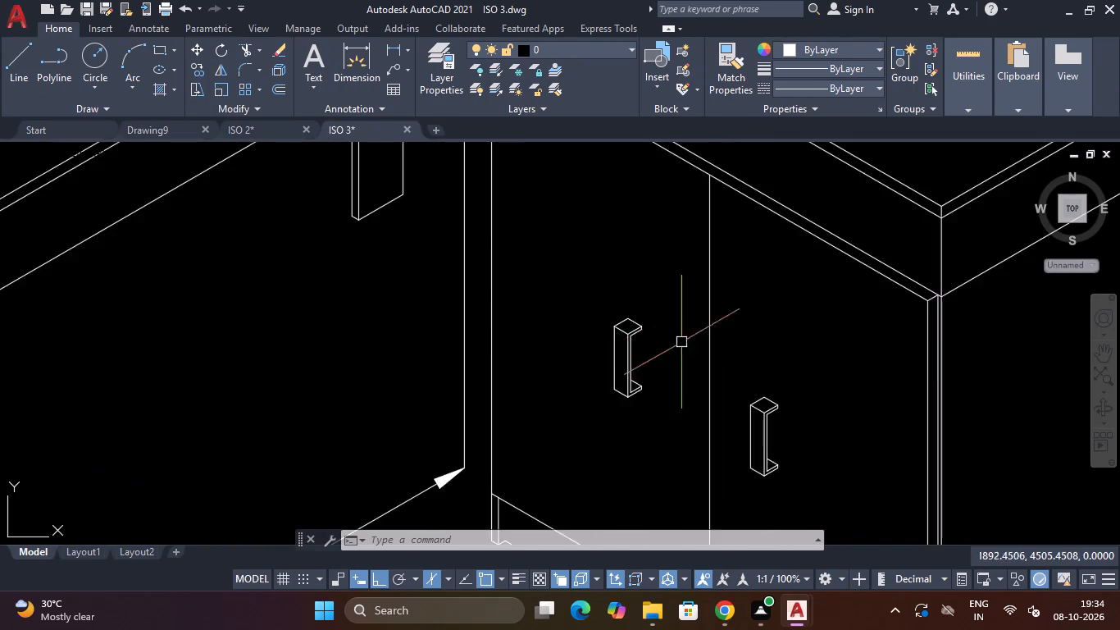
scroll(696, 342, "down", 6)
scroll(637, 358, "up", 2)
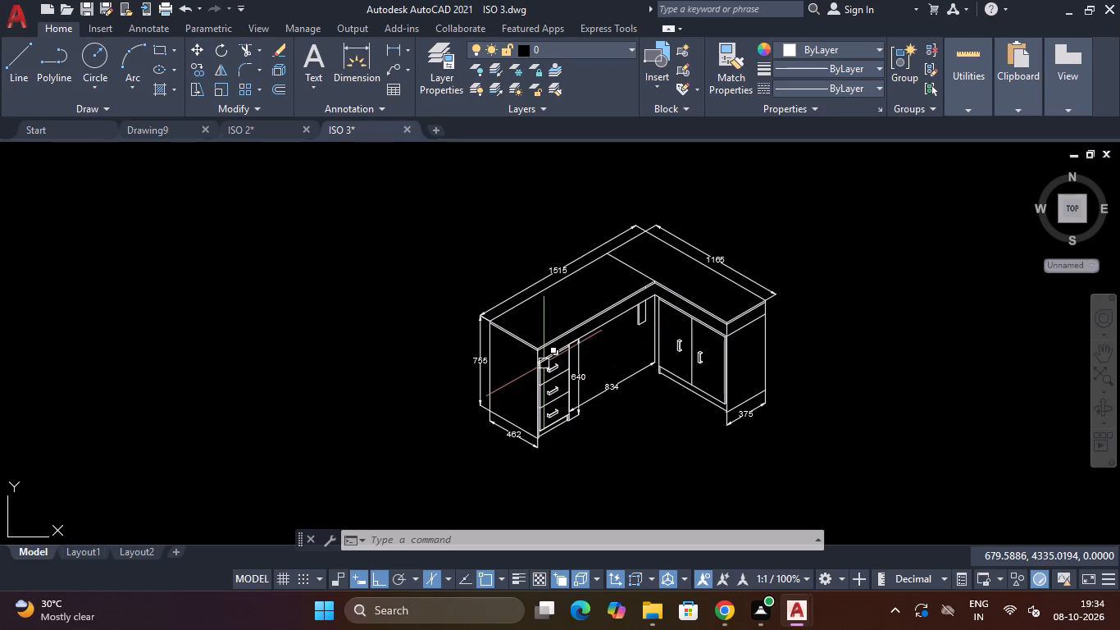
scroll(547, 367, "up", 5)
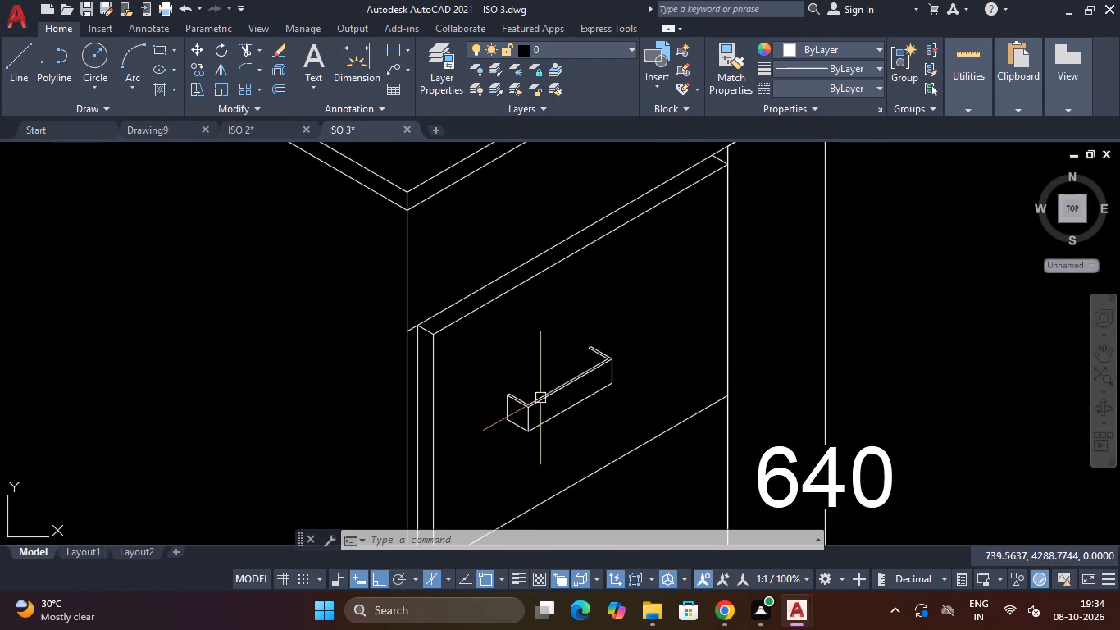
scroll(529, 409, "up", 4)
scroll(529, 409, "down", 7)
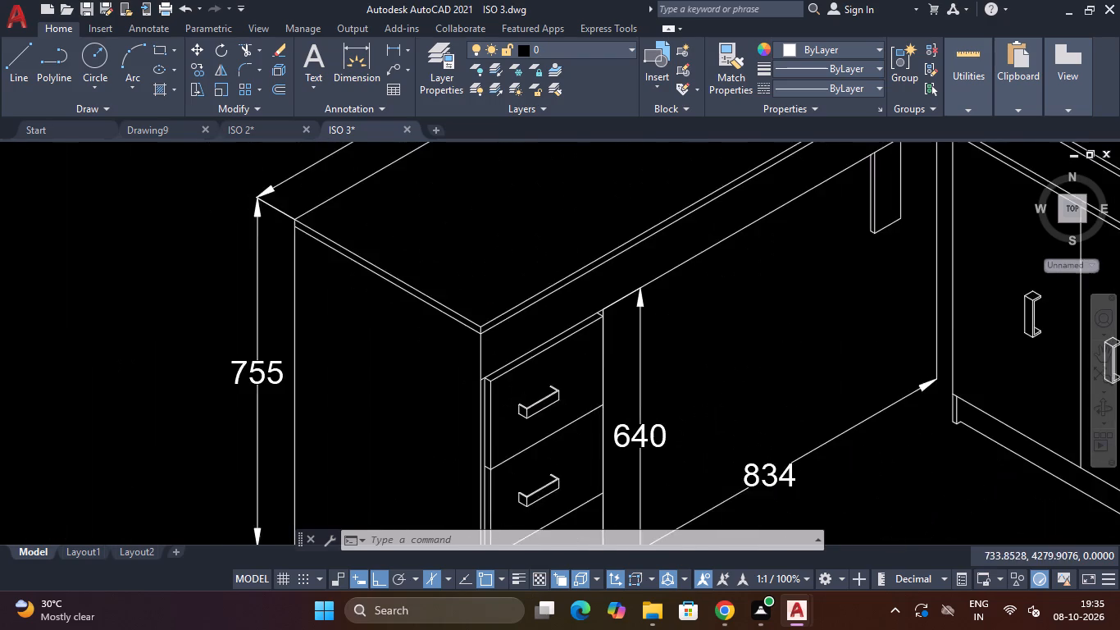
scroll(585, 377, "down", 4)
scroll(599, 374, "up", 3)
scroll(599, 374, "down", 2)
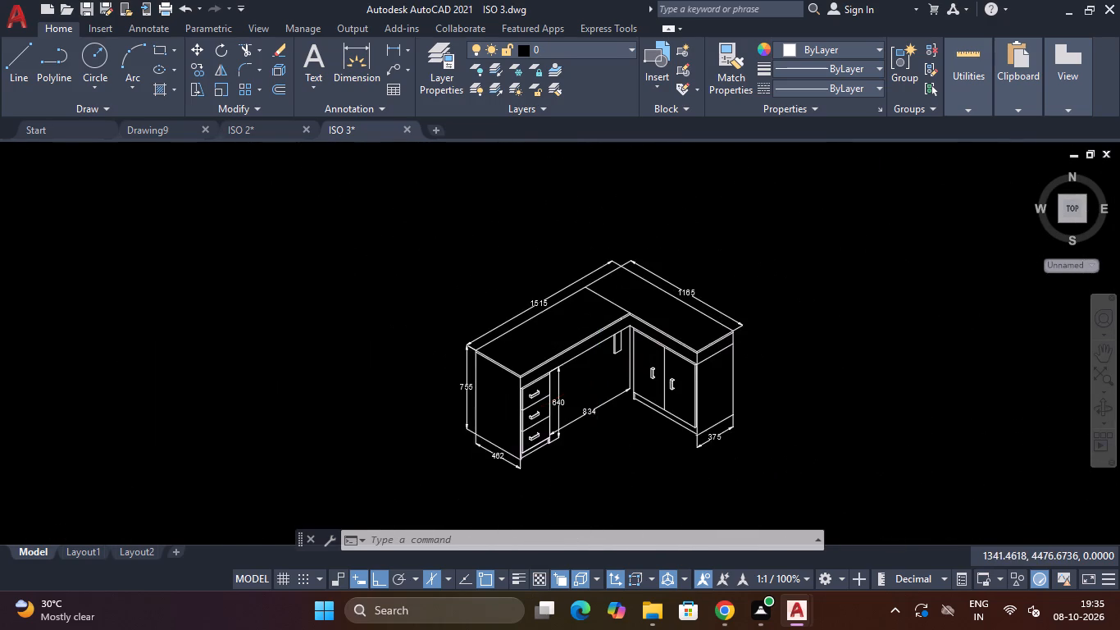
scroll(600, 374, "up", 1)
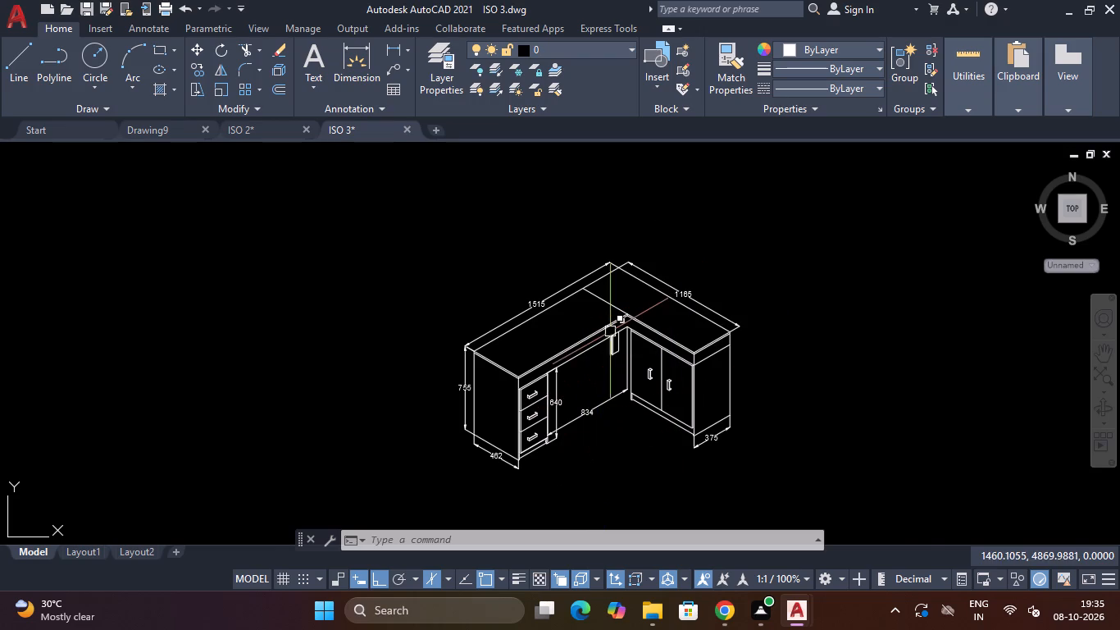
scroll(612, 331, "up", 3)
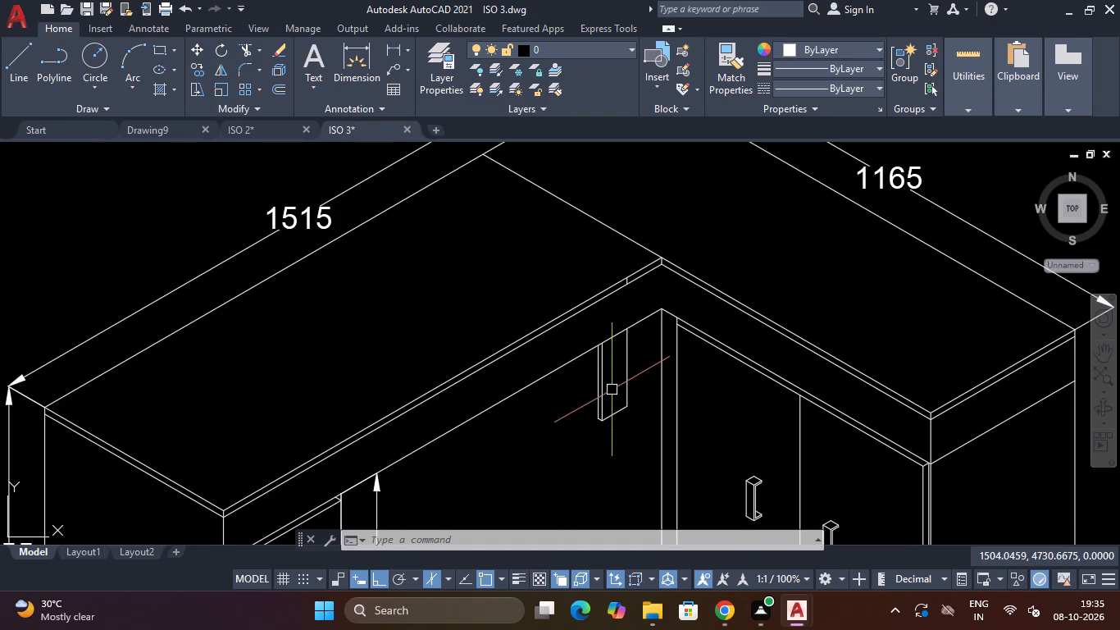
scroll(612, 390, "down", 3)
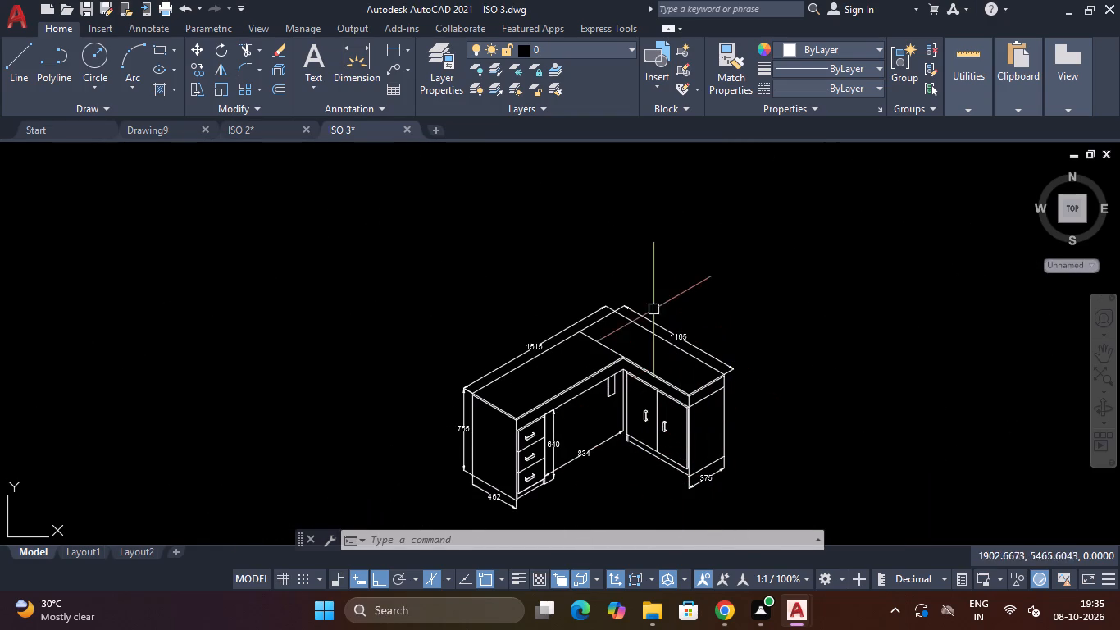
scroll(617, 358, "down", 2)
scroll(607, 412, "up", 3)
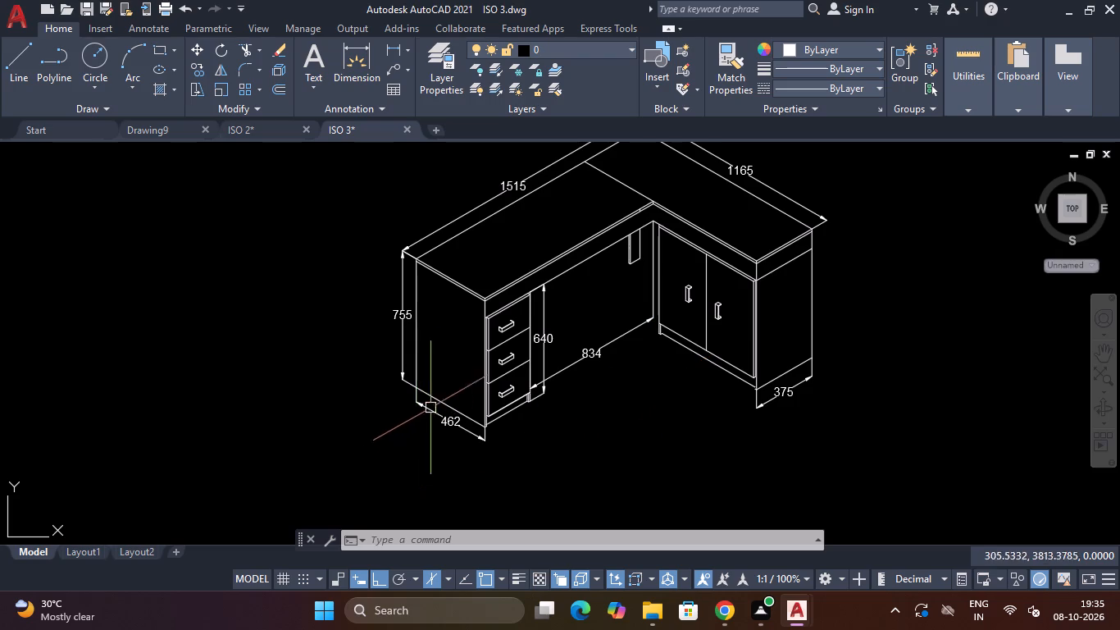
scroll(435, 397, "up", 3)
scroll(435, 397, "down", 4)
scroll(435, 397, "up", 2)
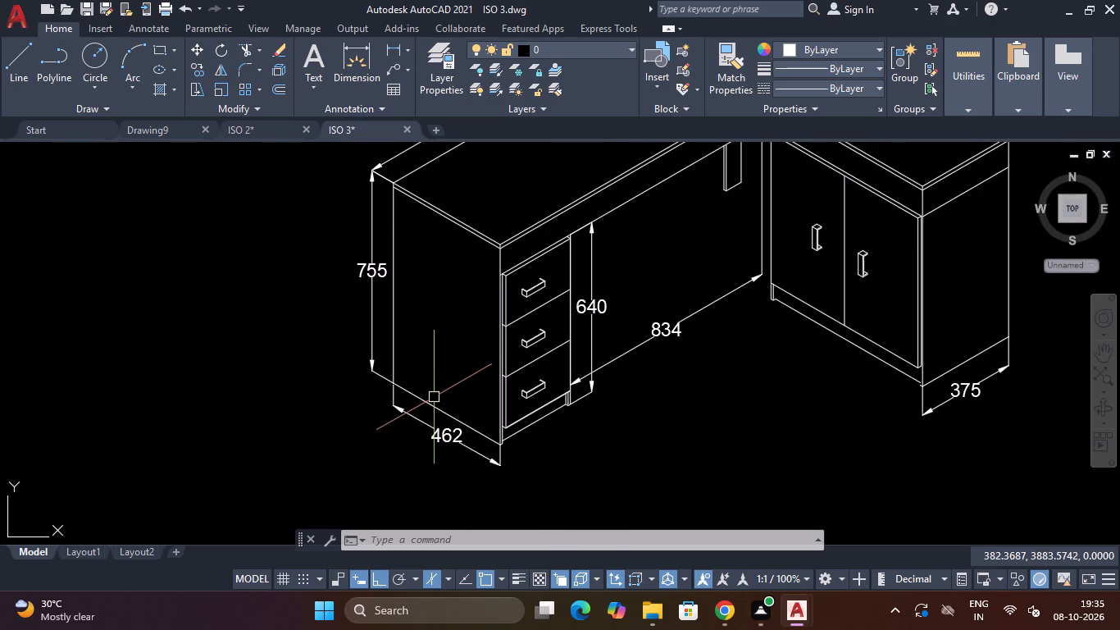
scroll(476, 372, "down", 3)
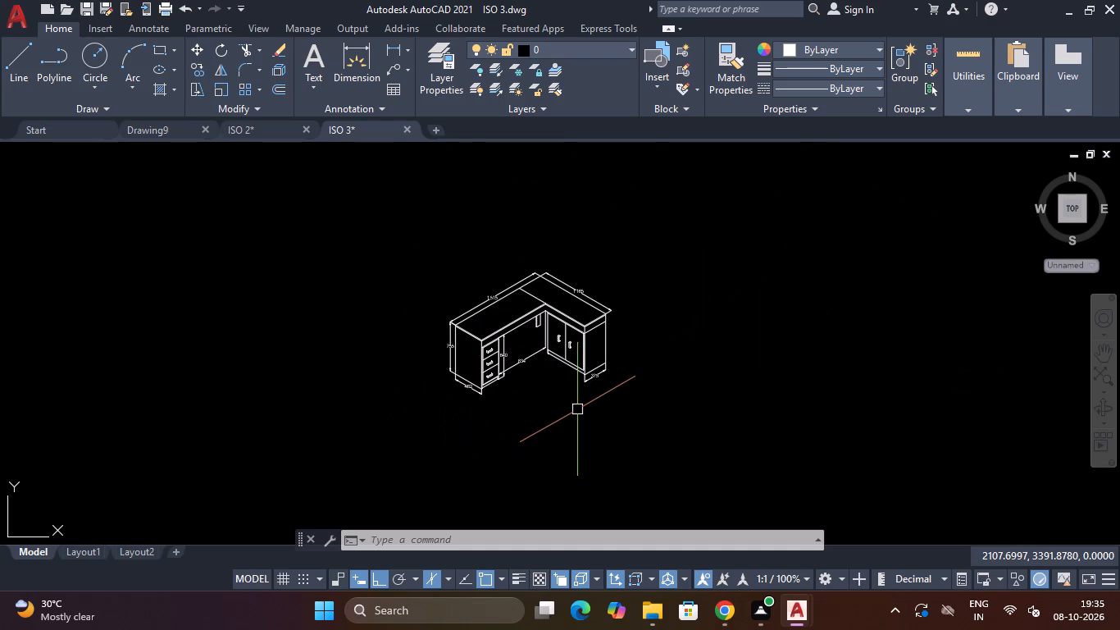
scroll(587, 331, "up", 3)
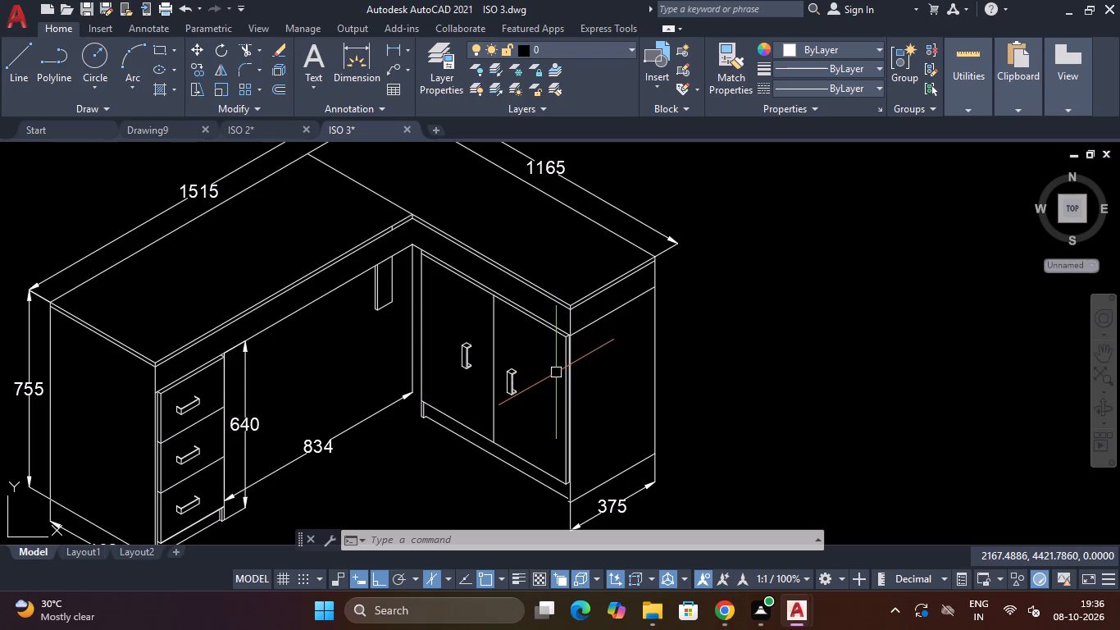
scroll(556, 372, "down", 2)
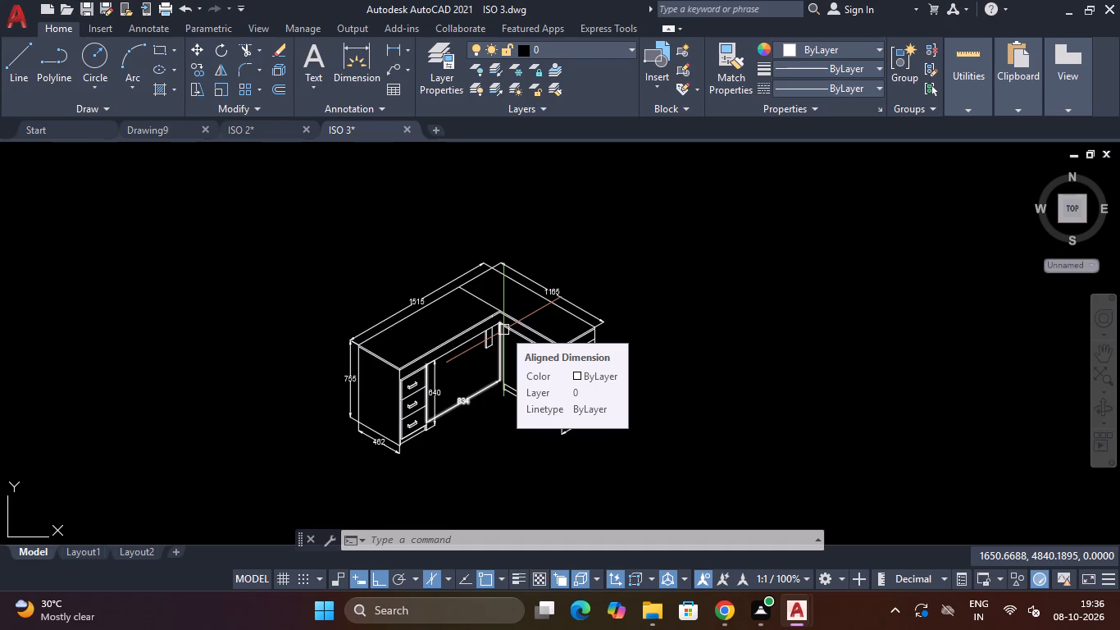
scroll(503, 330, "down", 2)
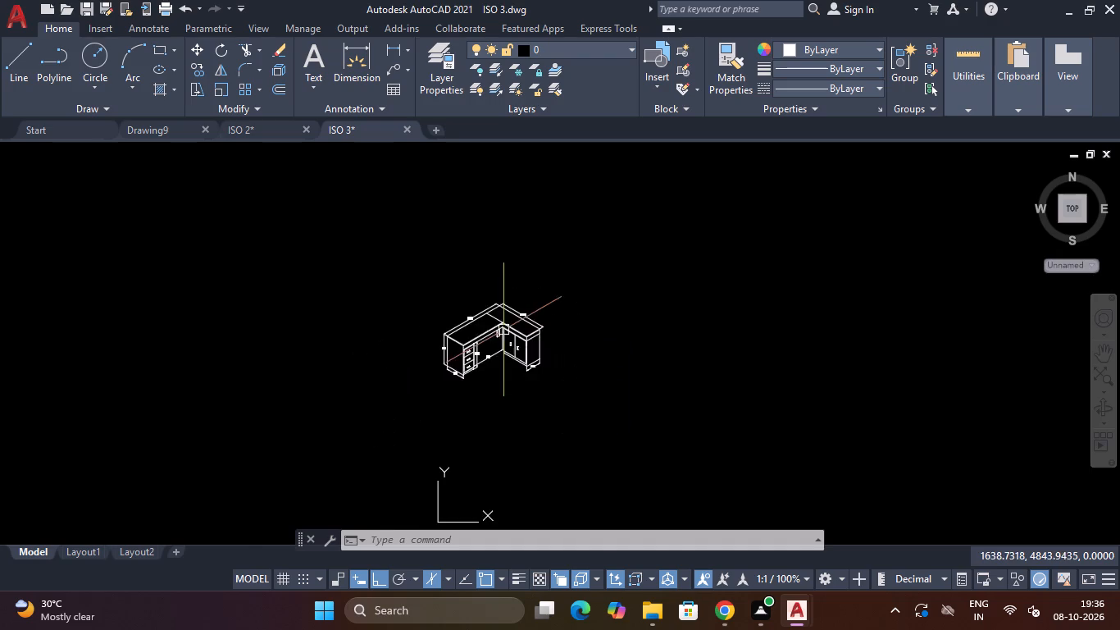
scroll(503, 330, "up", 4)
scroll(500, 331, "down", 3)
scroll(461, 399, "up", 2)
scroll(461, 399, "down", 3)
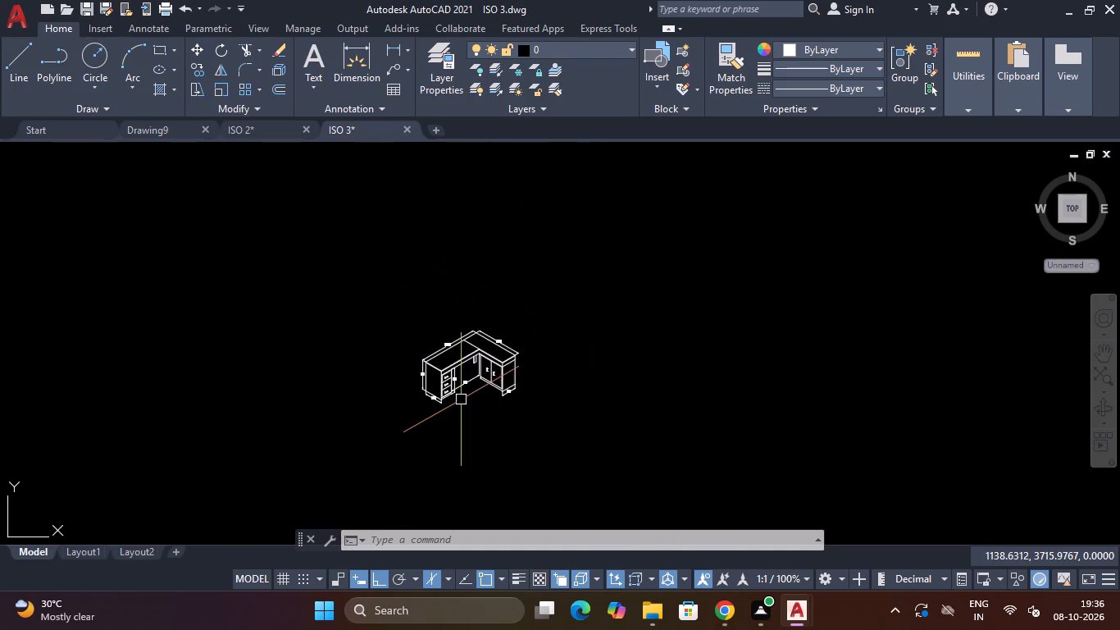
scroll(461, 399, "up", 1)
type("Z")
key("space")
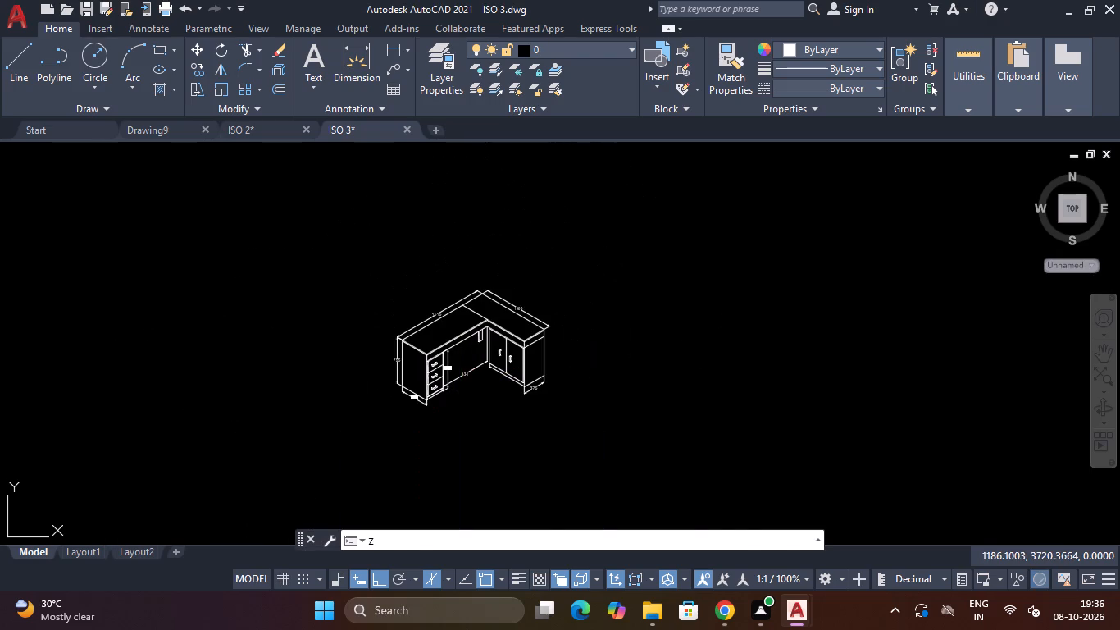
type("A")
key("space")
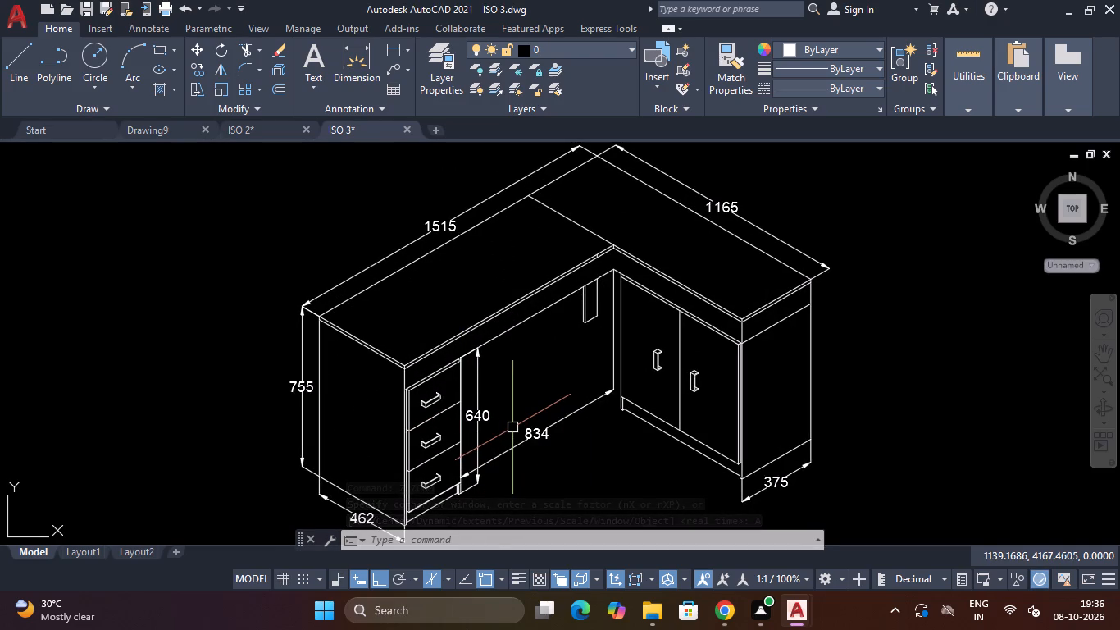
Add an aligned dimension to the bottom edge of the small hanging panel under the worktop, placing it just below the edge.
type("DA")
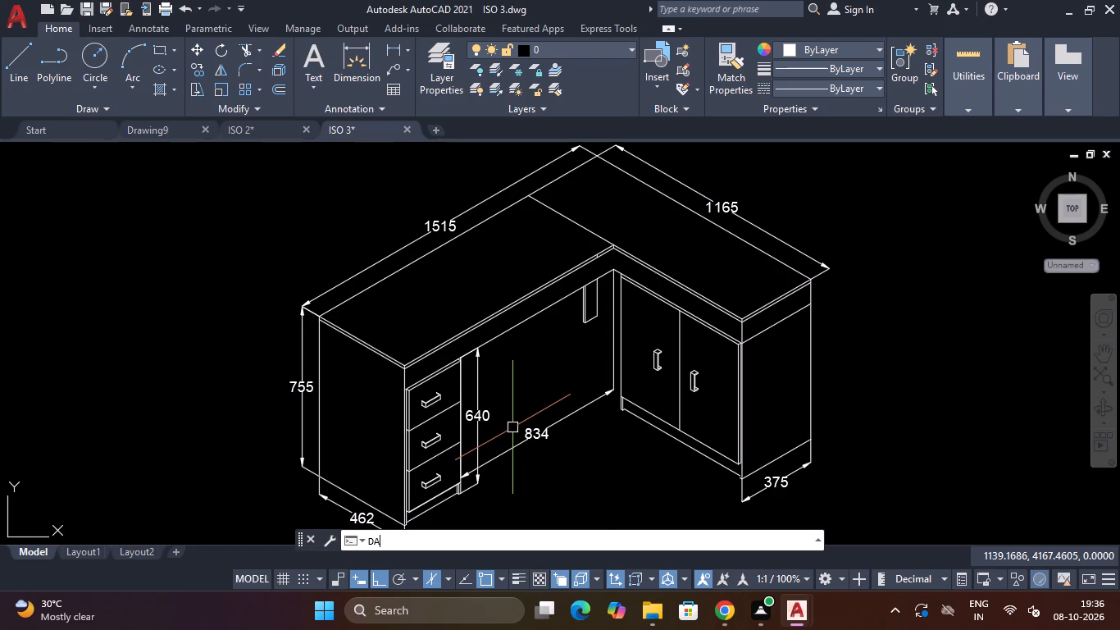
key("l")
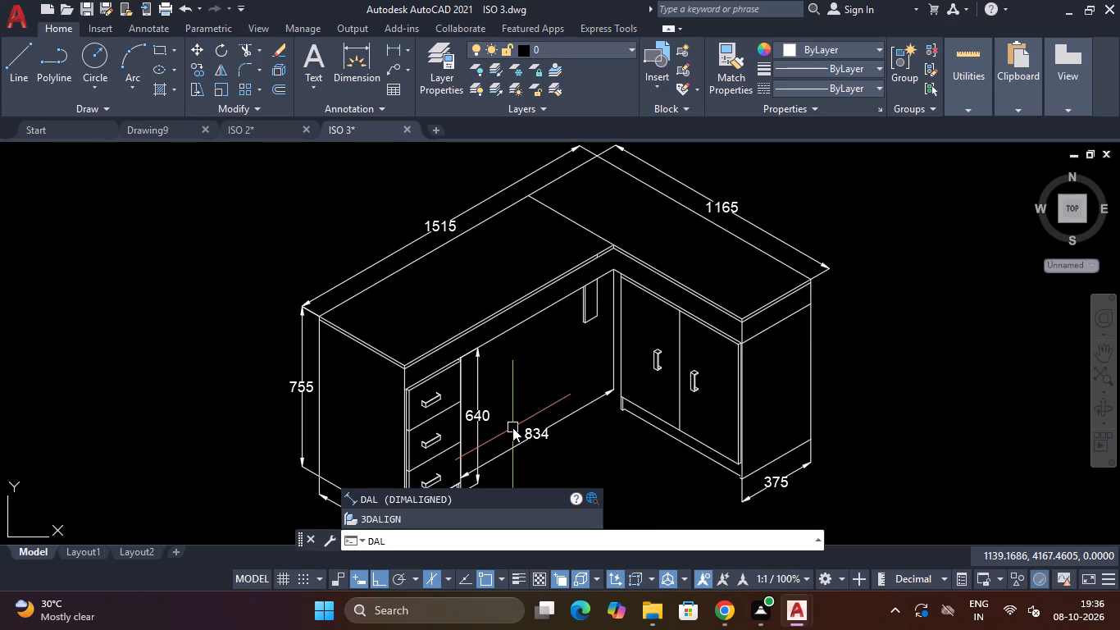
key("Return")
scroll(594, 313, "up", 3)
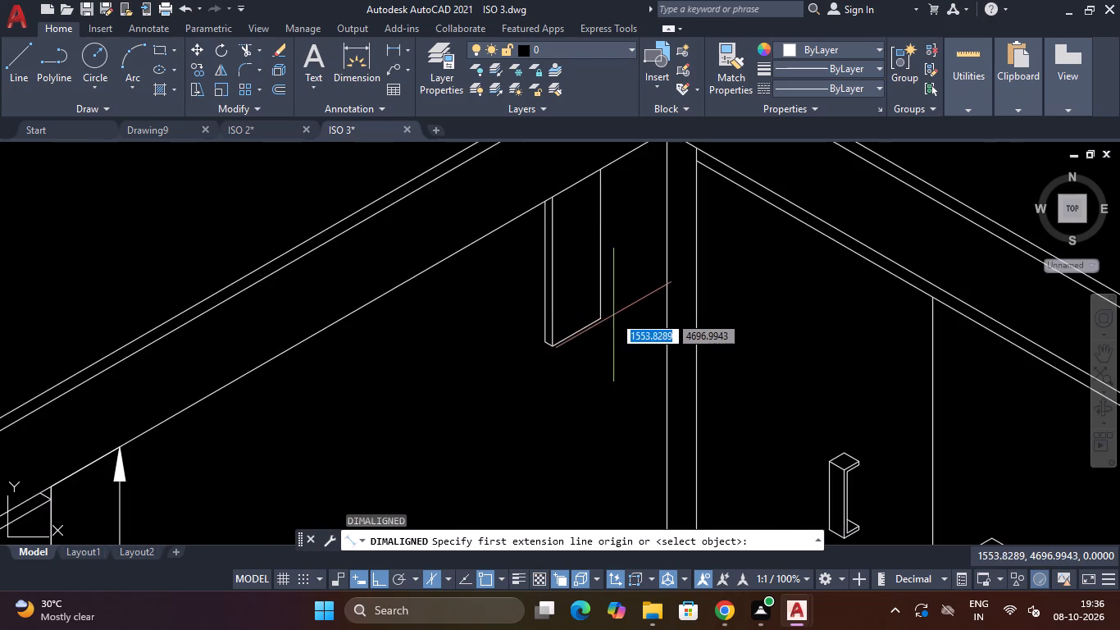
left_click(604, 319)
left_click(553, 343)
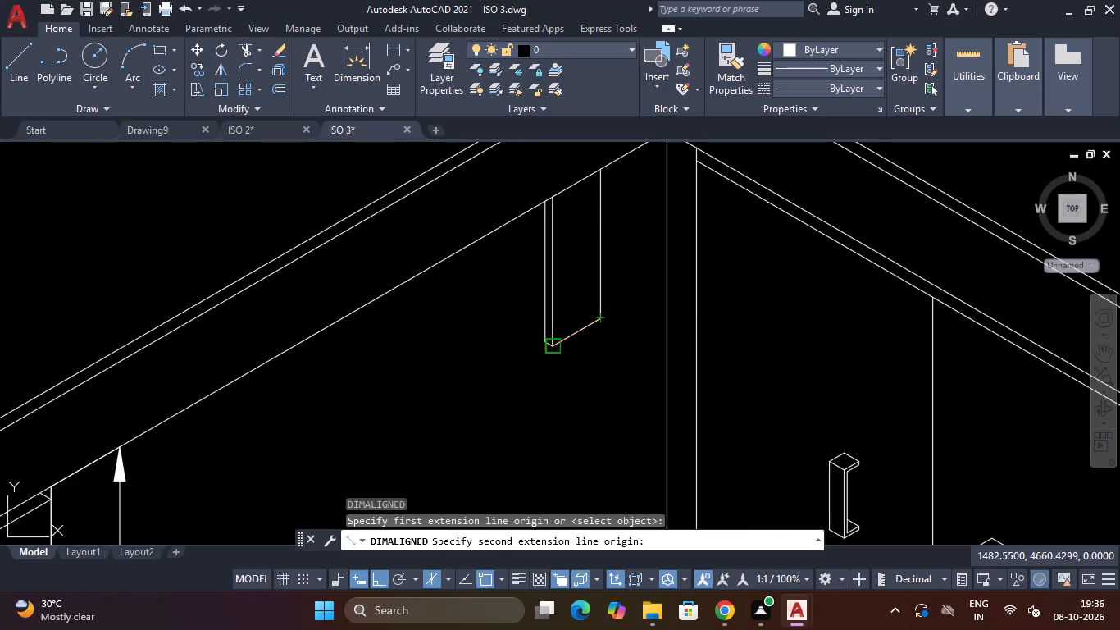
left_click(546, 380)
Match the hanging panel's new width dimension to the properties of the drawer unit's height dimension.
scroll(595, 351, "up", 2)
scroll(595, 351, "down", 3)
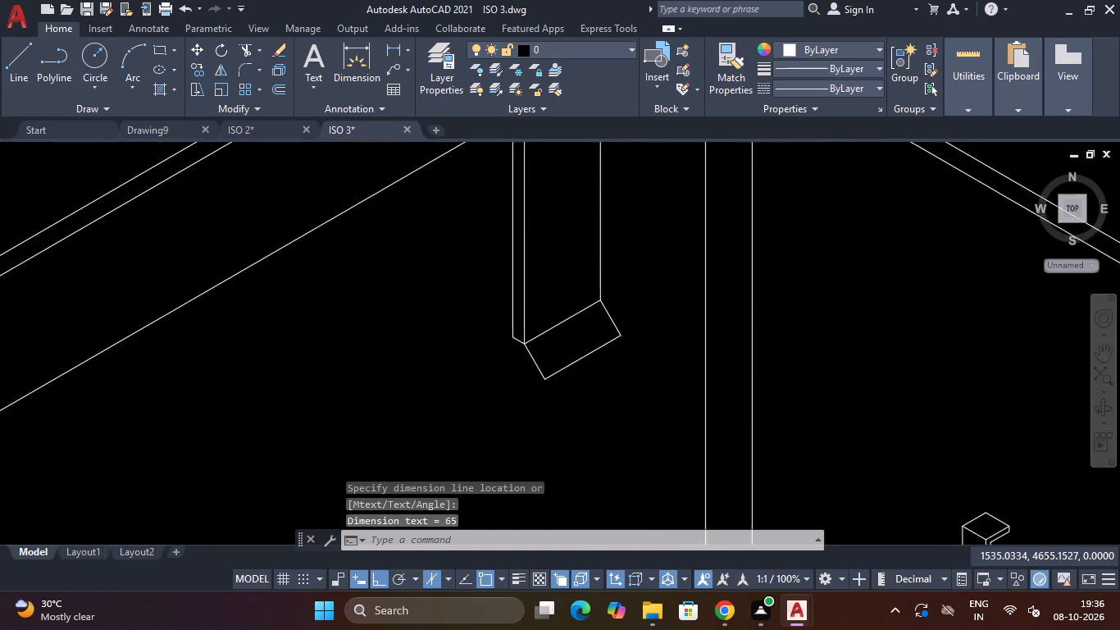
type("MA")
key("space")
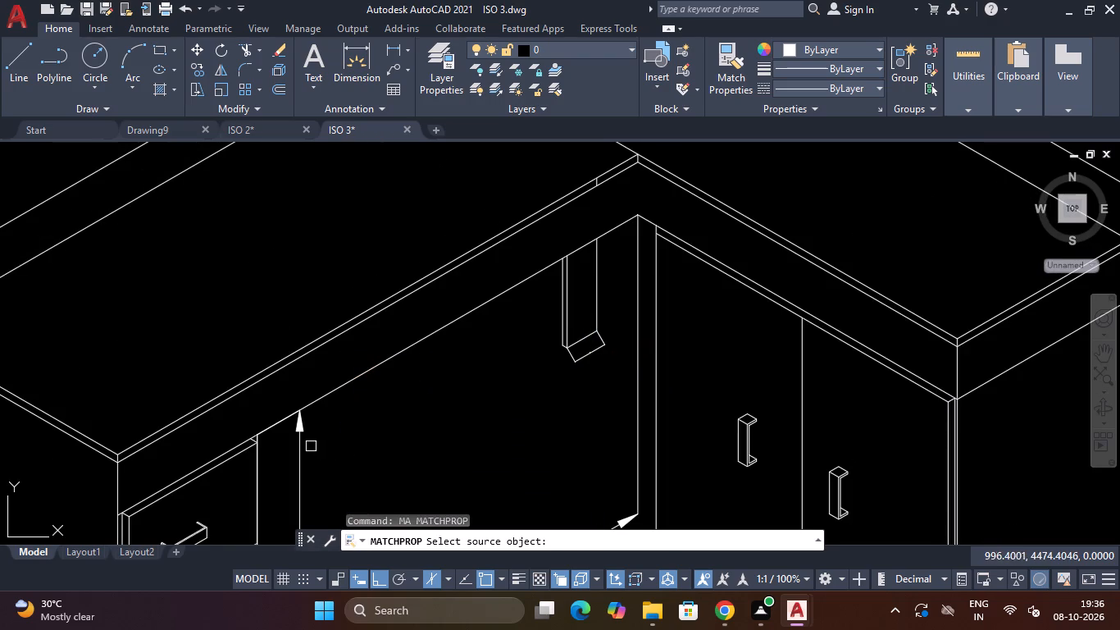
left_click(302, 450)
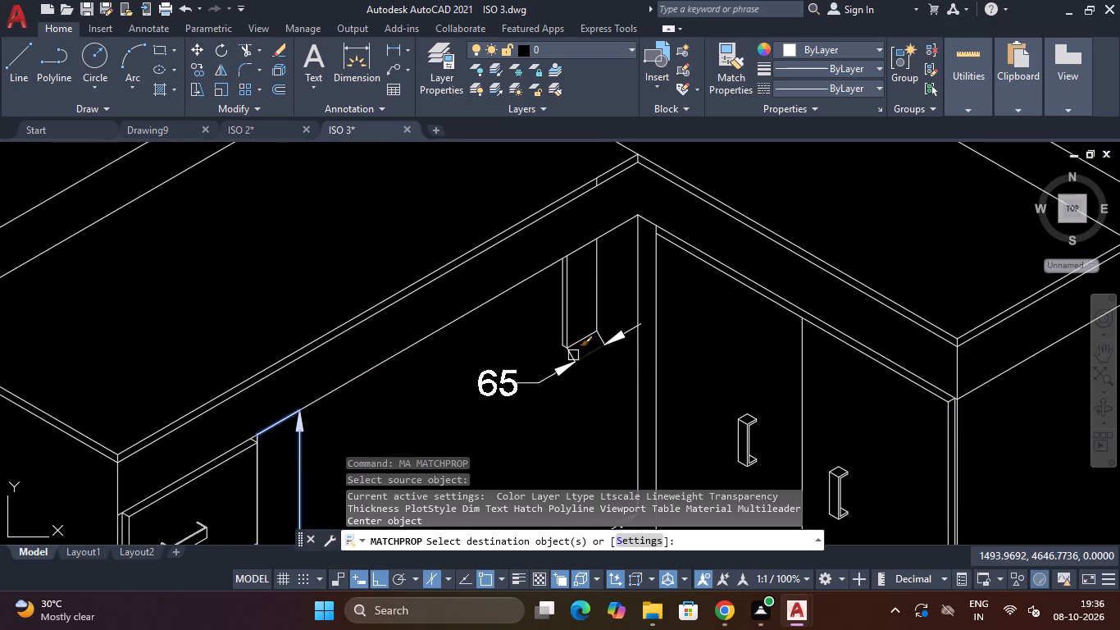
left_click(575, 355)
scroll(576, 367, "down", 3)
key("Escape")
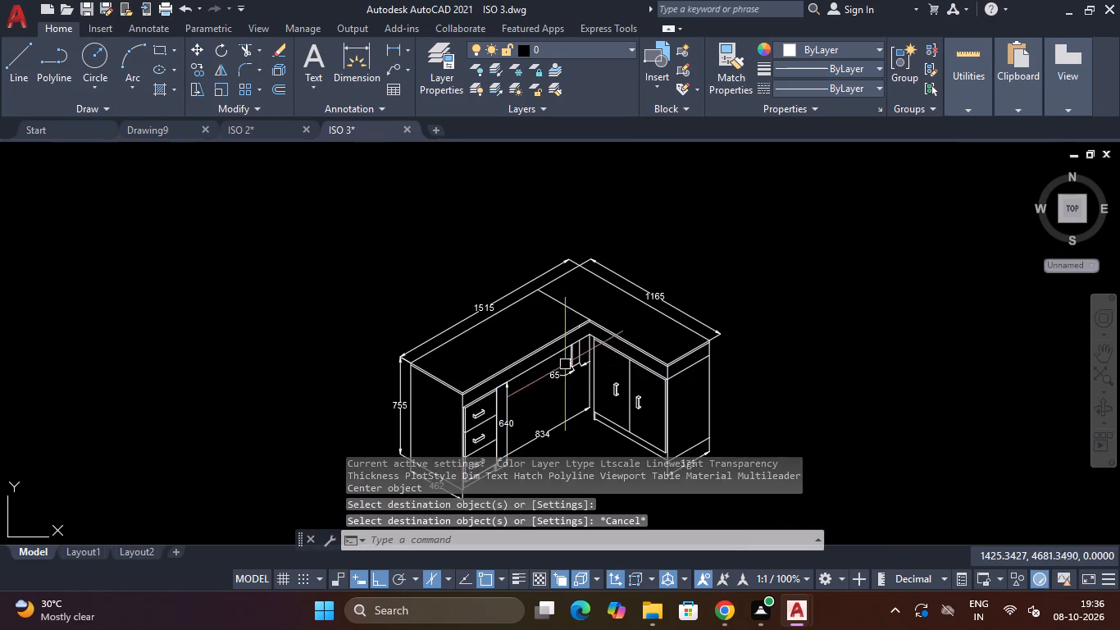
scroll(565, 363, "up", 3)
scroll(562, 385, "down", 3)
scroll(562, 385, "up", 2)
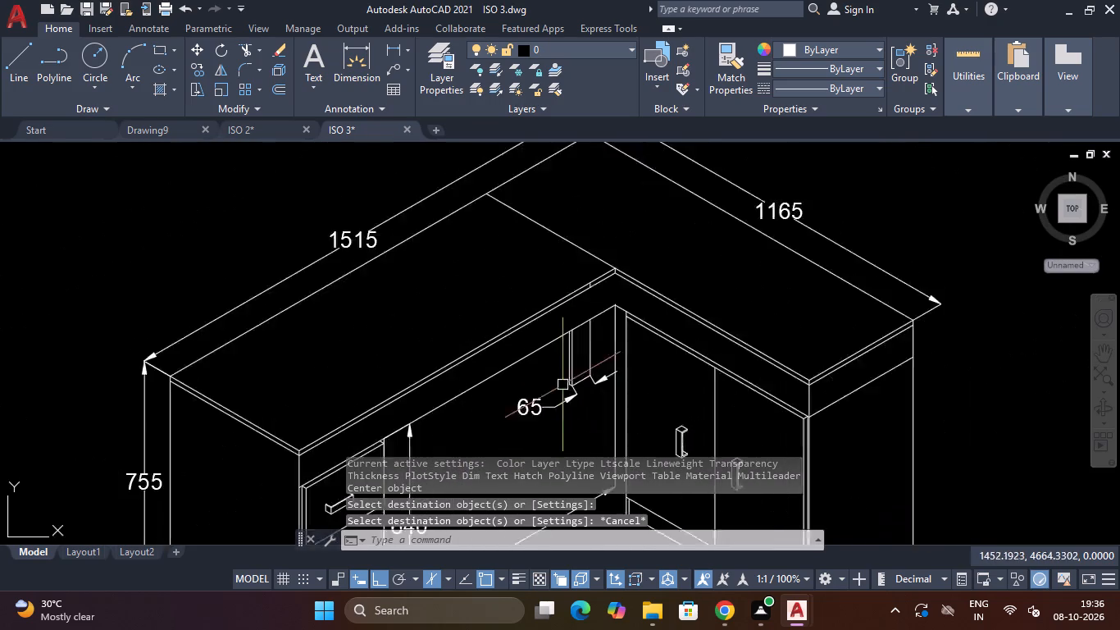
scroll(562, 385, "up", 2)
key("space")
key("Escape")
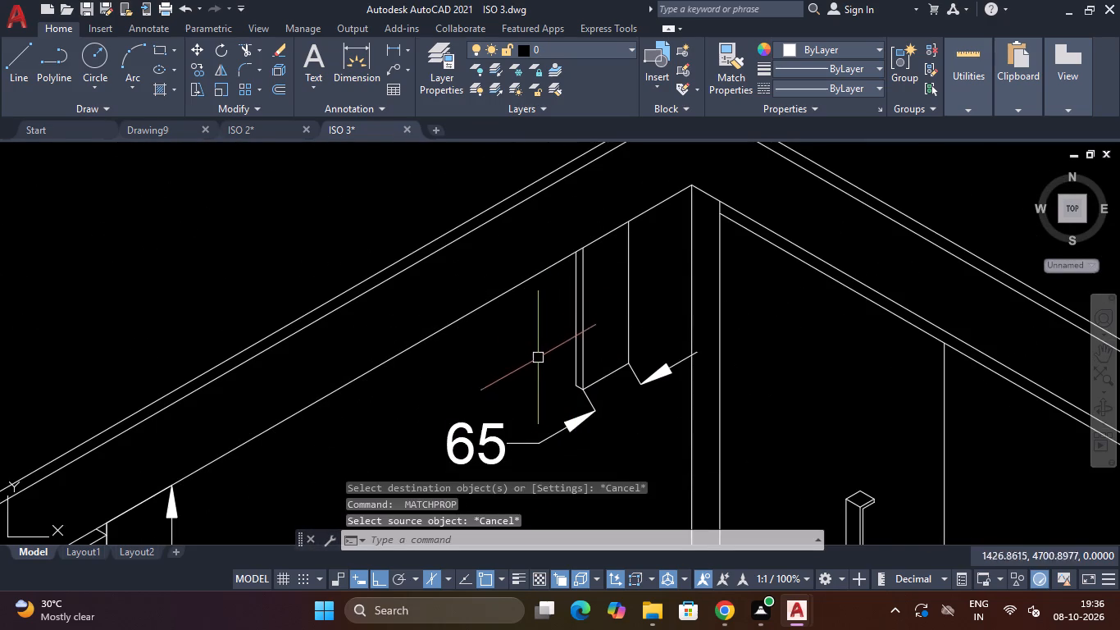
Add an aligned dimension to the hanging panel's front vertical edge, placing its line about 61 units left of the edge.
type("DA")
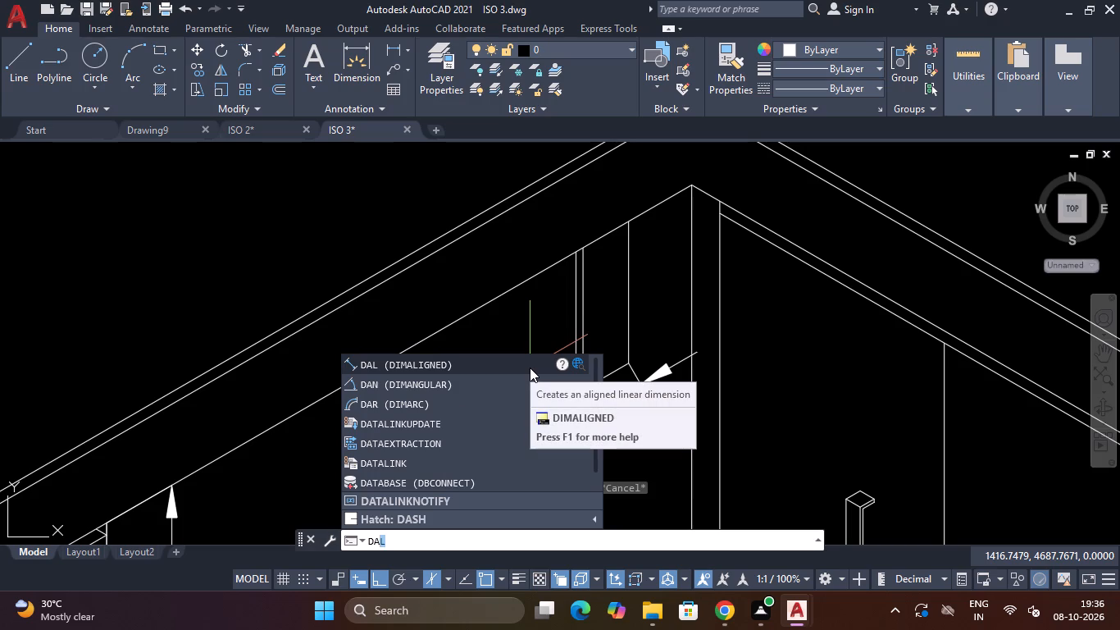
key("l")
key("Return")
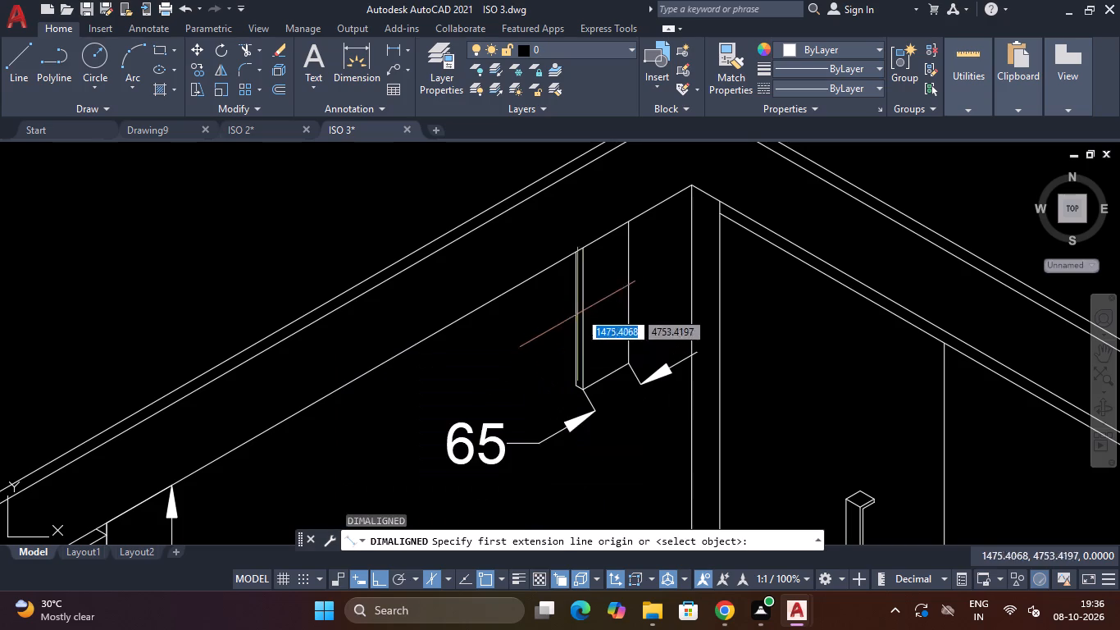
left_click(584, 252)
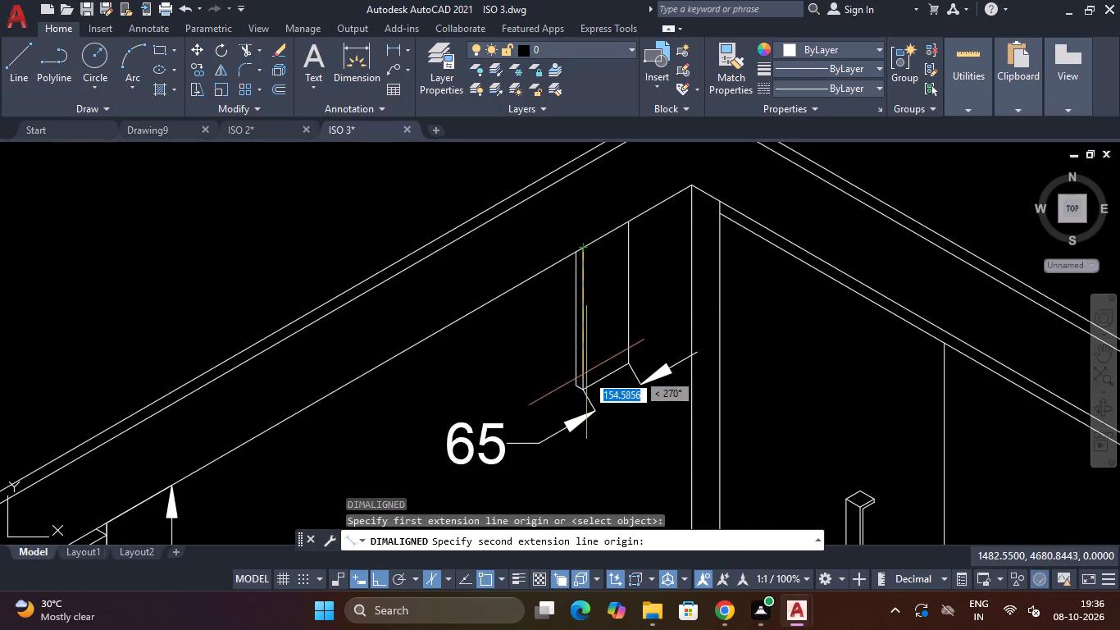
scroll(585, 390, "up", 3)
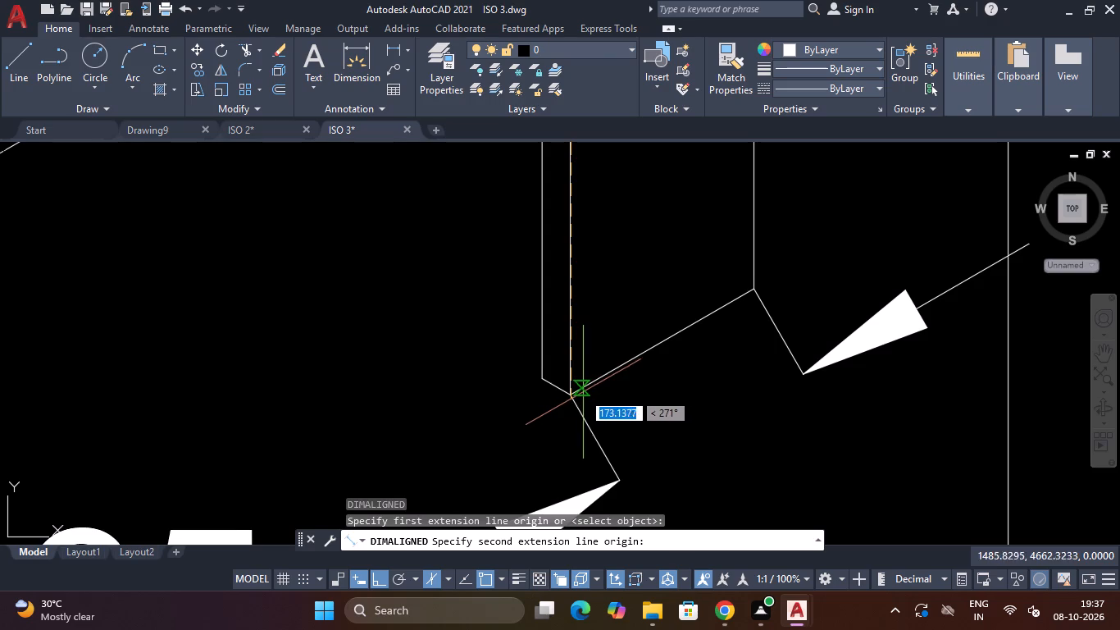
left_click(571, 398)
scroll(571, 398, "down", 3)
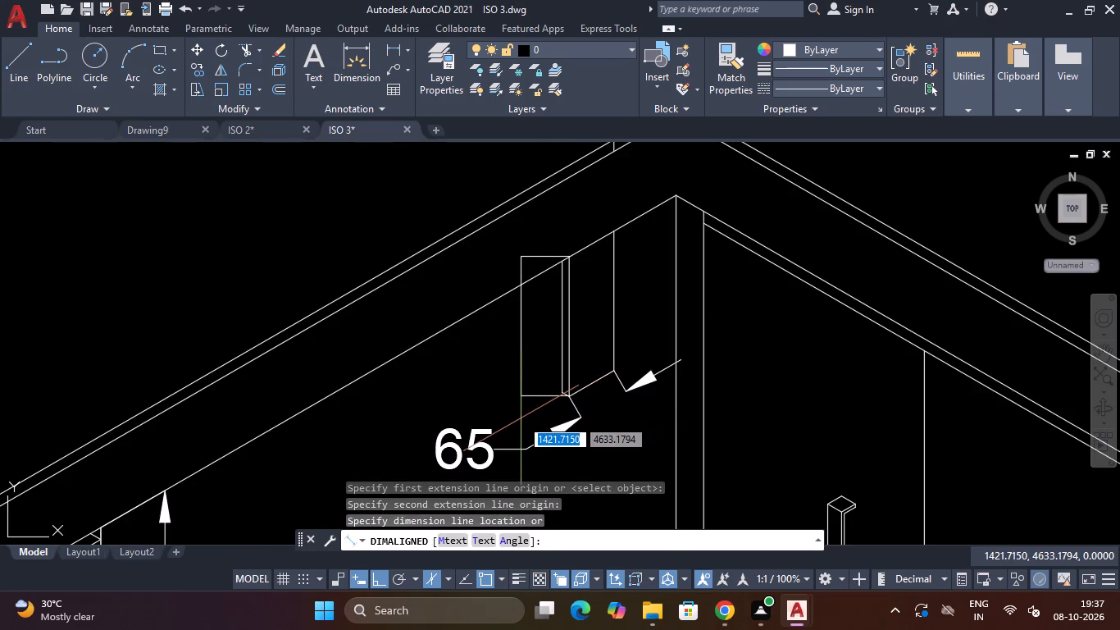
left_click(521, 418)
key("Escape")
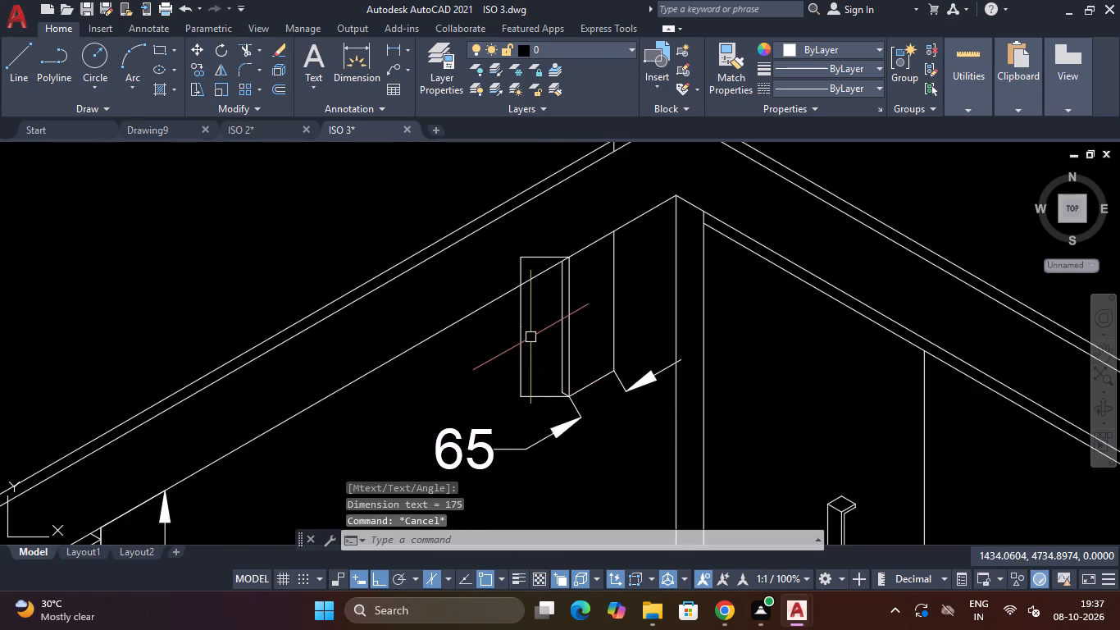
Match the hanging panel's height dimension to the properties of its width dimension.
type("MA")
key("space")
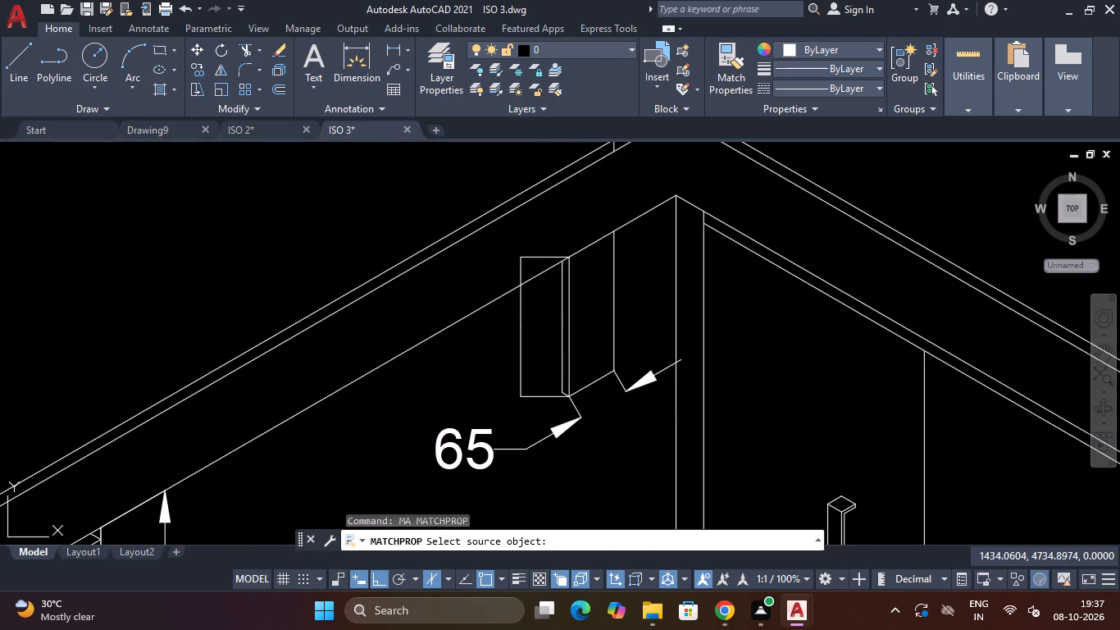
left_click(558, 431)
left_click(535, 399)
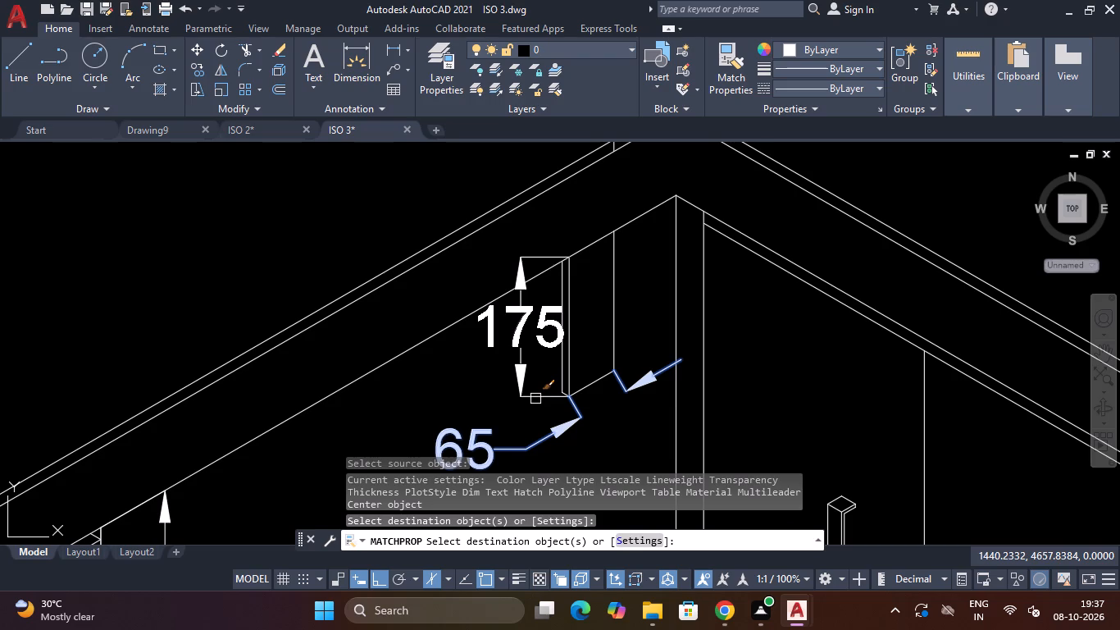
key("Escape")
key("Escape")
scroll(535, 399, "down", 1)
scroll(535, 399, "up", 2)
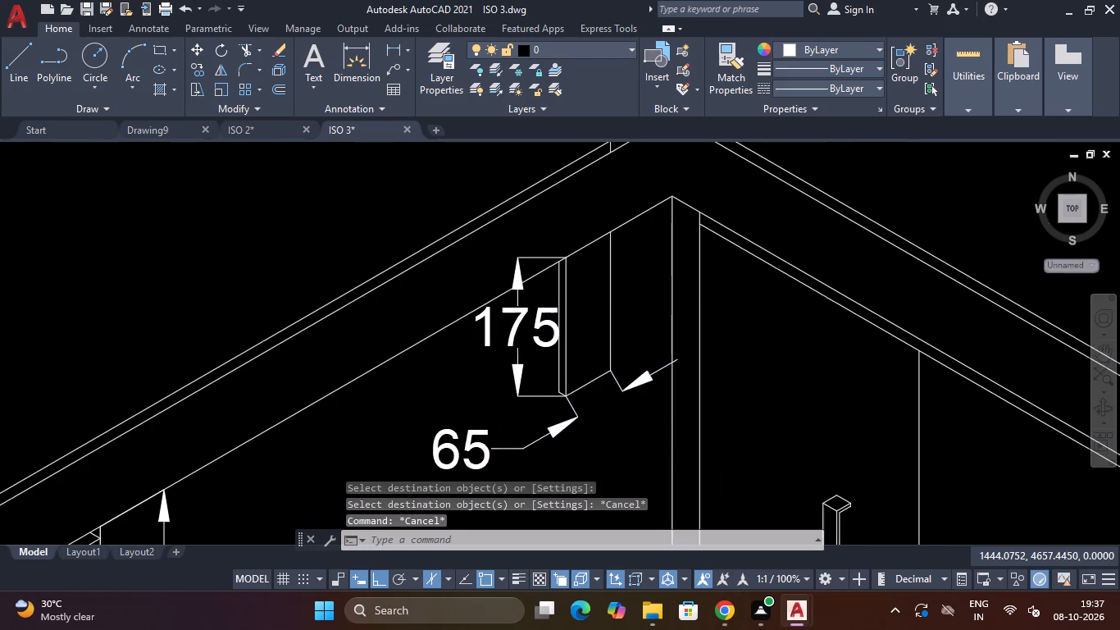
Delete the height and width dimensions of the small hanging panel under the worktop.
left_click(535, 341)
left_click(499, 367)
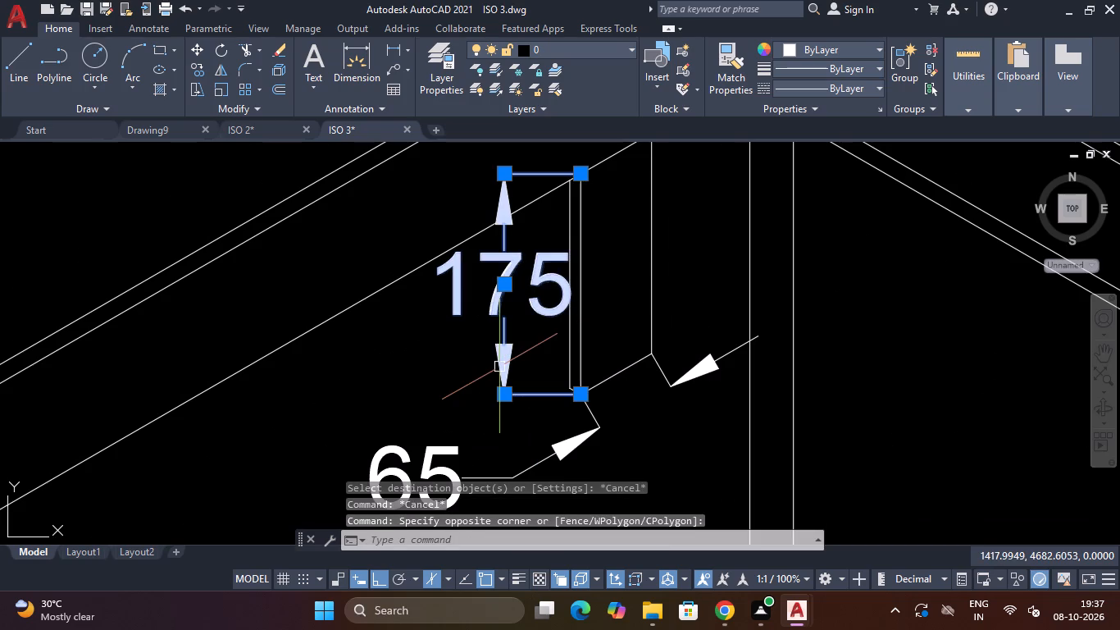
key("Delete")
left_click(499, 367)
left_click(417, 477)
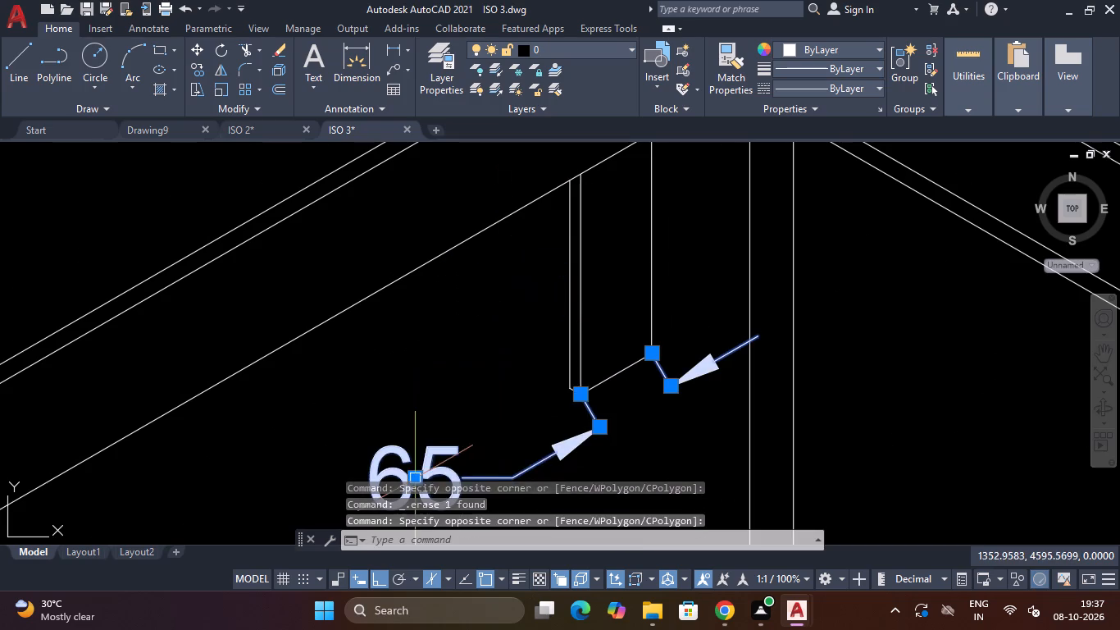
key("Delete")
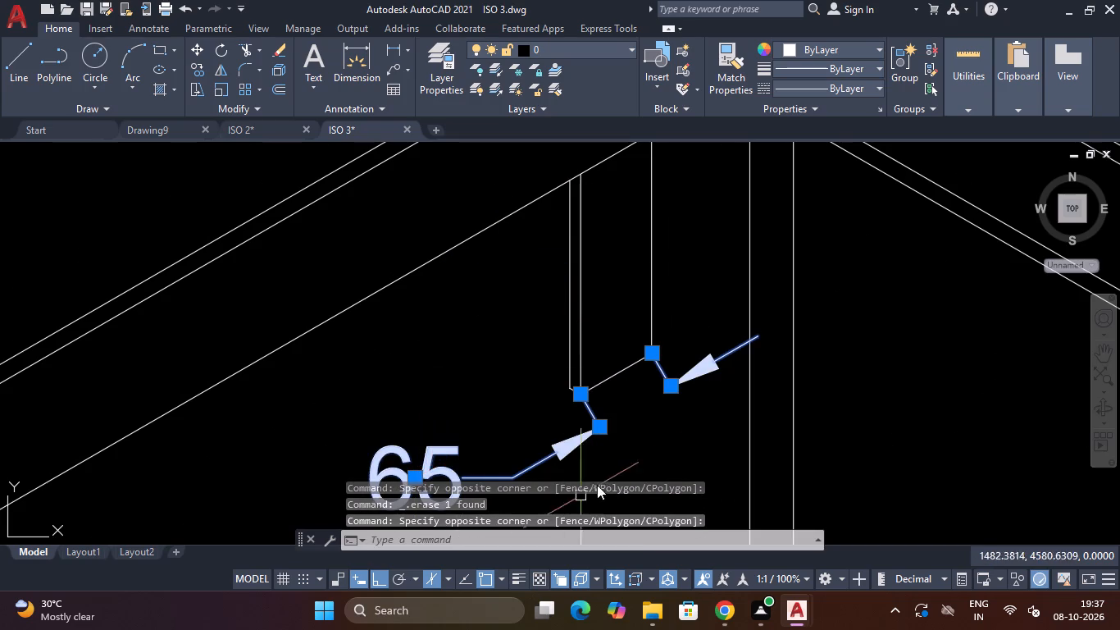
key("Delete")
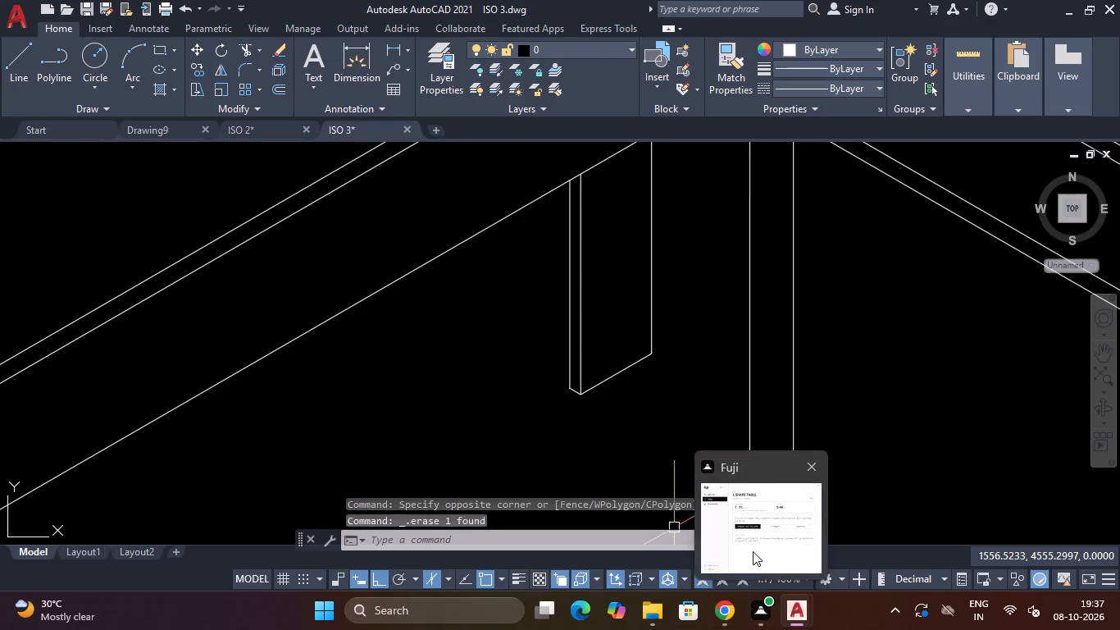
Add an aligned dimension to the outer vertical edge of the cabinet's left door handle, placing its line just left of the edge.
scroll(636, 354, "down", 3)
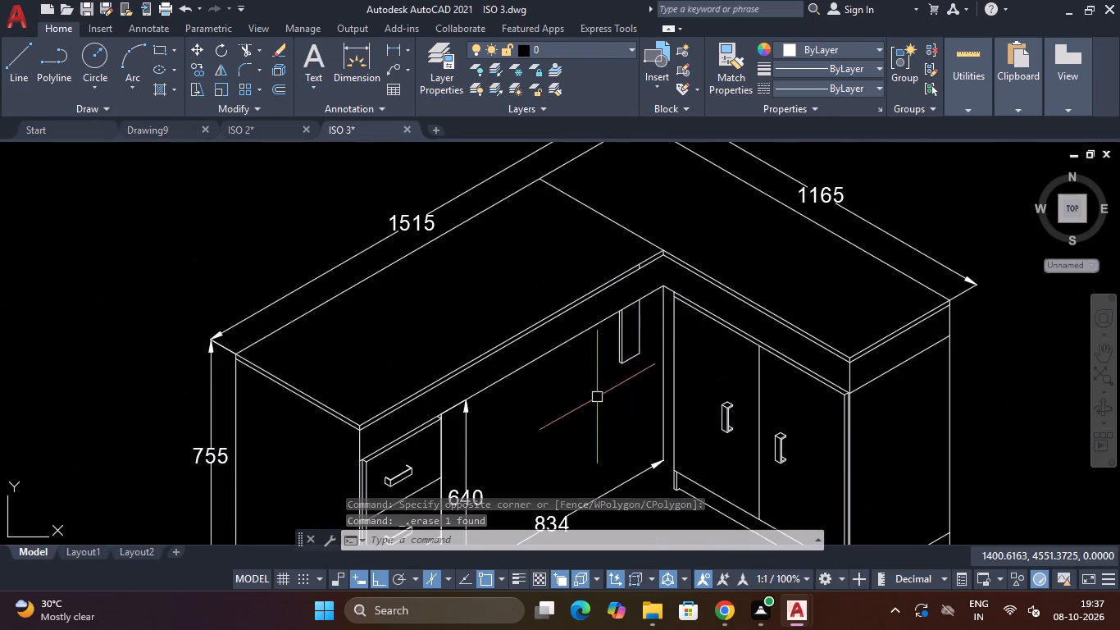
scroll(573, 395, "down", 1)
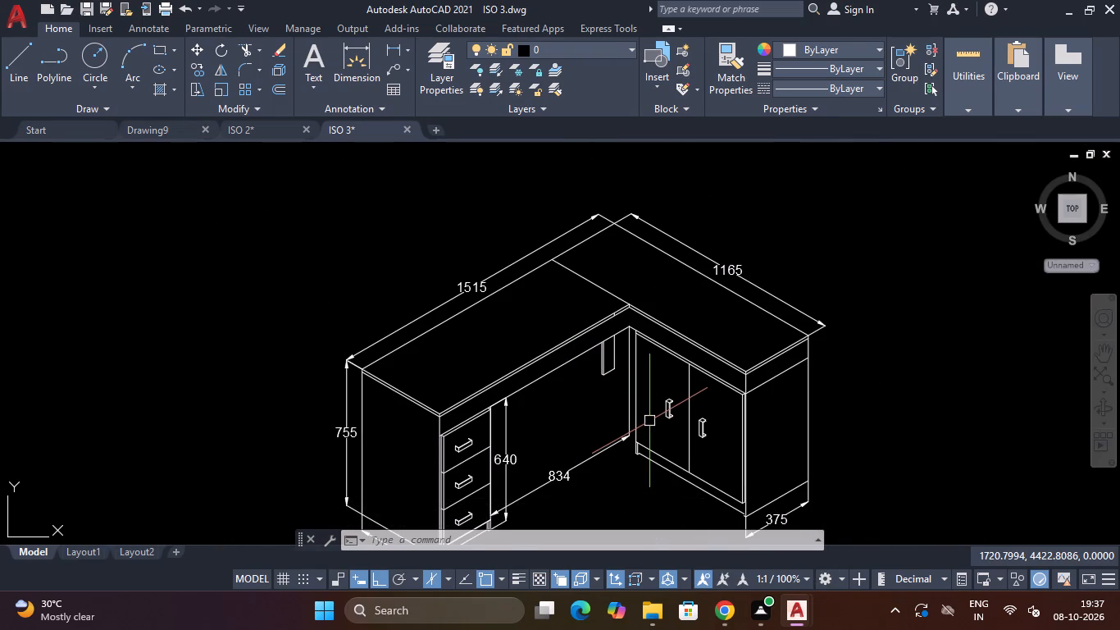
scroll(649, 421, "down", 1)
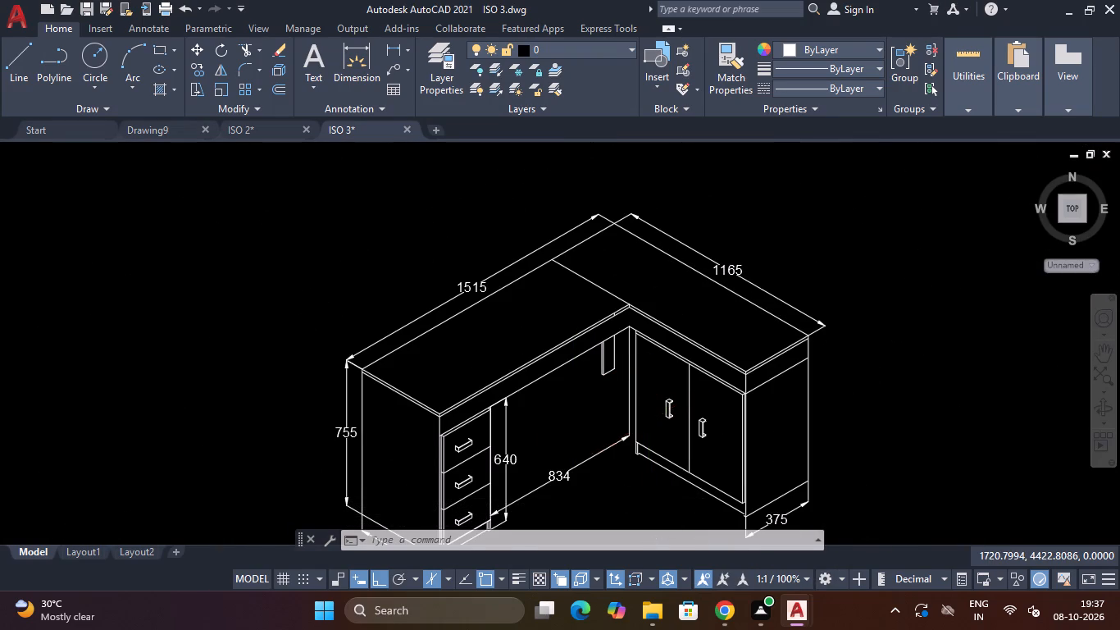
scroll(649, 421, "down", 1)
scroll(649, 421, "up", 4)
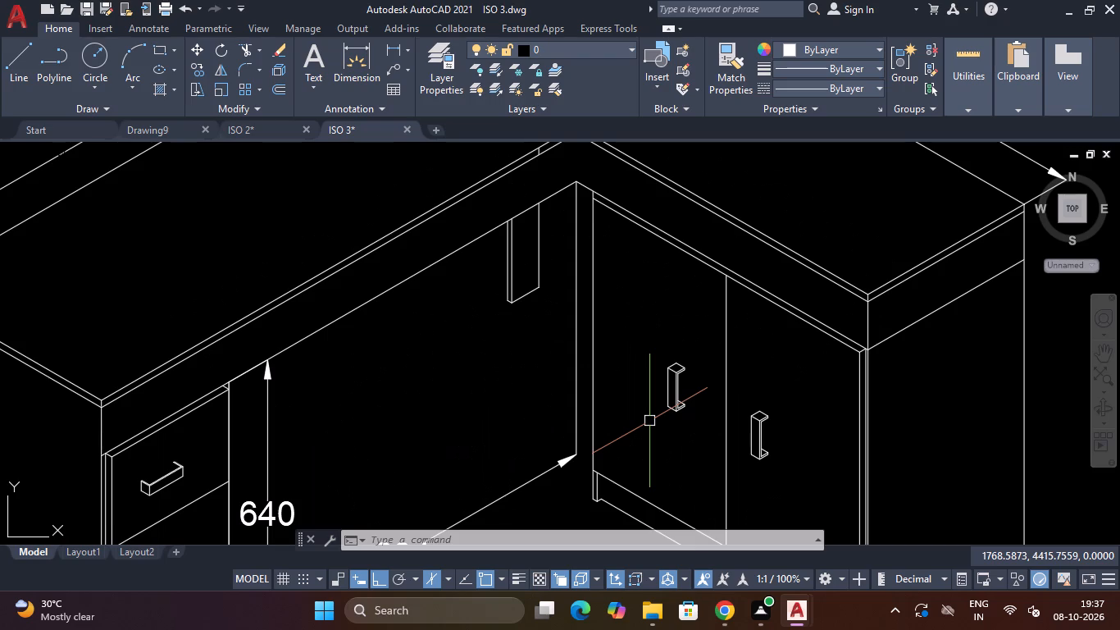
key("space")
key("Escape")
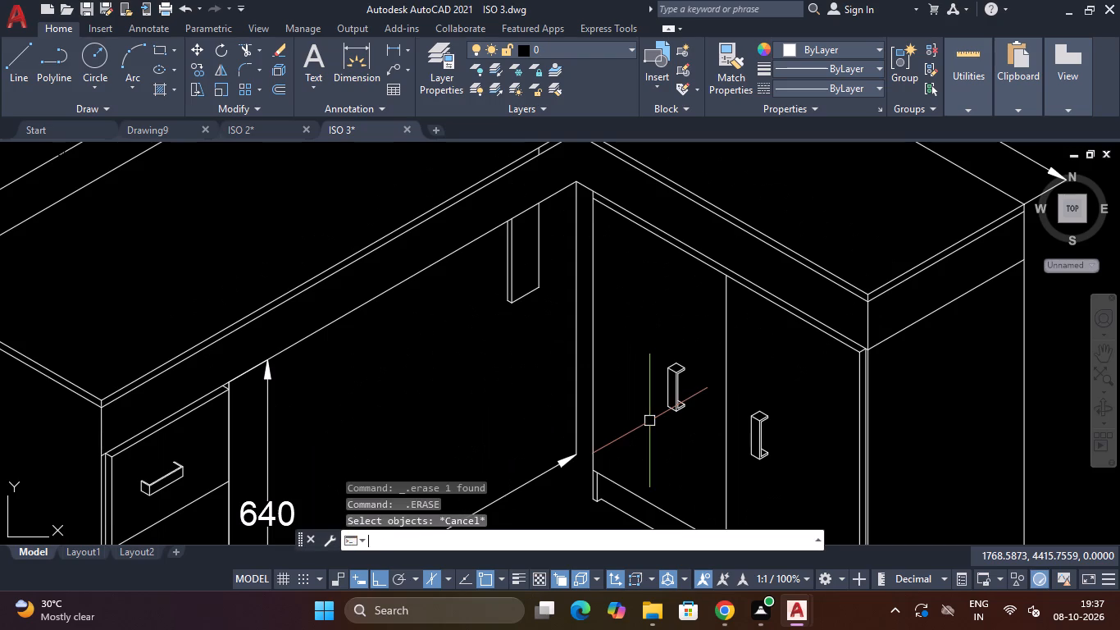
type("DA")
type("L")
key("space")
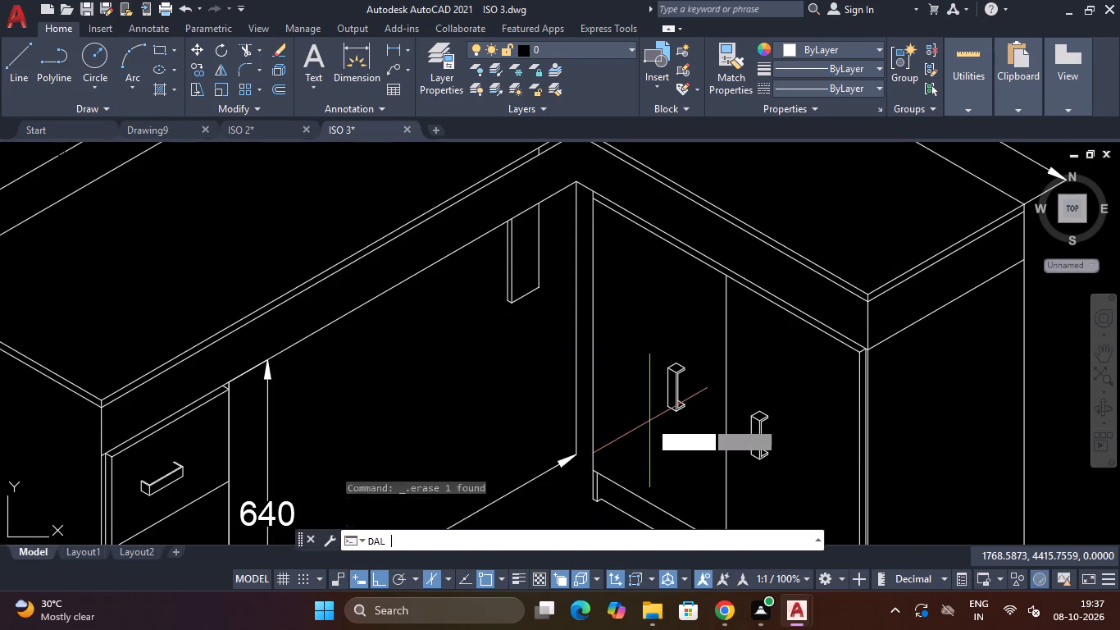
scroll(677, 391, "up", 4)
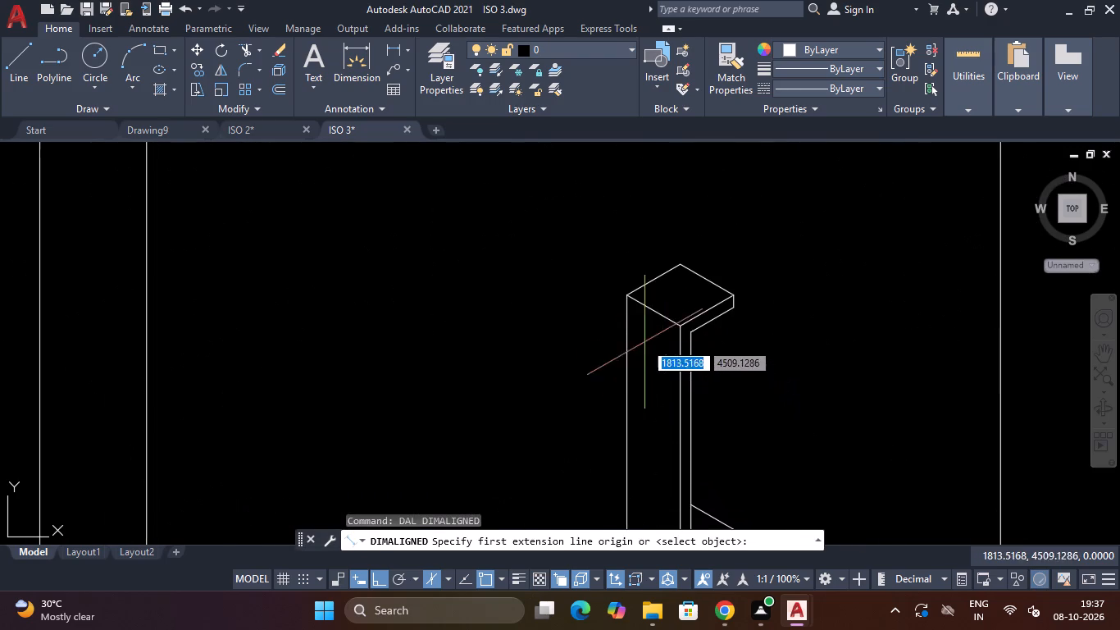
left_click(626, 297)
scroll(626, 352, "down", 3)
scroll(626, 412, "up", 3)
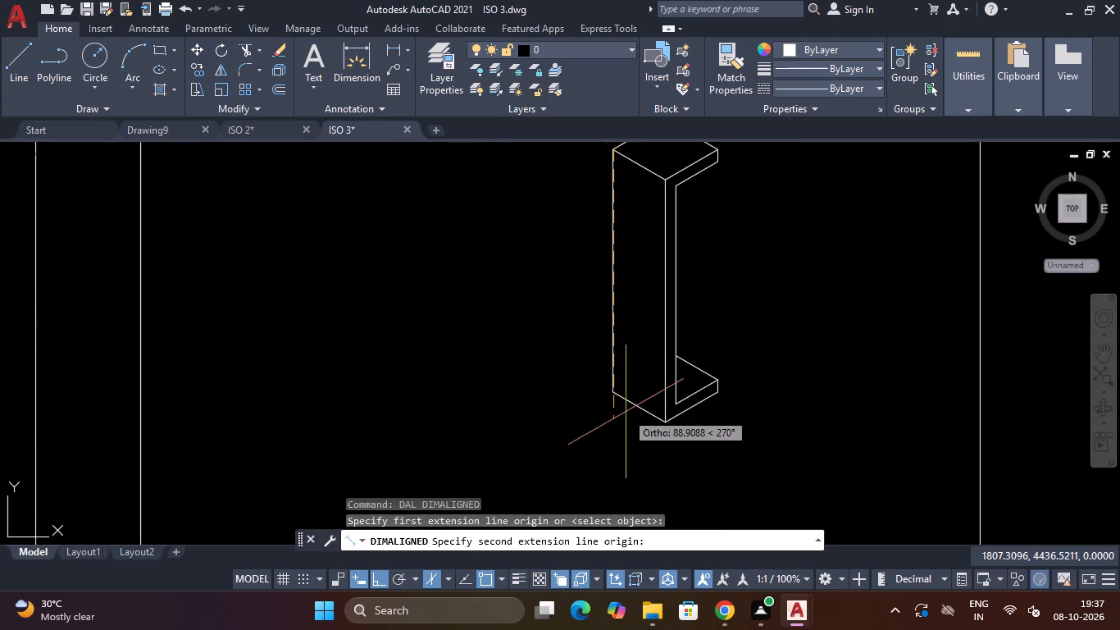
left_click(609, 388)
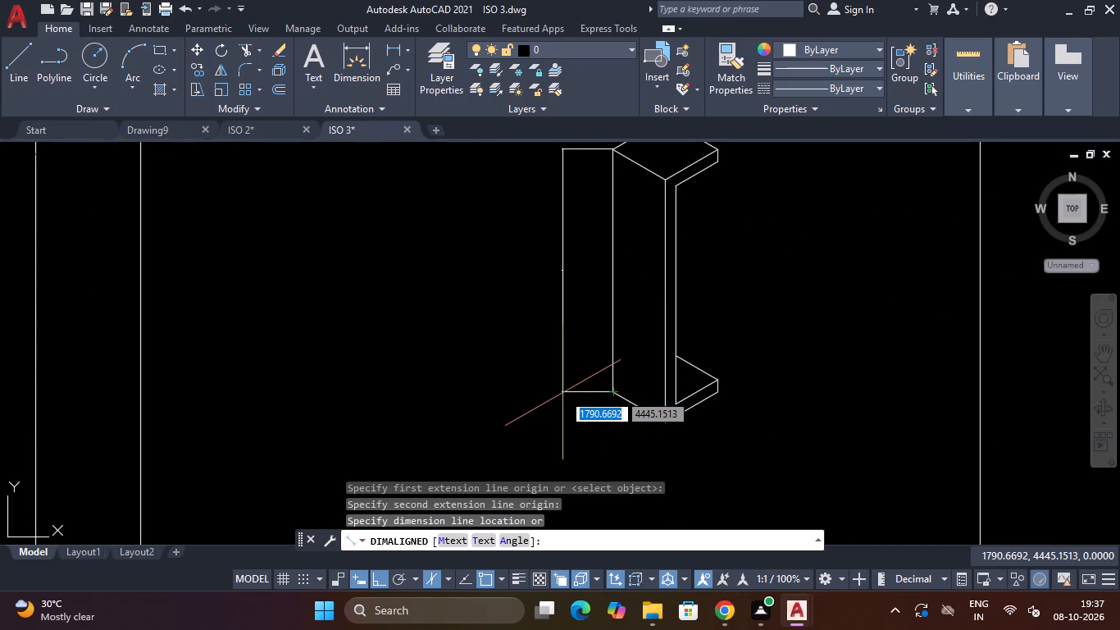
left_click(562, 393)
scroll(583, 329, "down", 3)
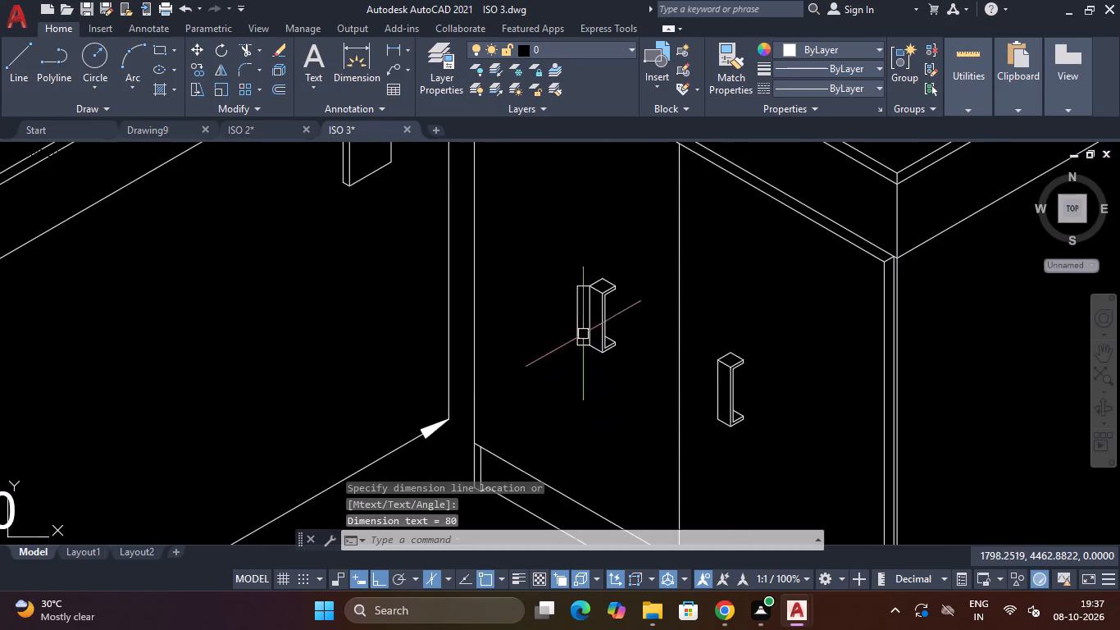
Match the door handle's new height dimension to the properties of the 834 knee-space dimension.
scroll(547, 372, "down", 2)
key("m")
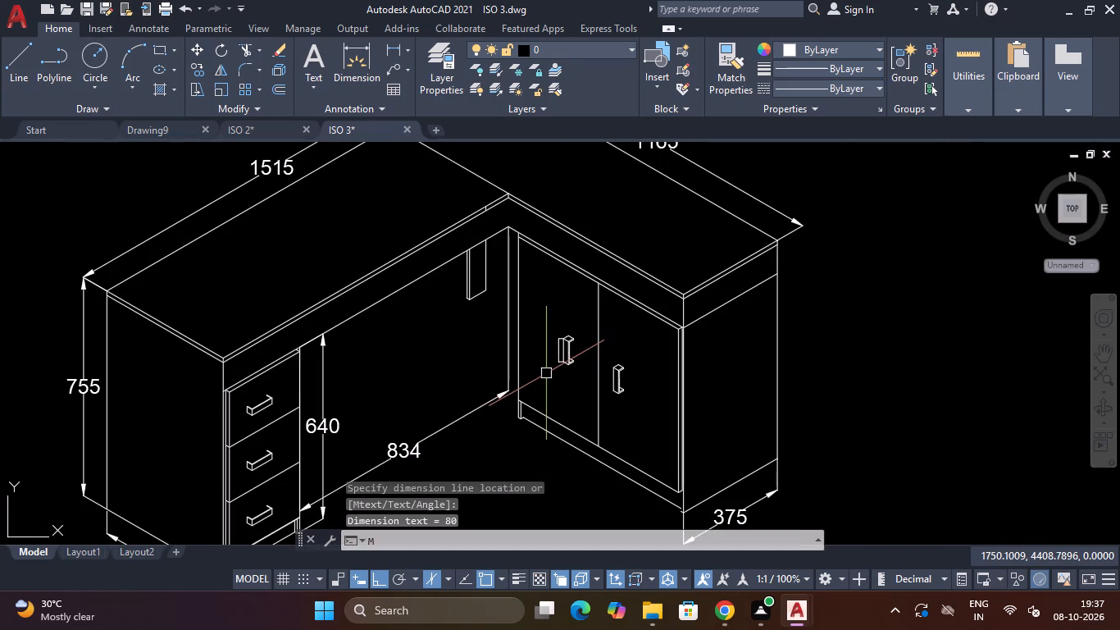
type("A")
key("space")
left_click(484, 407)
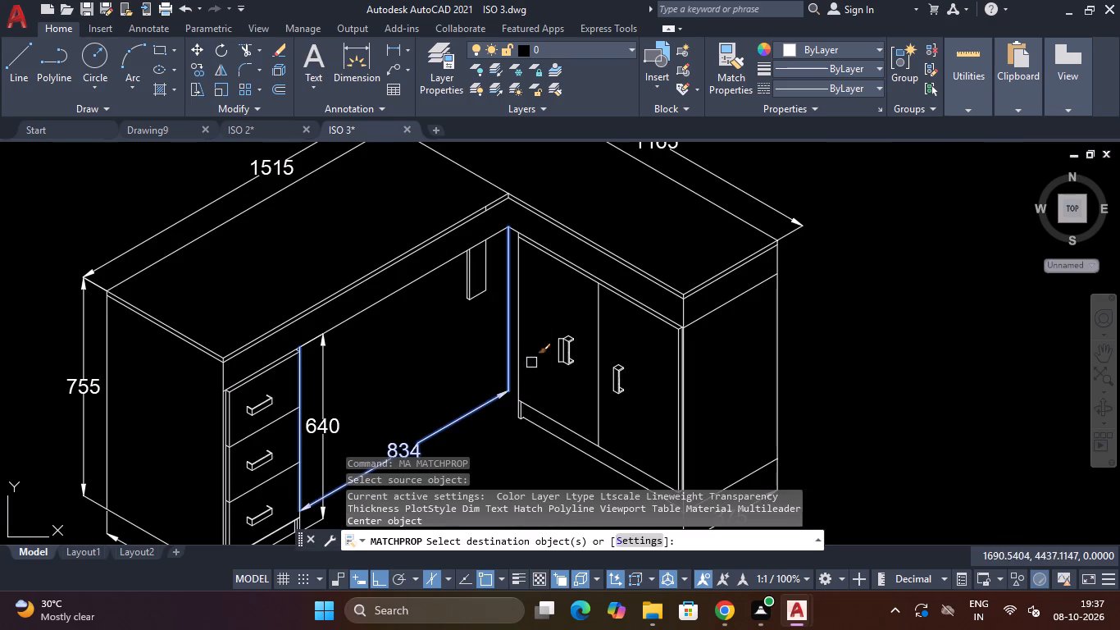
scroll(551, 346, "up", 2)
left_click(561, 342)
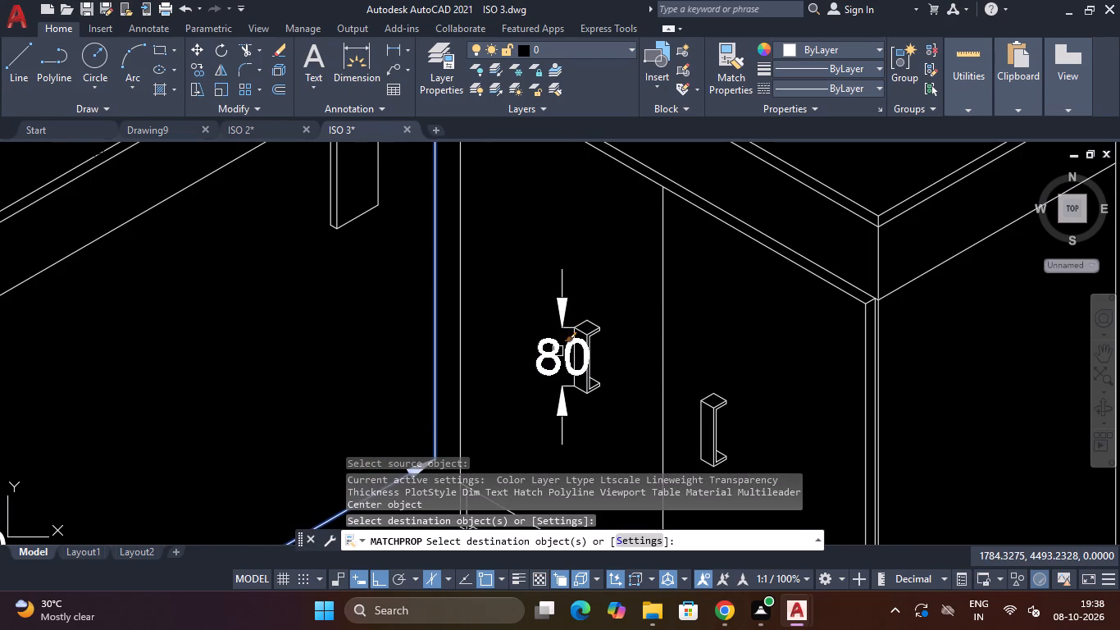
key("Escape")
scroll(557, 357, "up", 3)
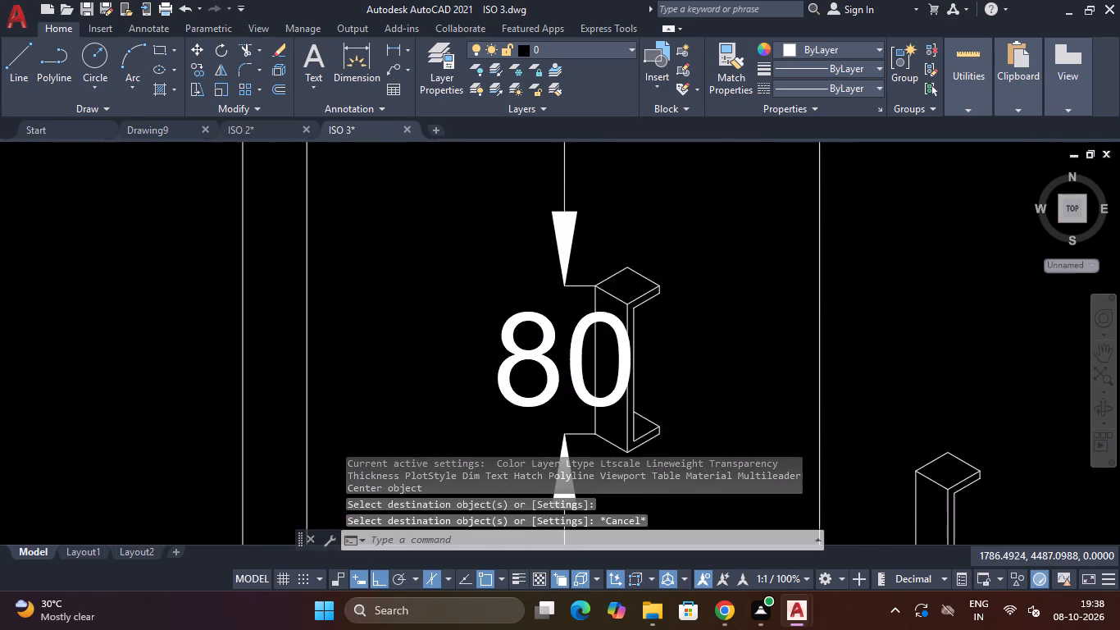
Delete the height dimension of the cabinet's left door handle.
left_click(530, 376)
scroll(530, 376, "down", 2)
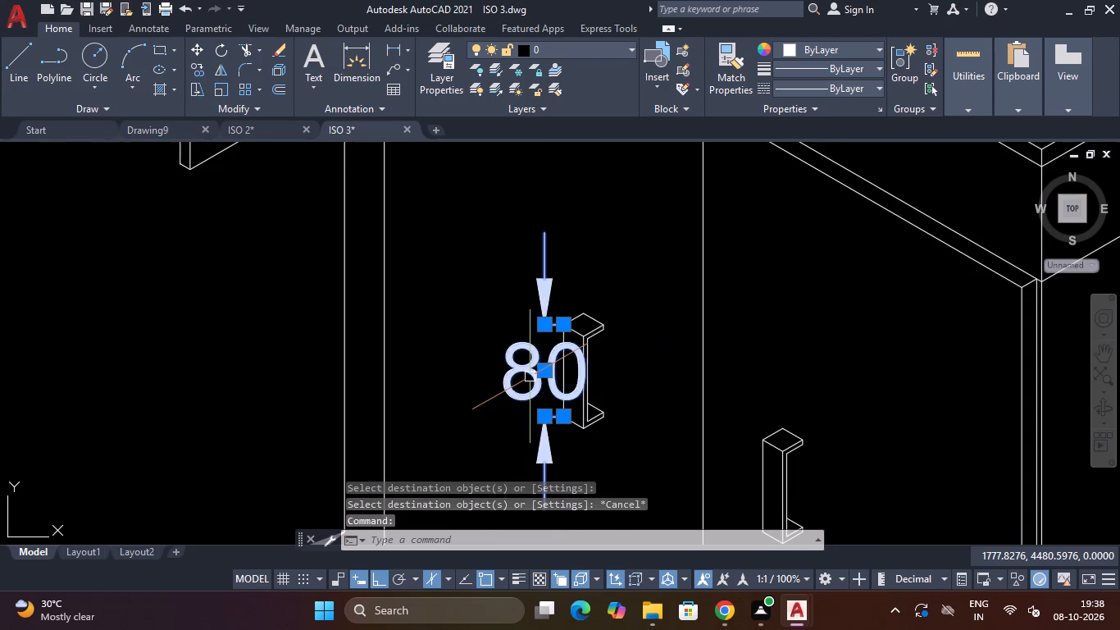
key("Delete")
Examine the whole desk drawing, checking the overall dimensions, drawer unit, hanging panel and cabinet doors.
scroll(566, 349, "down", 3)
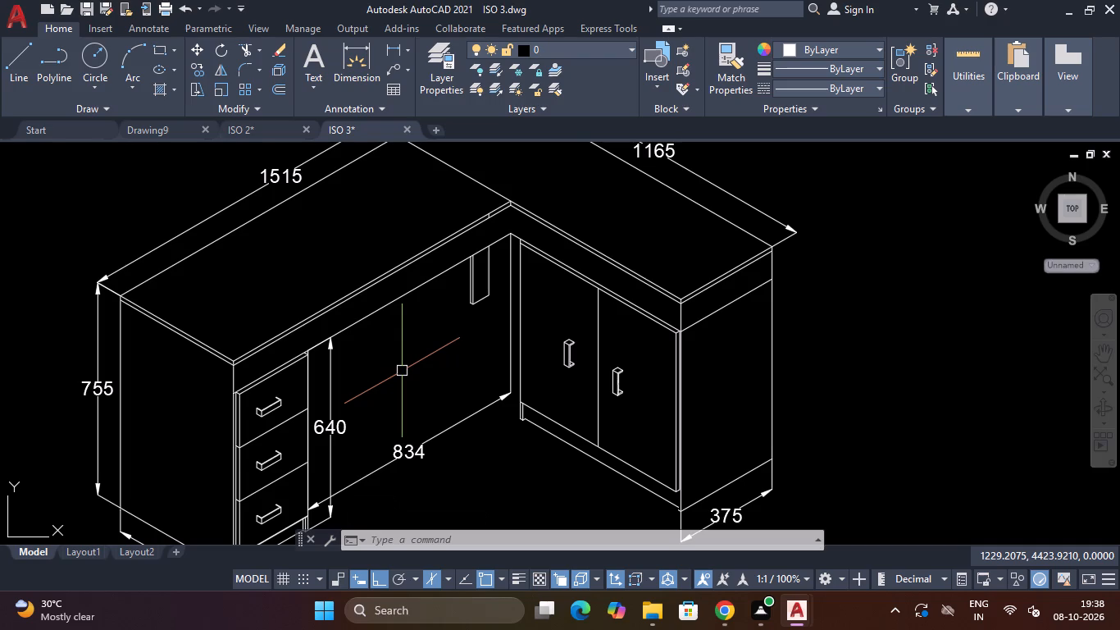
scroll(522, 362, "down", 2)
scroll(544, 415, "up", 2)
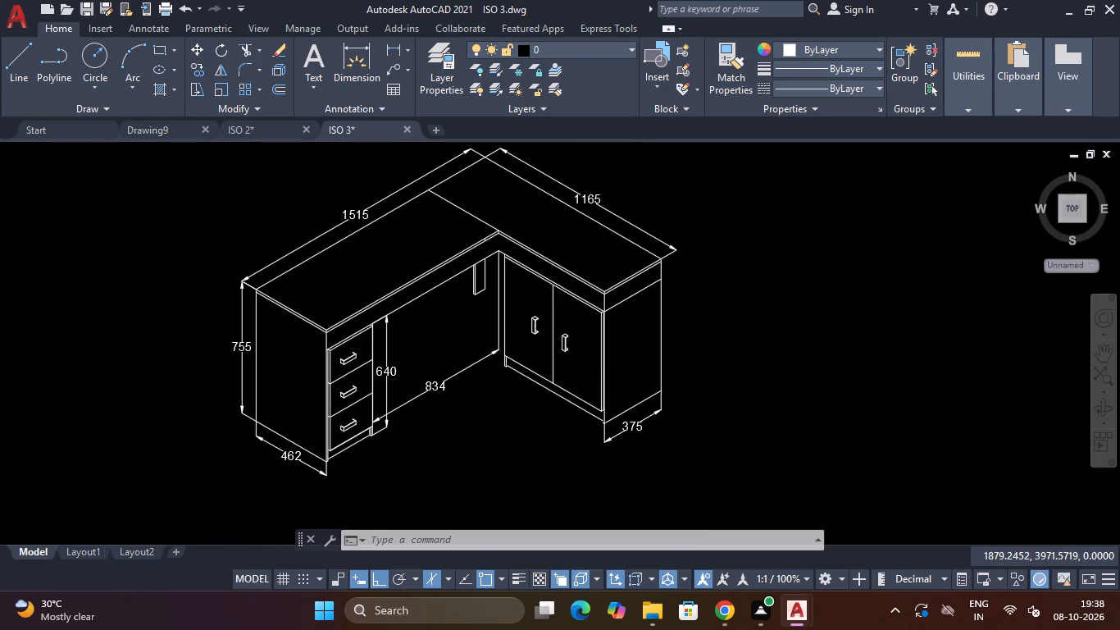
scroll(544, 415, "down", 1)
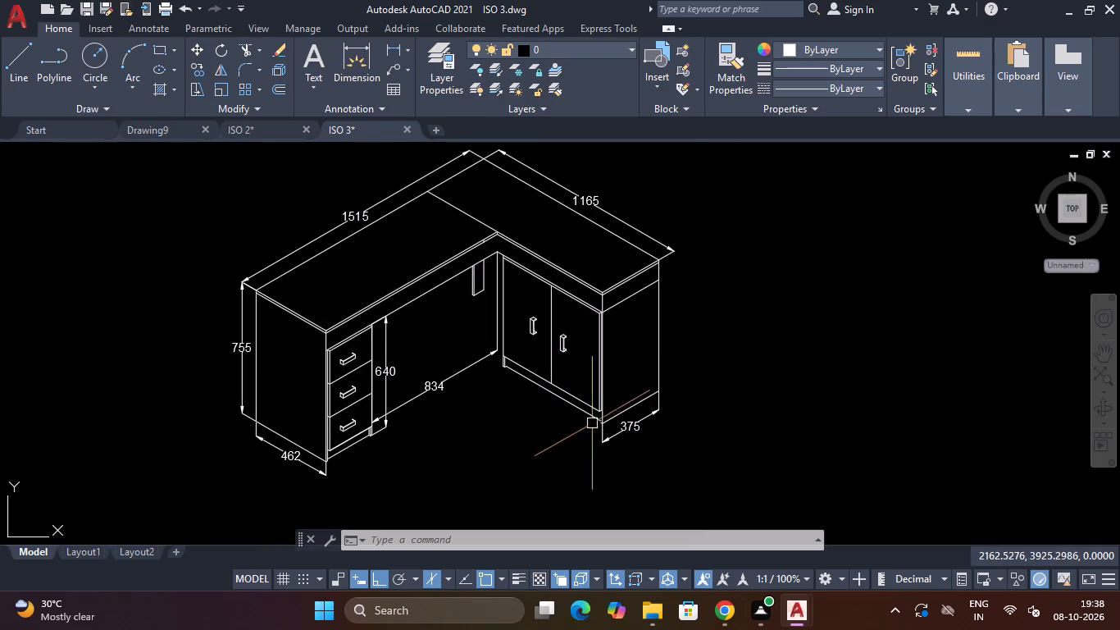
scroll(595, 422, "up", 6)
scroll(595, 422, "down", 5)
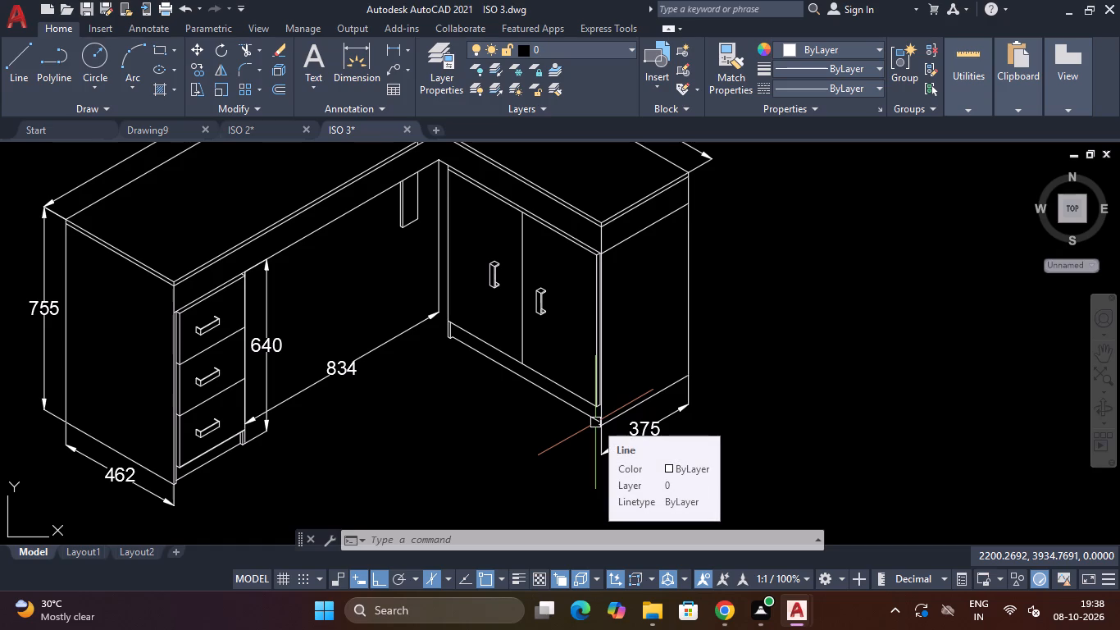
scroll(595, 422, "down", 4)
scroll(532, 413, "up", 3)
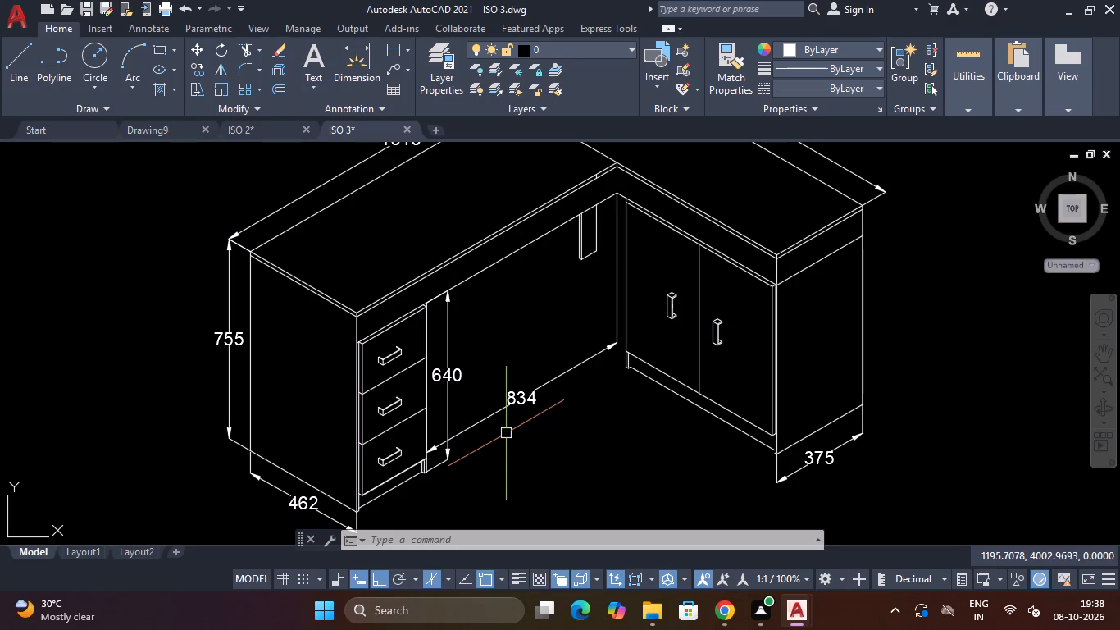
scroll(506, 433, "down", 4)
scroll(506, 433, "up", 3)
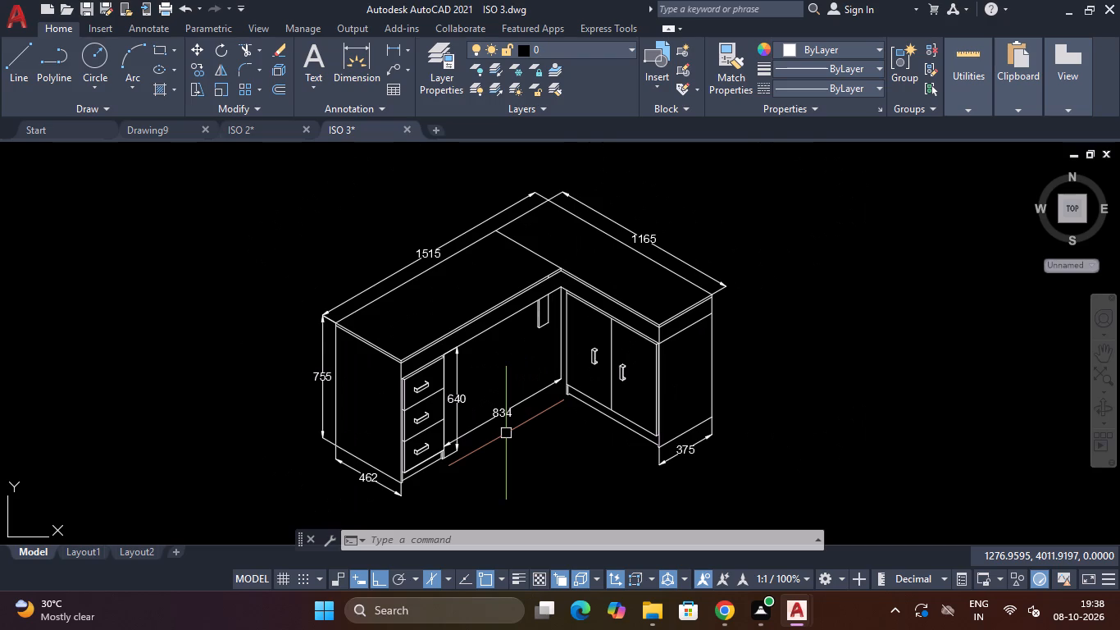
scroll(506, 433, "down", 3)
scroll(505, 434, "up", 3)
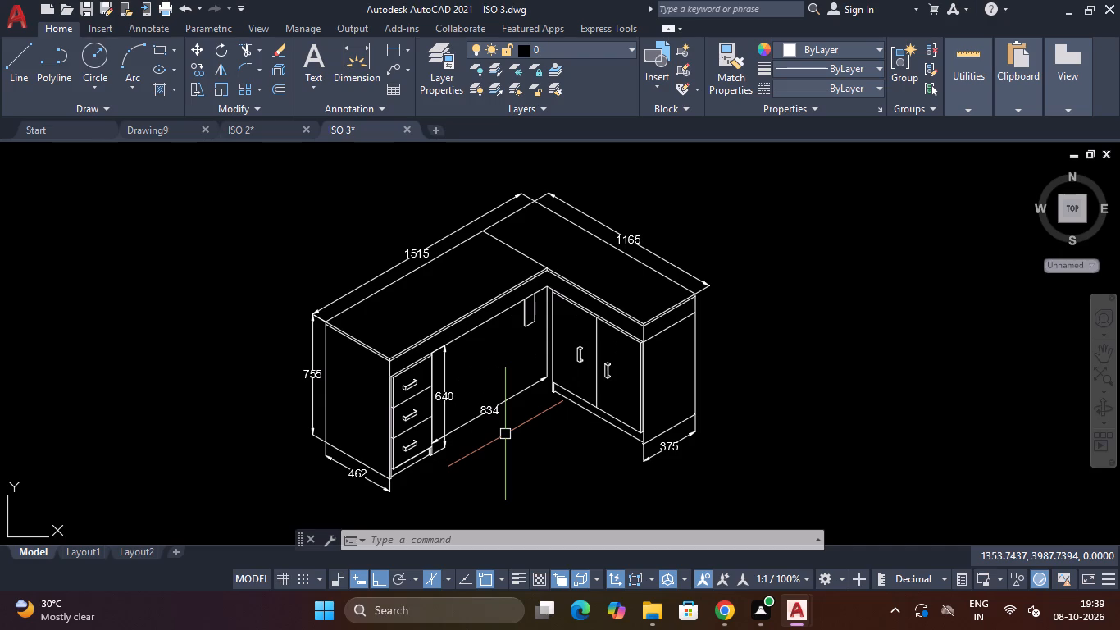
scroll(505, 434, "down", 2)
scroll(505, 434, "up", 3)
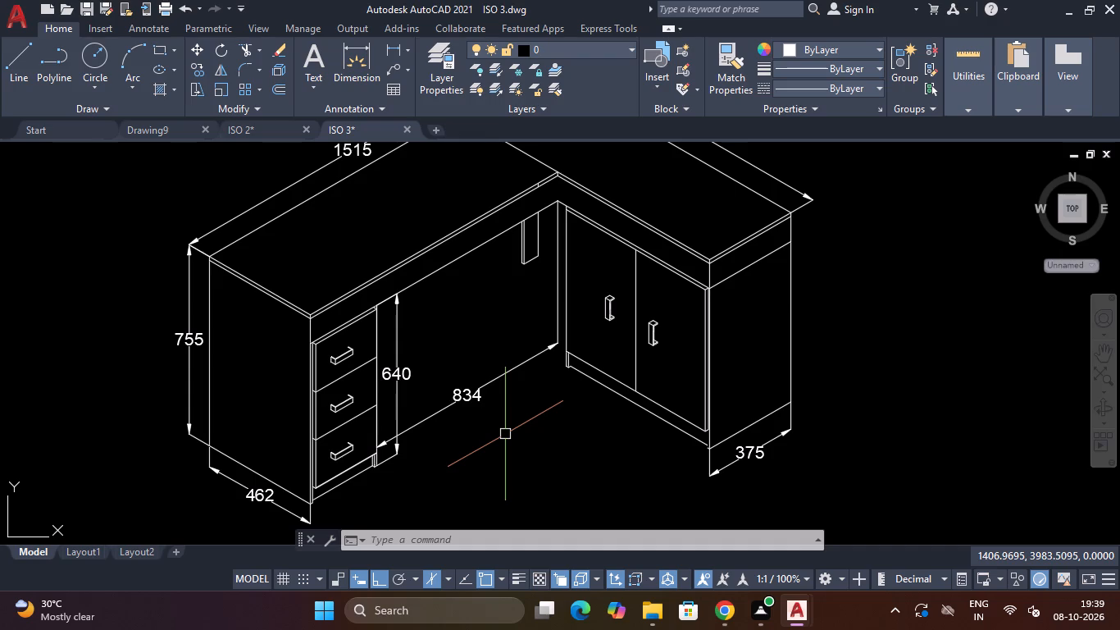
scroll(505, 434, "up", 2)
scroll(505, 434, "down", 2)
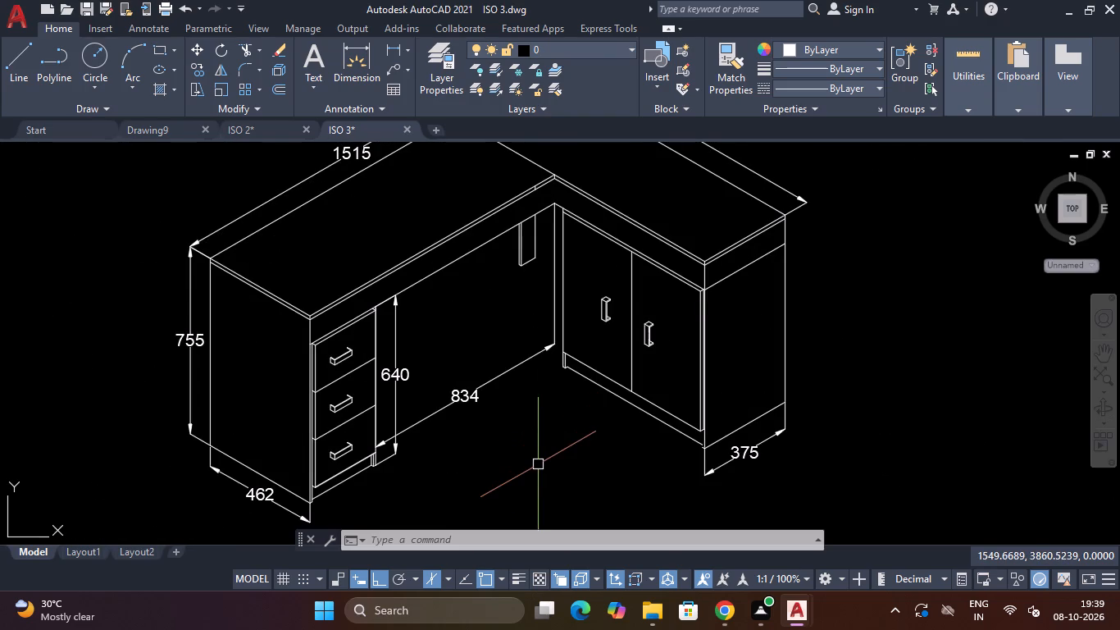
scroll(538, 464, "down", 3)
scroll(505, 394, "up", 2)
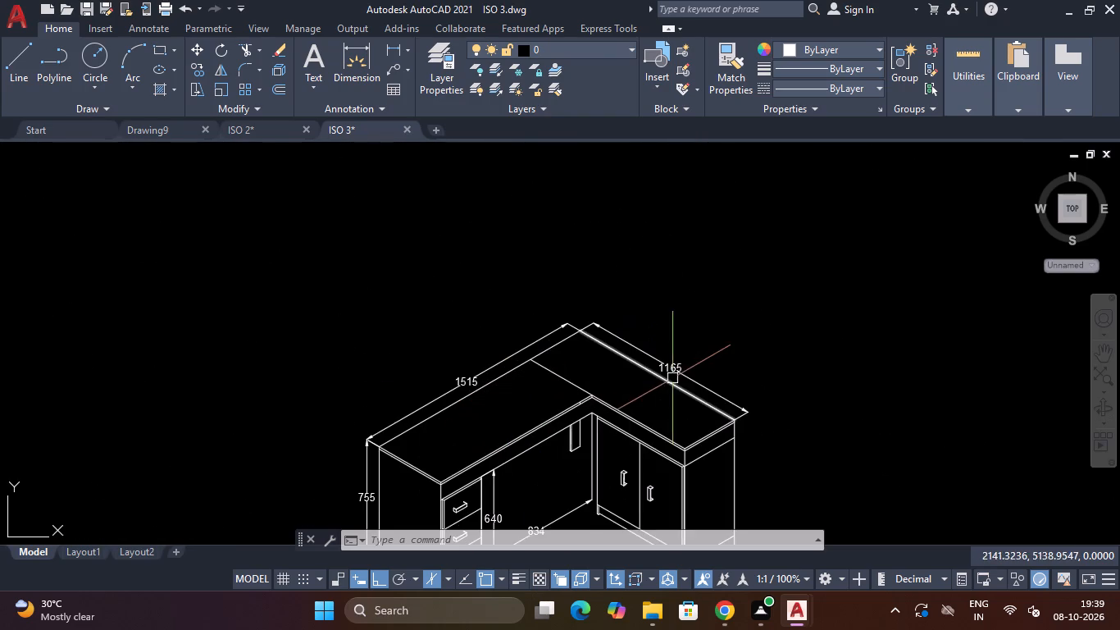
scroll(672, 378, "up", 3)
scroll(672, 378, "down", 3)
scroll(577, 468, "down", 3)
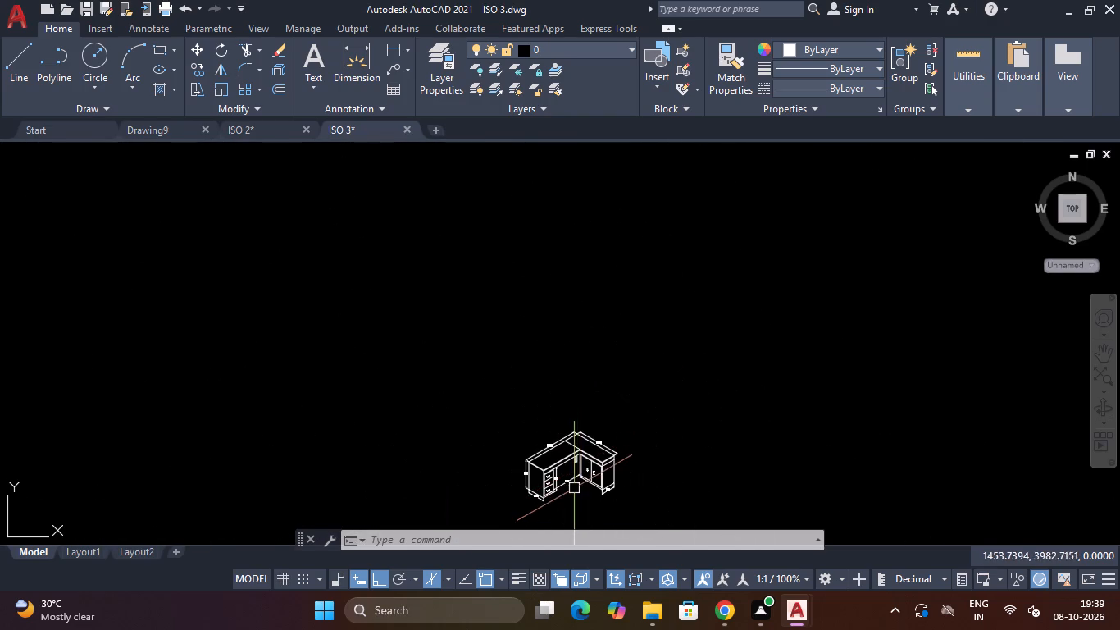
scroll(574, 491, "up", 3)
scroll(537, 472, "down", 1)
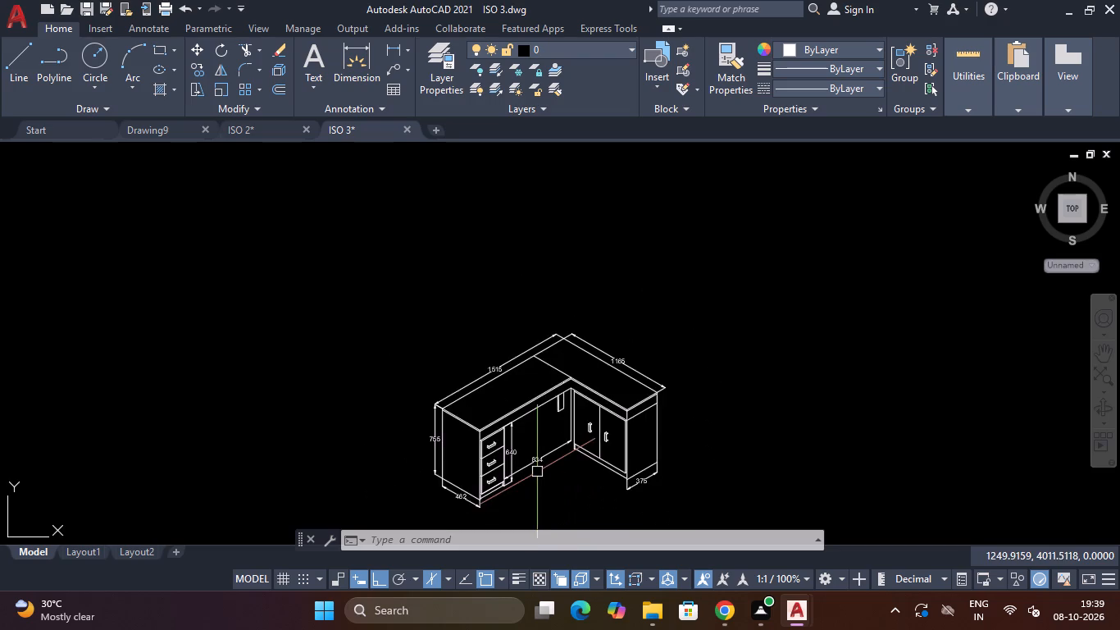
scroll(537, 477, "up", 2)
scroll(537, 480, "down", 1)
scroll(537, 480, "up", 1)
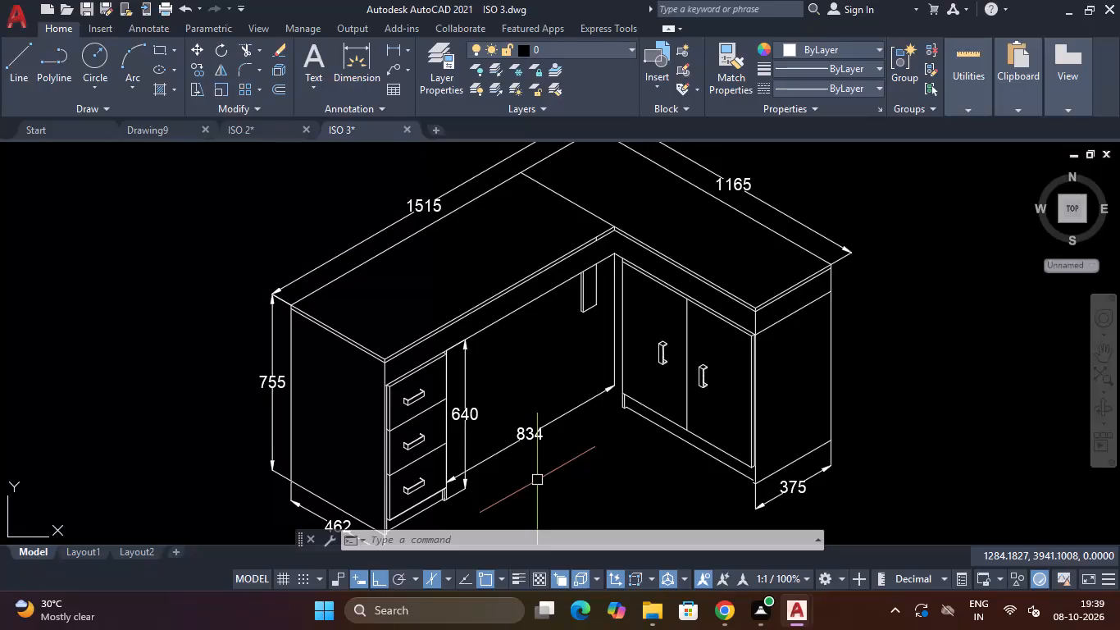
Examine the whole dimensioned desk drawing, checking the overall dimensions and the knee-space area.
scroll(537, 480, "down", 1)
scroll(537, 480, "up", 1)
scroll(537, 480, "down", 1)
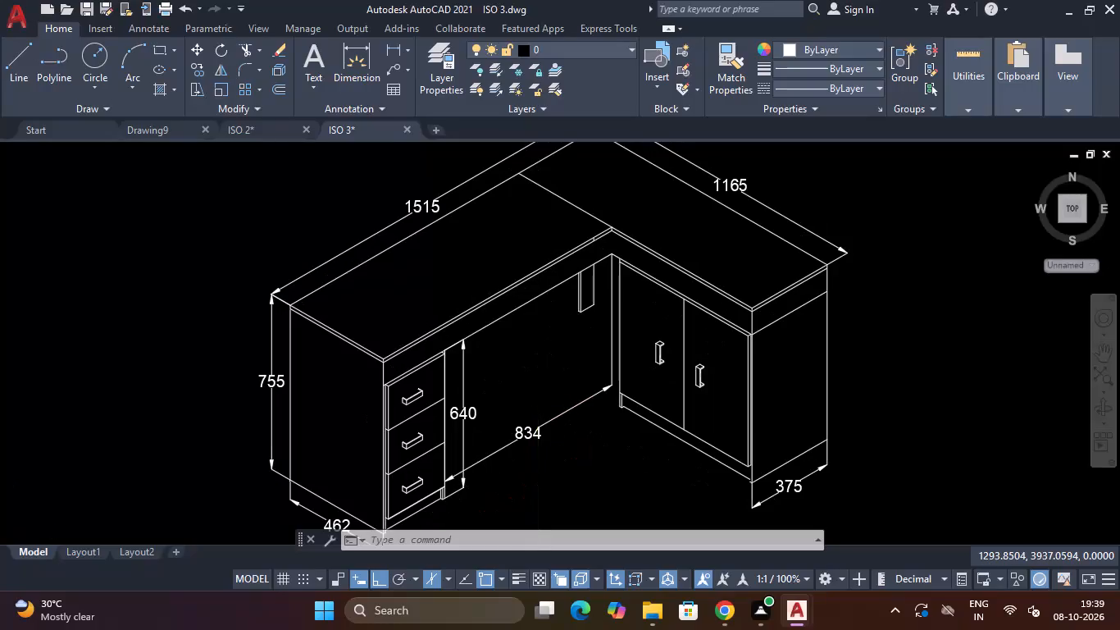
scroll(537, 480, "down", 1)
scroll(537, 480, "up", 1)
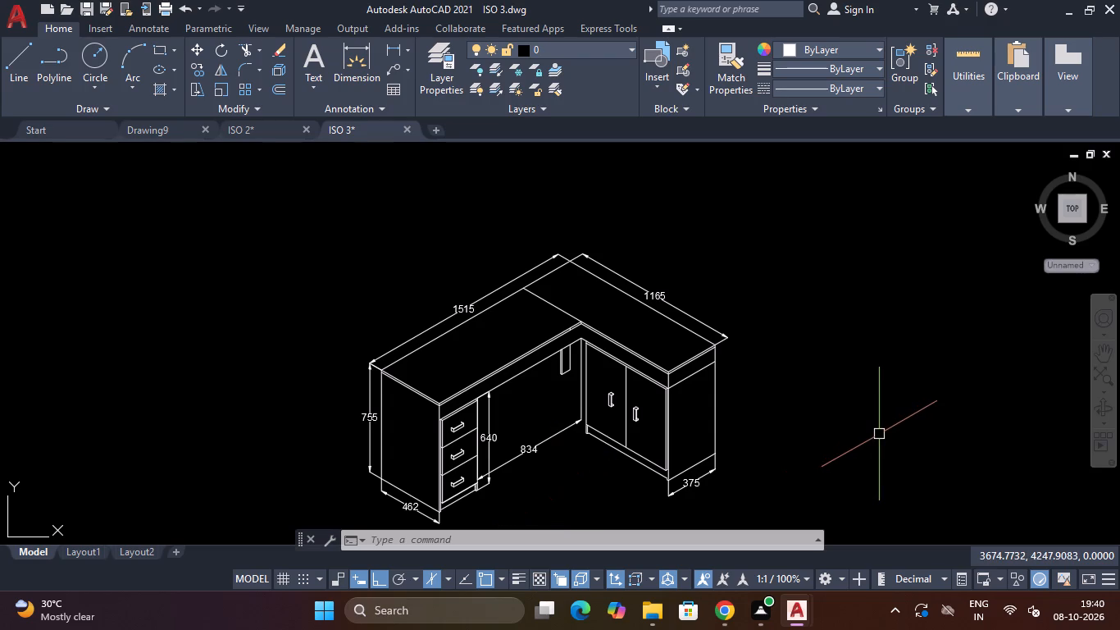
scroll(879, 434, "down", 2)
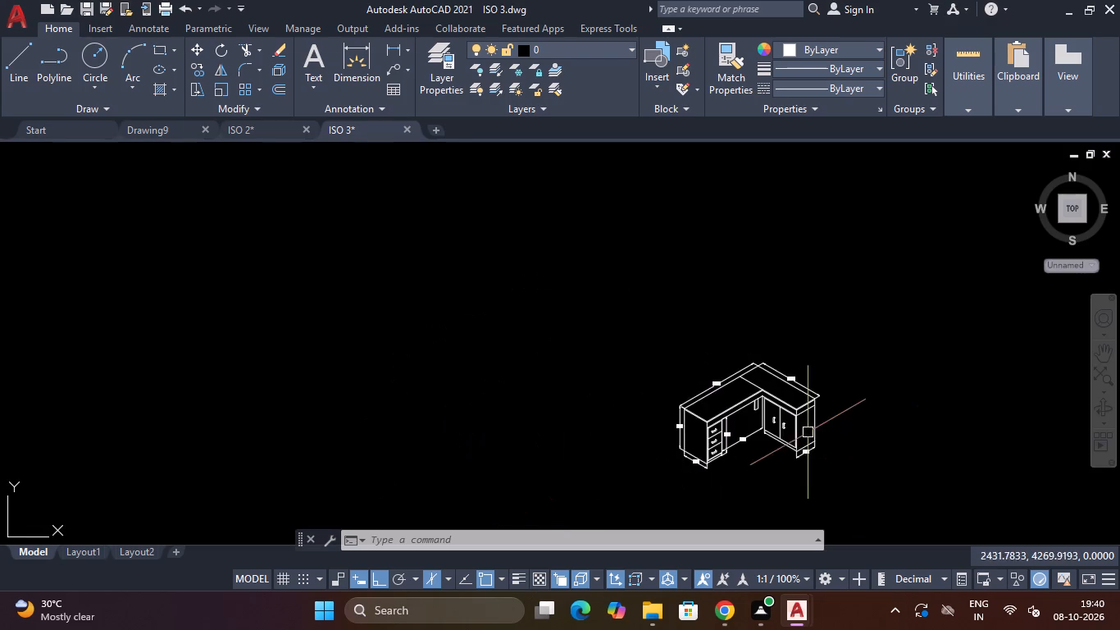
scroll(782, 431, "up", 2)
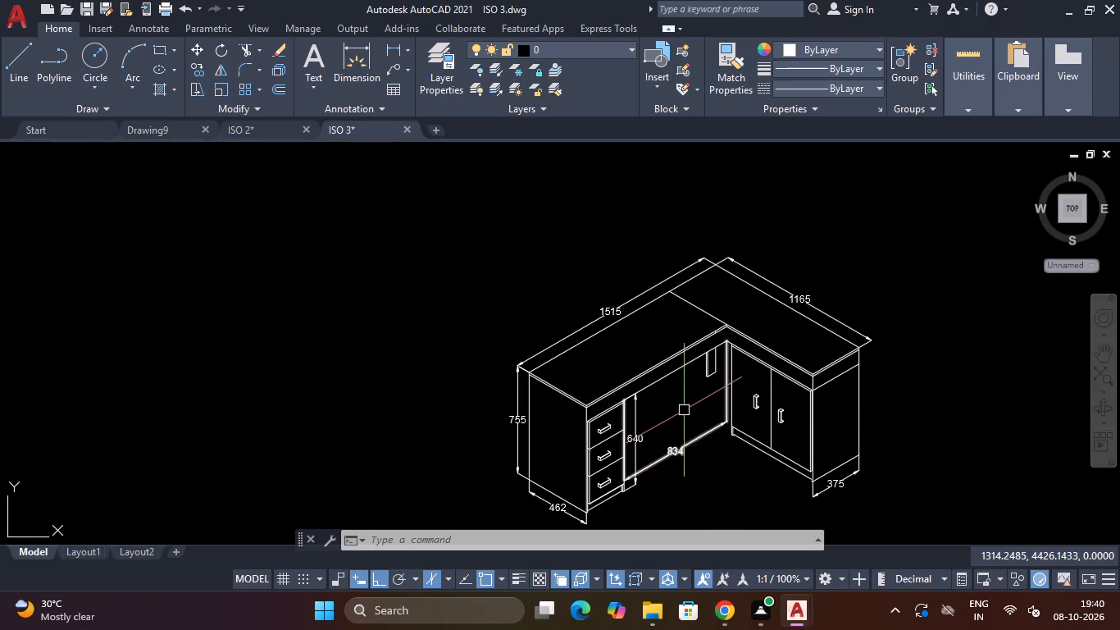
scroll(708, 396, "down", 2)
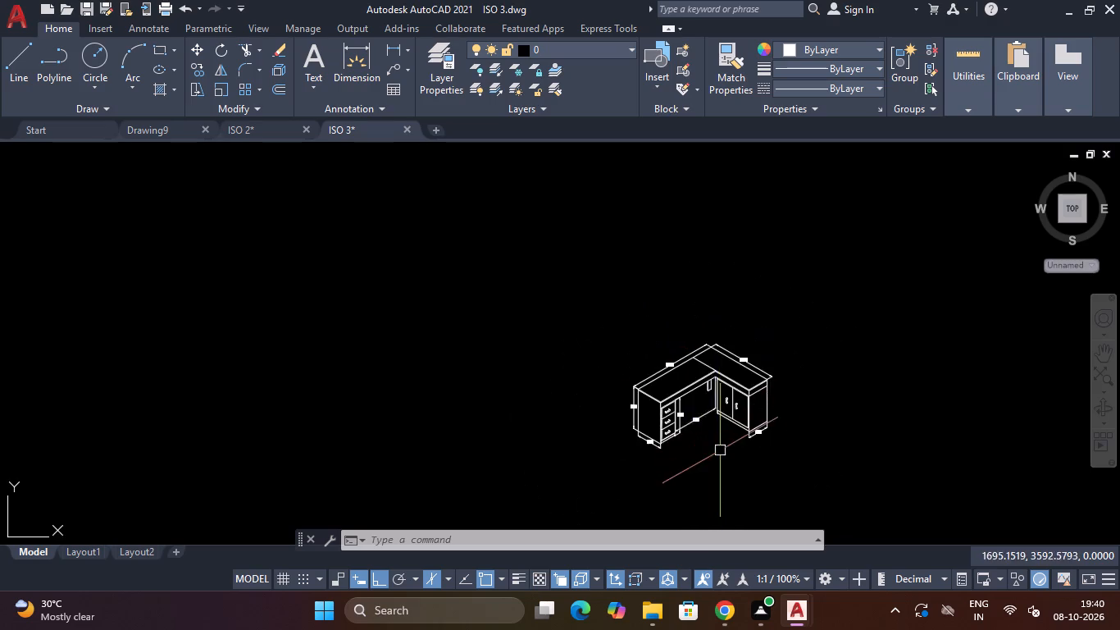
scroll(720, 450, "up", 2)
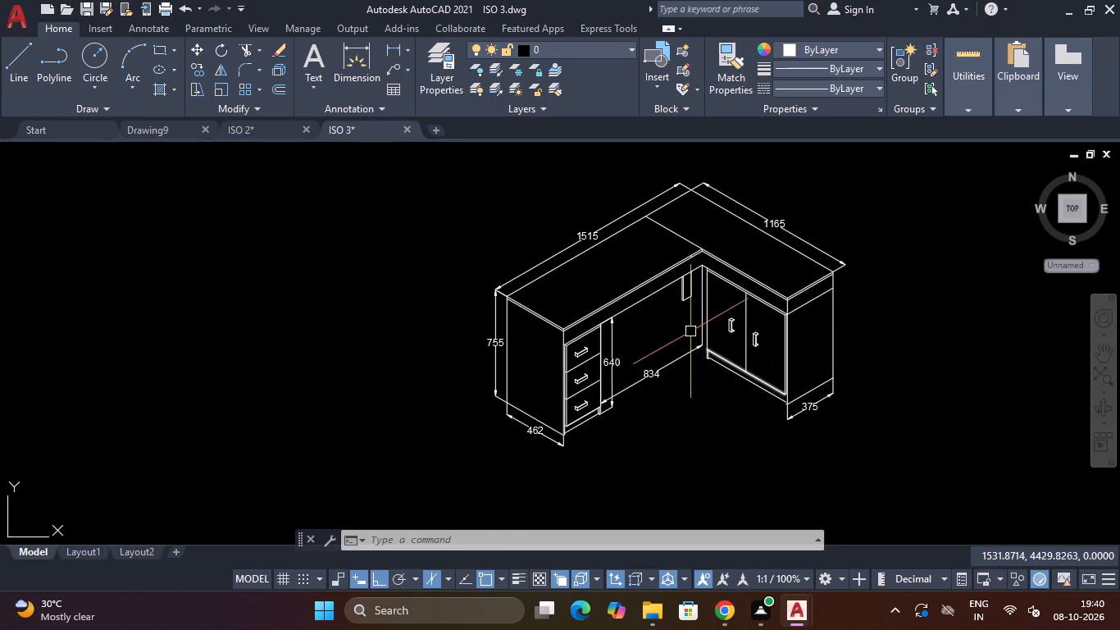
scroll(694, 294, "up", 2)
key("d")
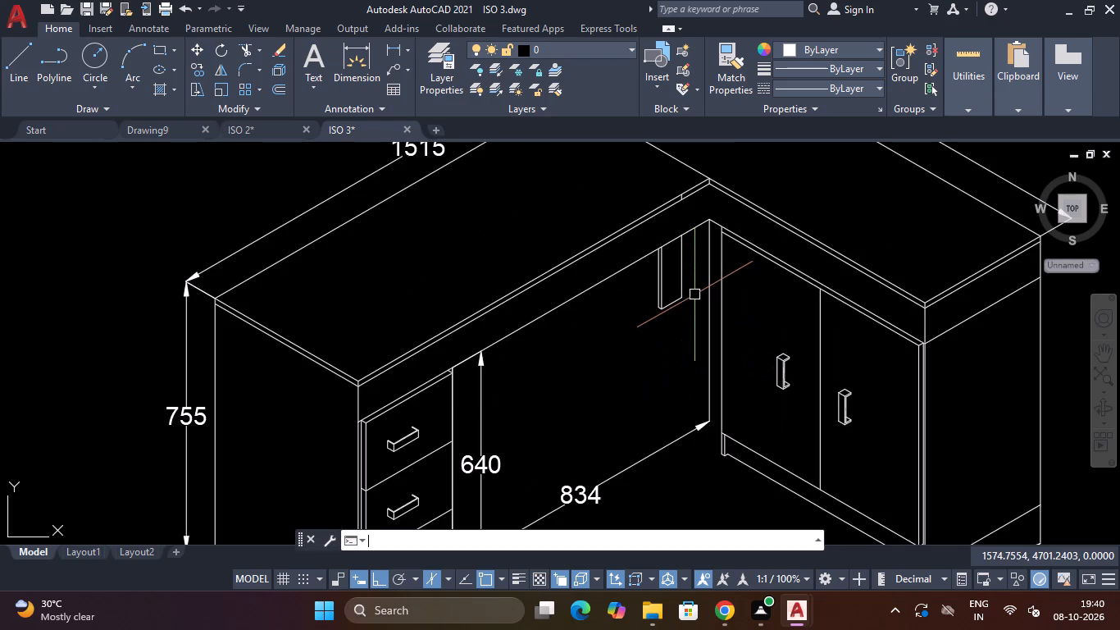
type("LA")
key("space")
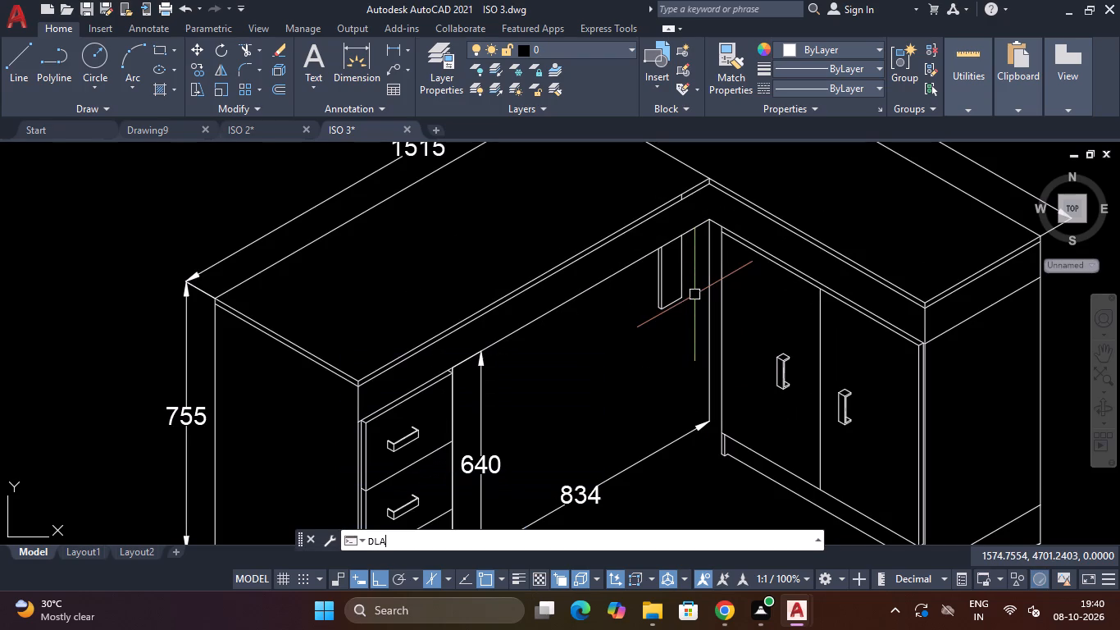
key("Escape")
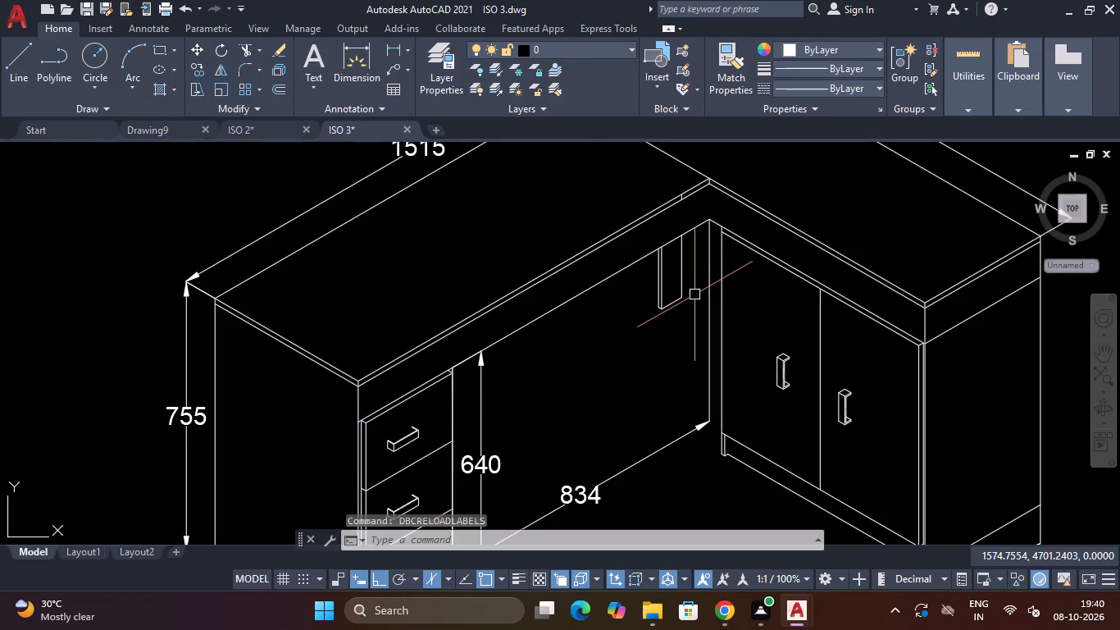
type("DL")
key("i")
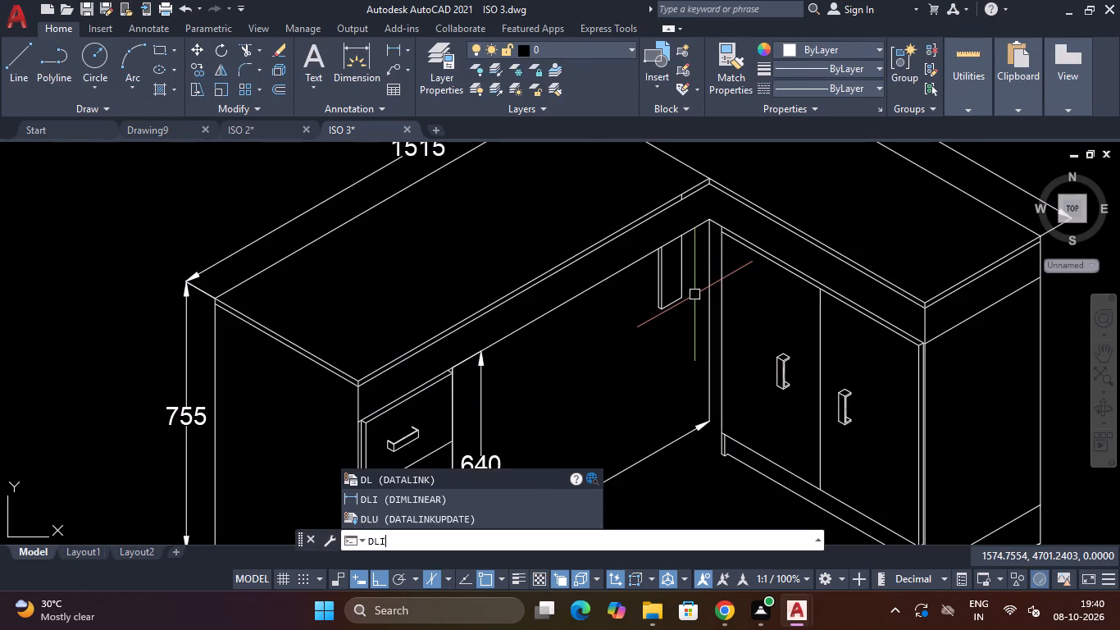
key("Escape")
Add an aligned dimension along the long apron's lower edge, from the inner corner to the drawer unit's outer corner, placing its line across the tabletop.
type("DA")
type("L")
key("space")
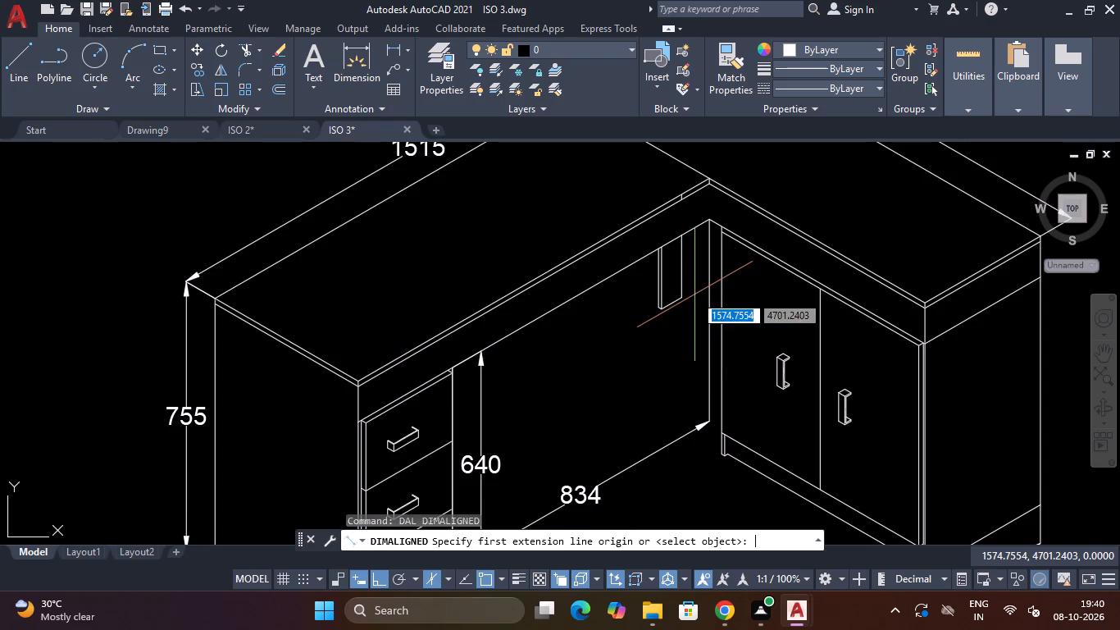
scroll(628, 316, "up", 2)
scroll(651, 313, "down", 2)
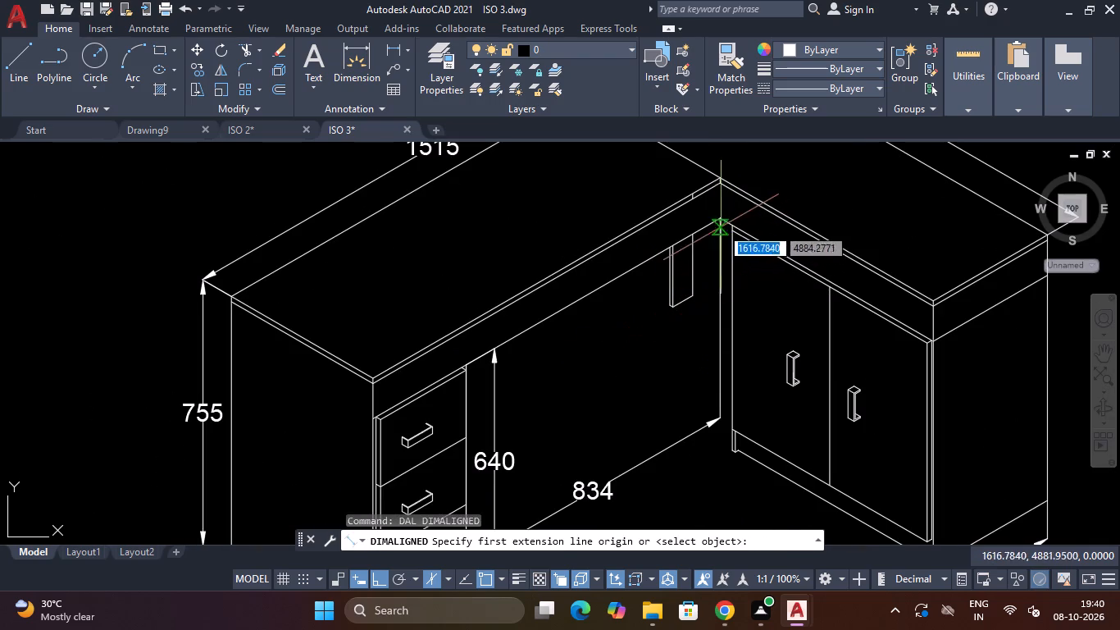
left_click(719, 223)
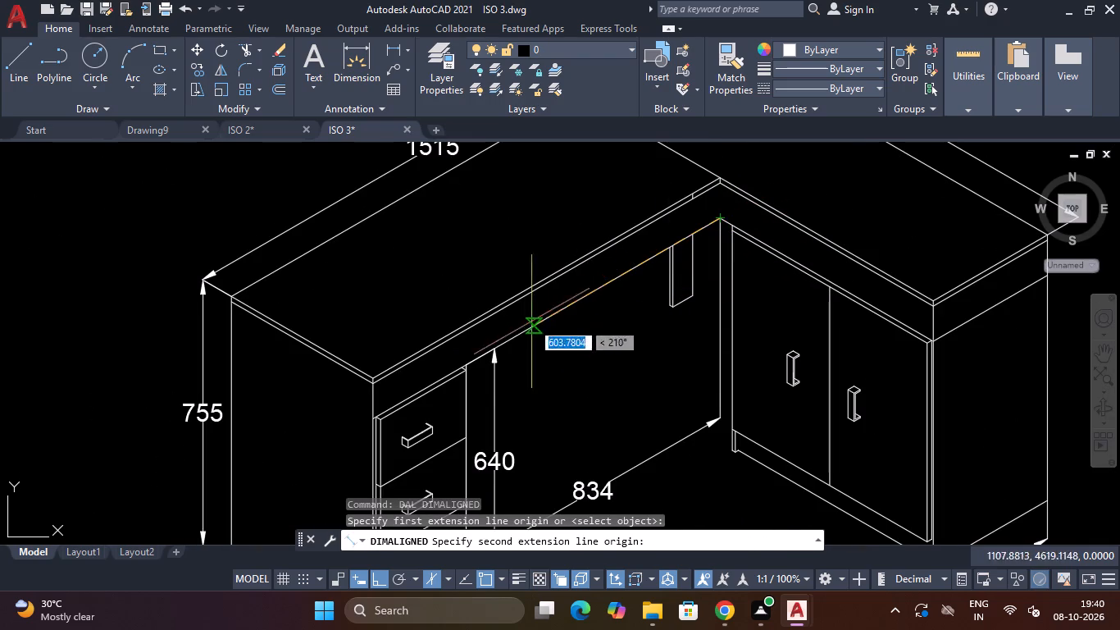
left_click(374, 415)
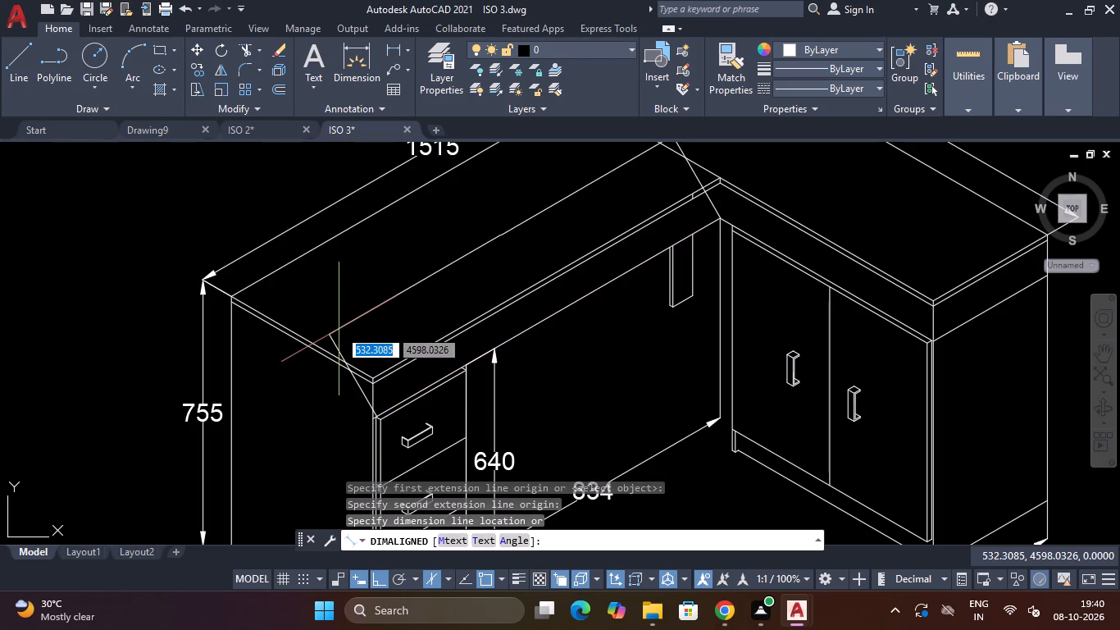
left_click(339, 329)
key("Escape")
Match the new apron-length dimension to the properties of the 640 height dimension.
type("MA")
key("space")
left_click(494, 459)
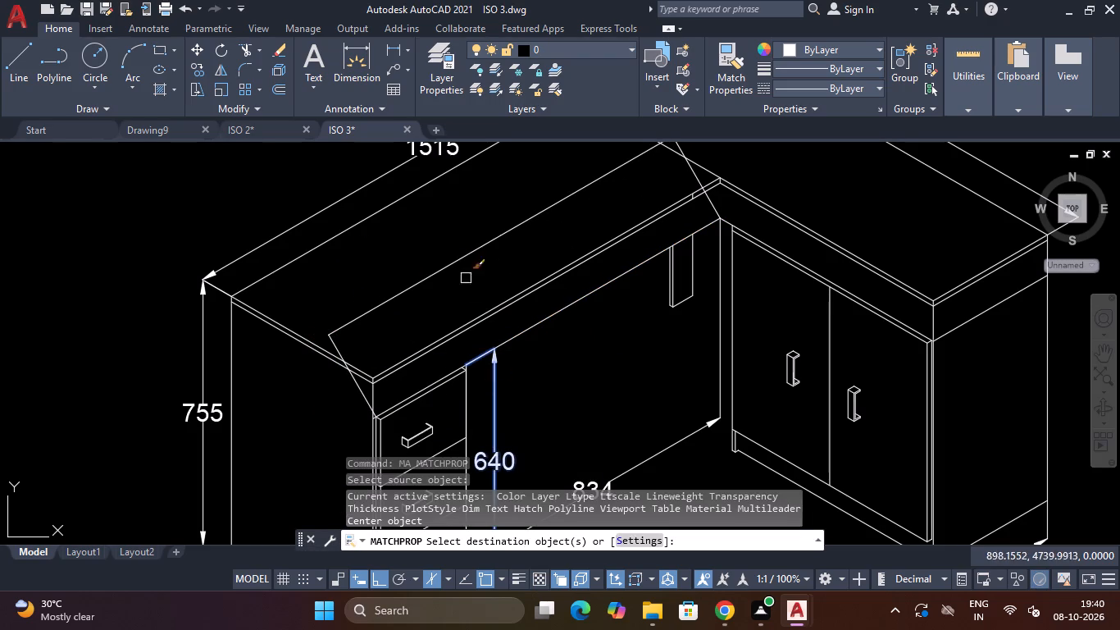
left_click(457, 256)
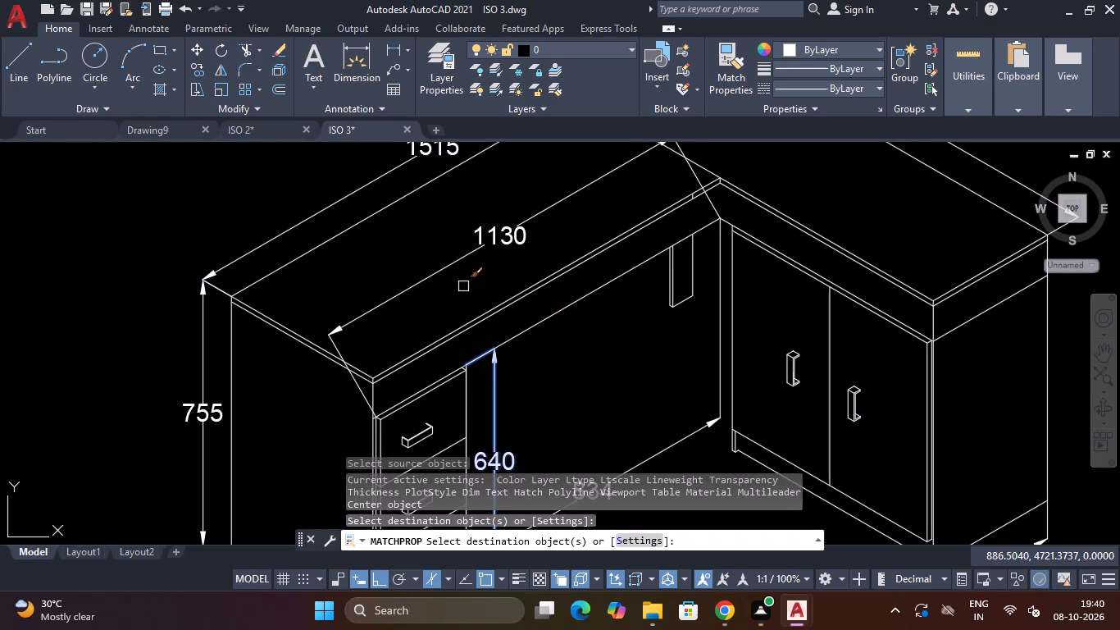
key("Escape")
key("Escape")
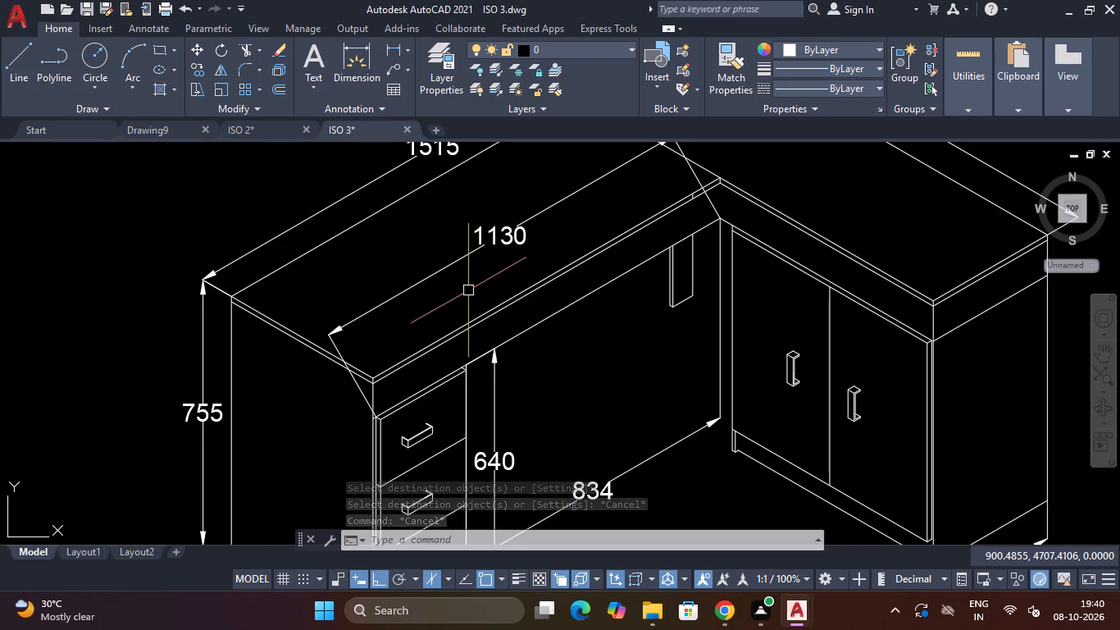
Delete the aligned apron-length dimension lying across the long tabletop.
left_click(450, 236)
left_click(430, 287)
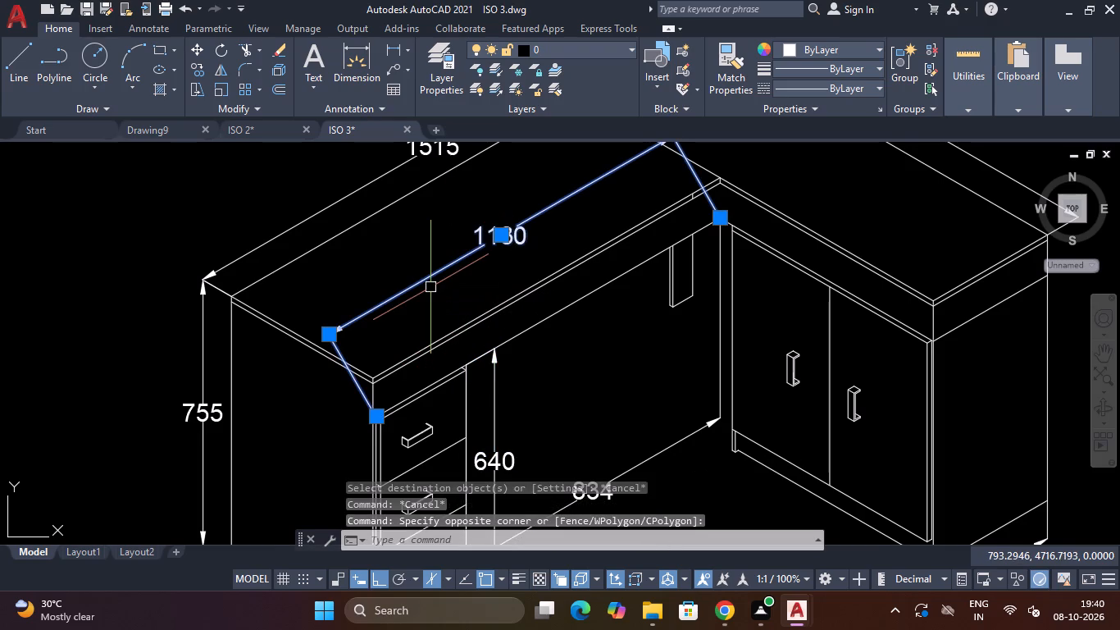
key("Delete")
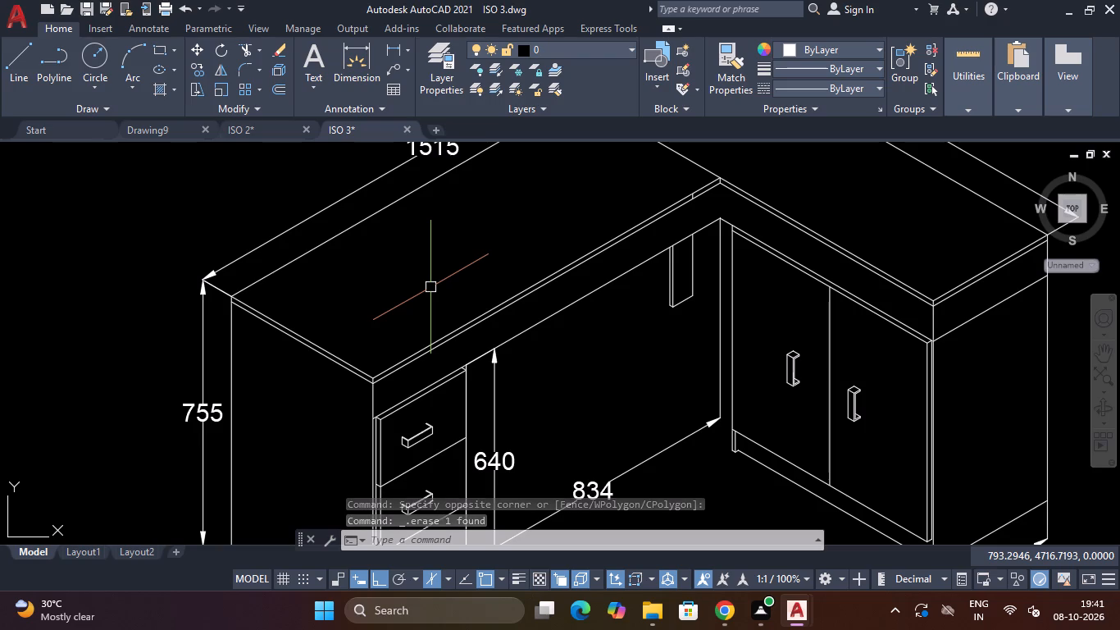
Examine the whole desk drawing and its remaining overall dimensions.
scroll(430, 287, "down", 3)
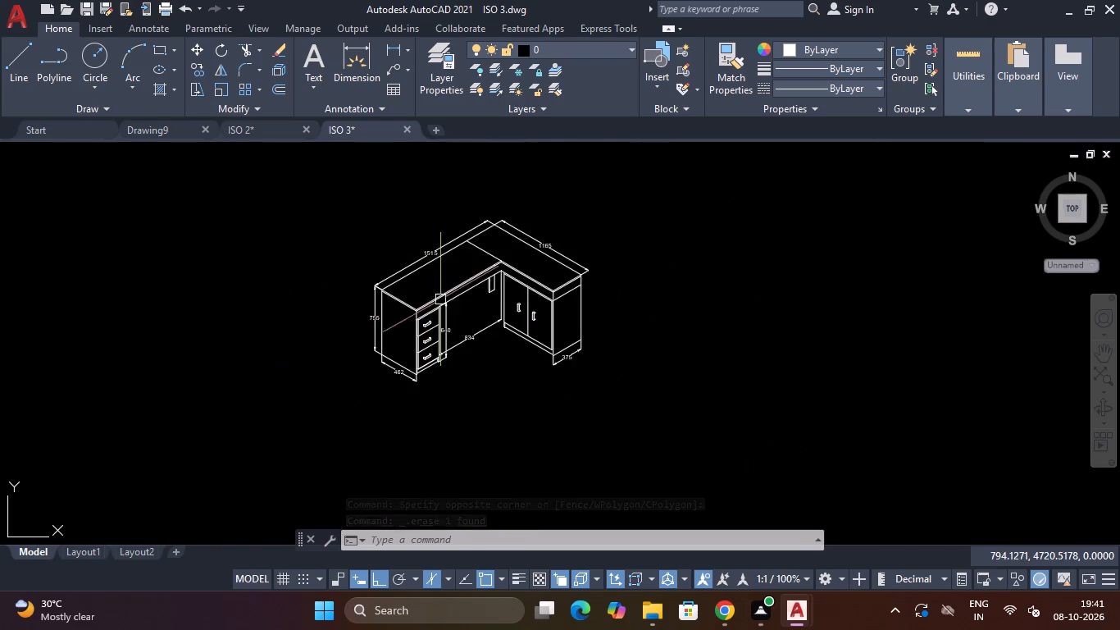
scroll(470, 304, "up", 3)
scroll(470, 303, "down", 3)
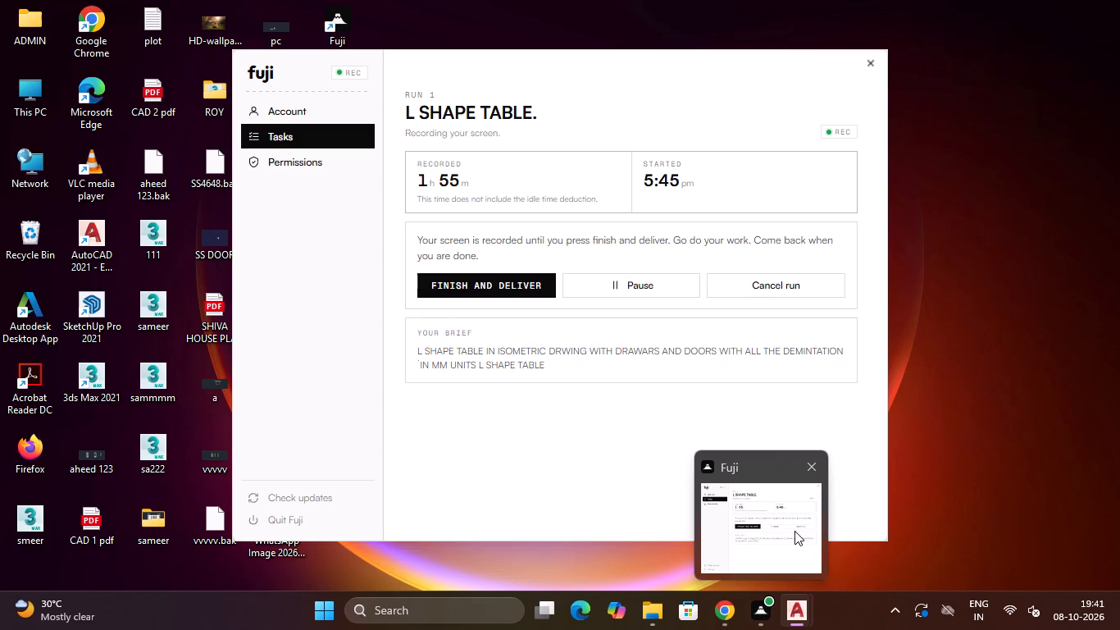
scroll(637, 241, "down", 3)
scroll(599, 253, "up", 3)
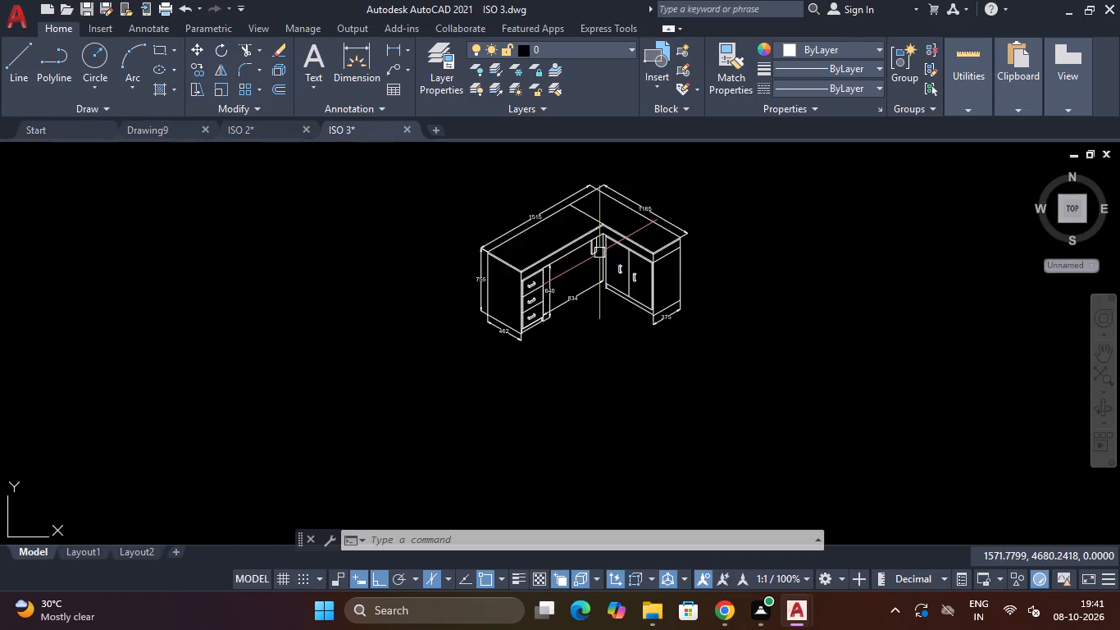
scroll(599, 253, "down", 3)
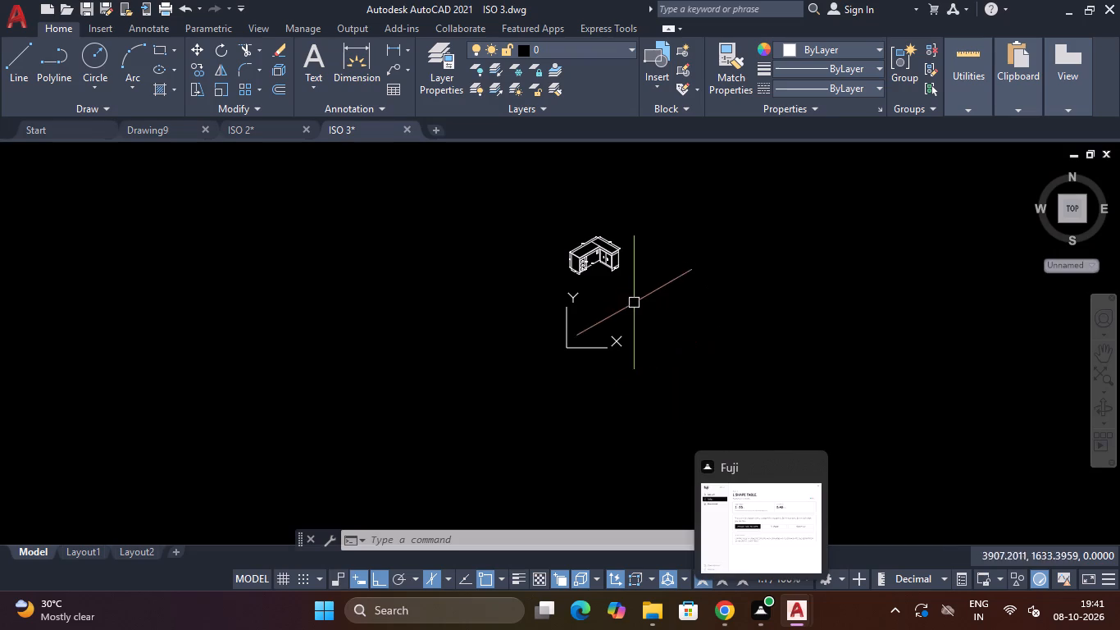
scroll(579, 238, "up", 3)
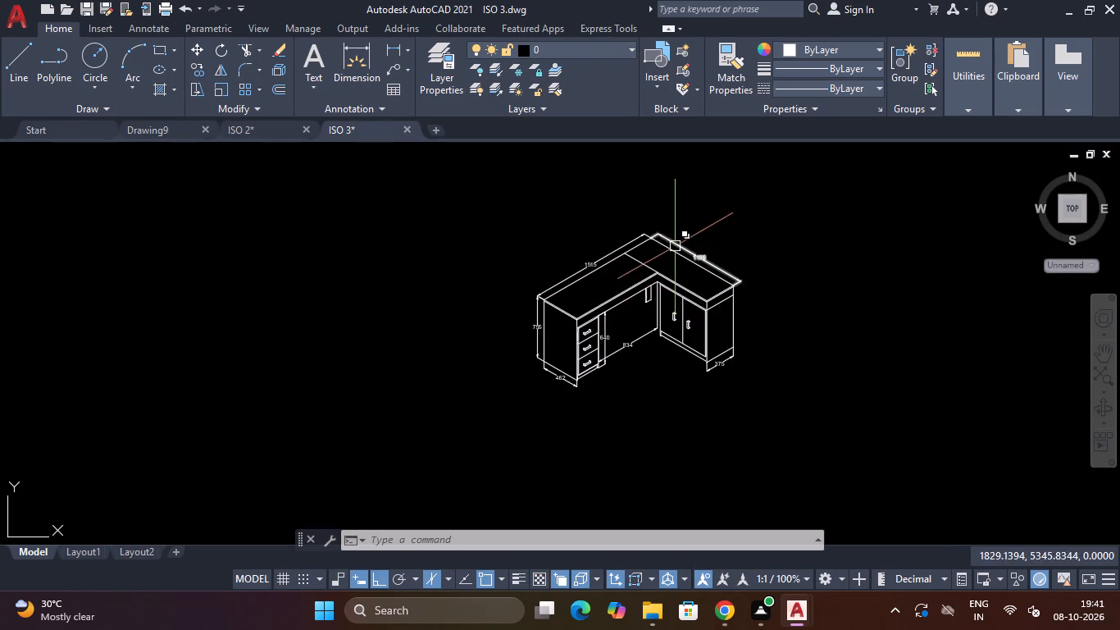
scroll(667, 257, "up", 2)
scroll(667, 257, "down", 1)
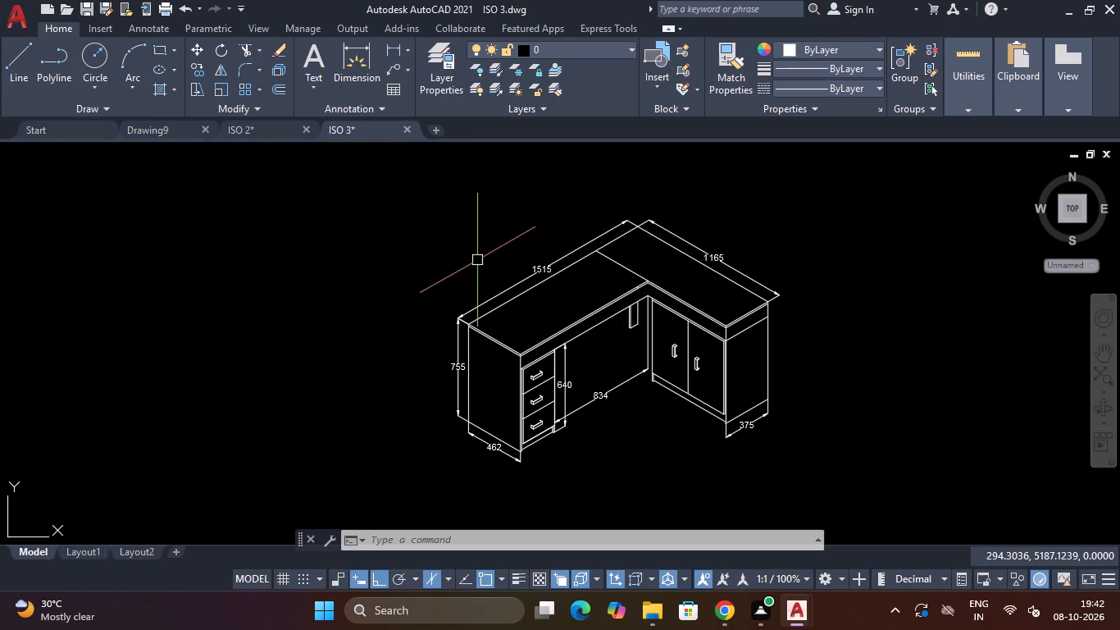
key("Escape")
key("Escape")
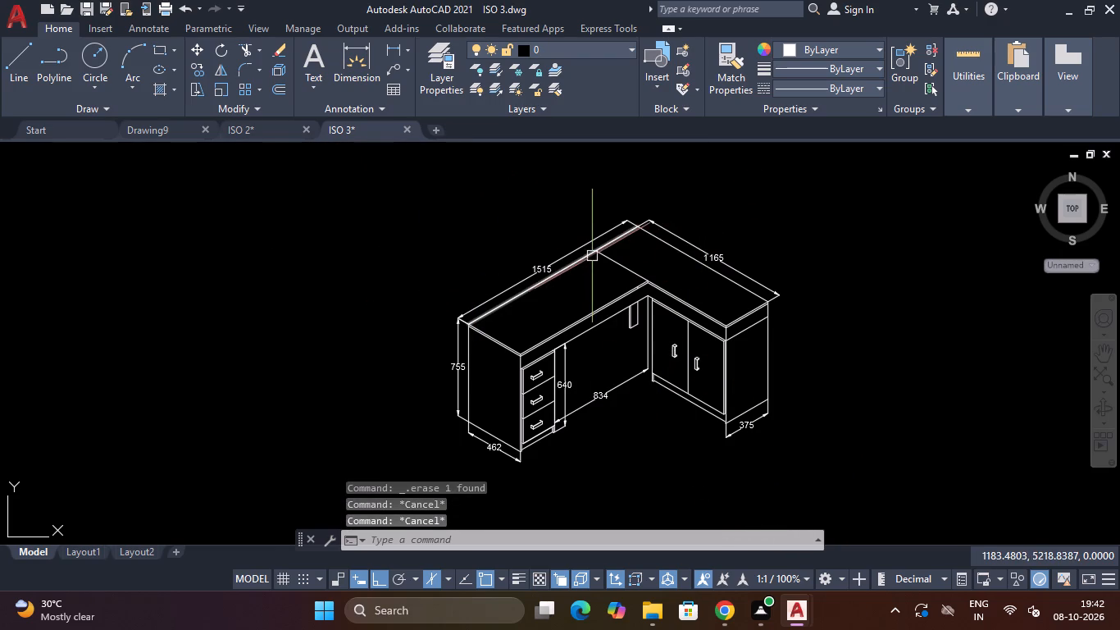
Examine the tabletop joint line, the front edge near the inner corner and the hanging panel, comparing them with the whole desk.
scroll(592, 256, "up", 3)
scroll(592, 255, "down", 3)
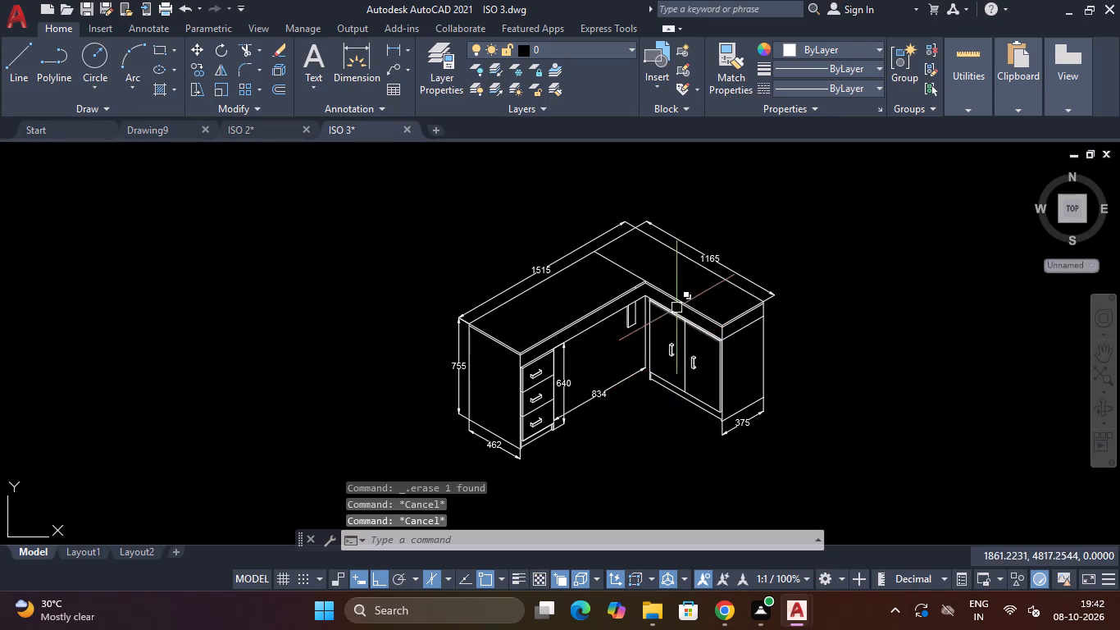
scroll(598, 258, "up", 3)
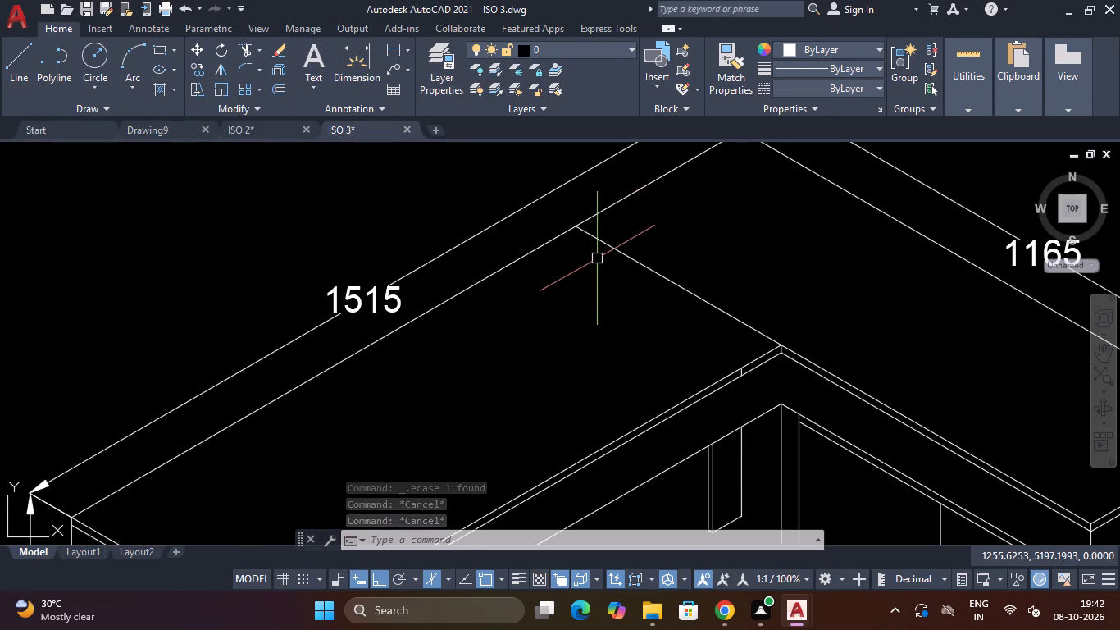
key("Escape")
key("Escape")
key("Escape")
scroll(544, 282, "down", 3)
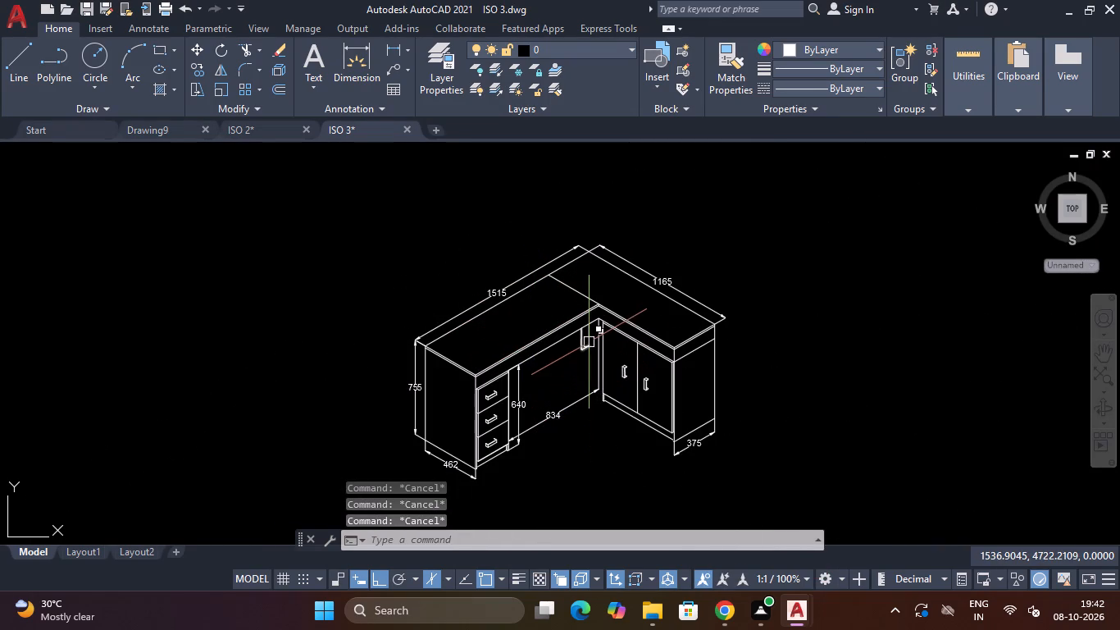
scroll(585, 332, "up", 4)
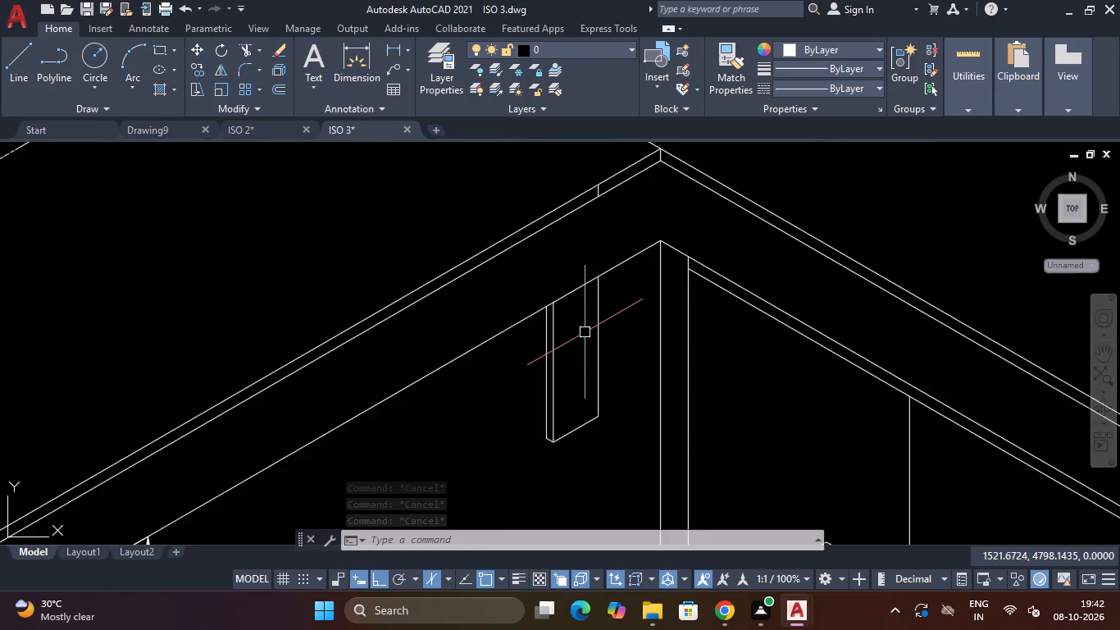
scroll(585, 332, "down", 2)
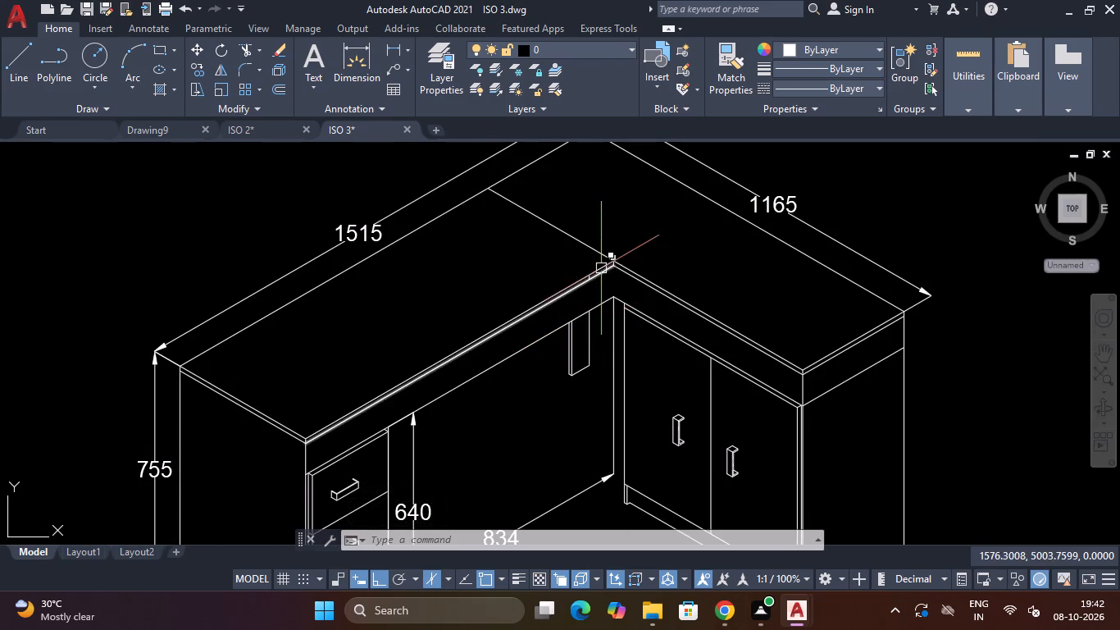
scroll(593, 269, "up", 4)
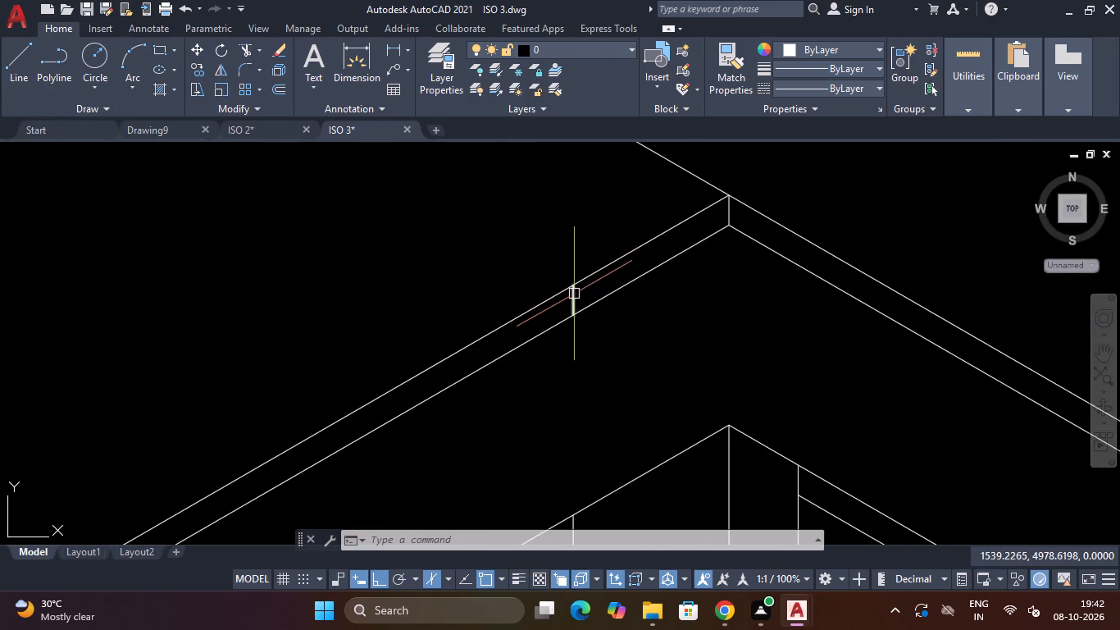
key("Escape")
key("Escape")
scroll(574, 299, "down", 4)
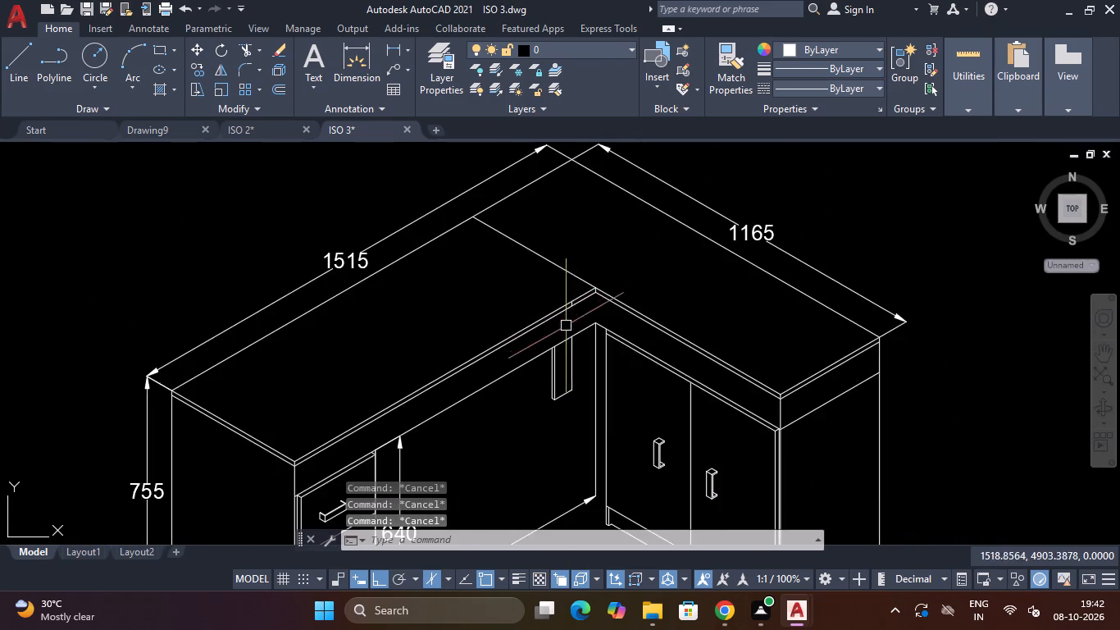
scroll(566, 330, "down", 2)
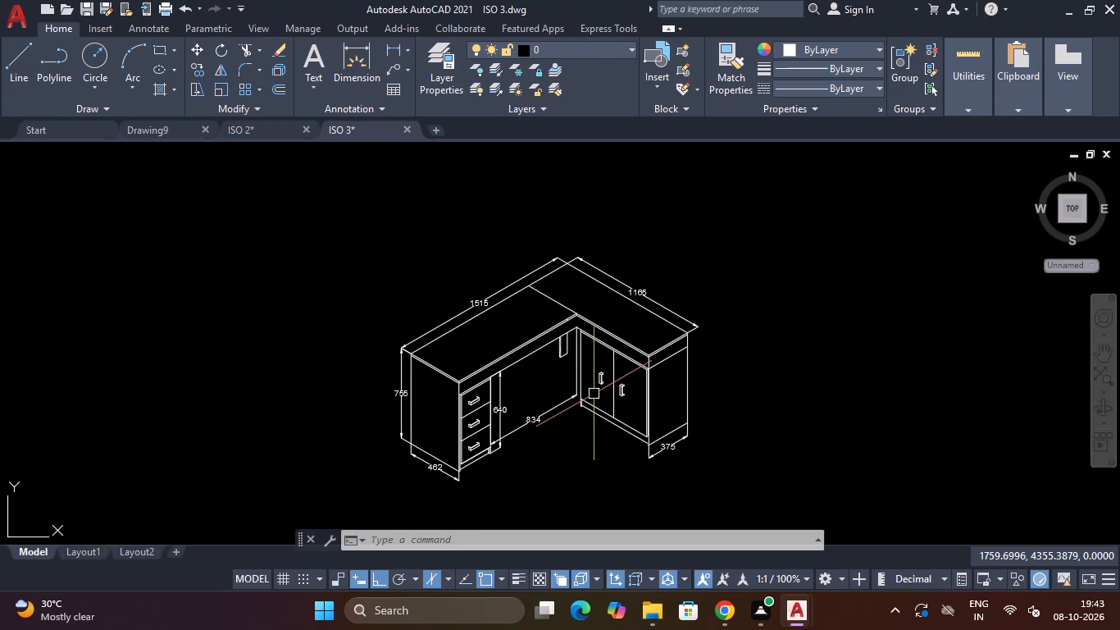
scroll(576, 330, "up", 1)
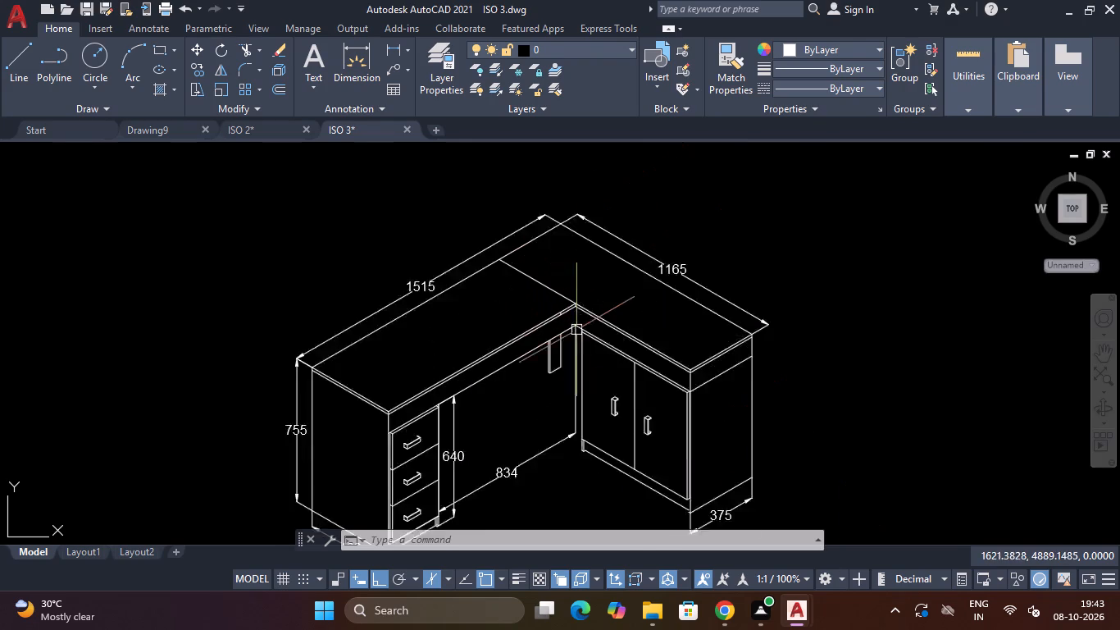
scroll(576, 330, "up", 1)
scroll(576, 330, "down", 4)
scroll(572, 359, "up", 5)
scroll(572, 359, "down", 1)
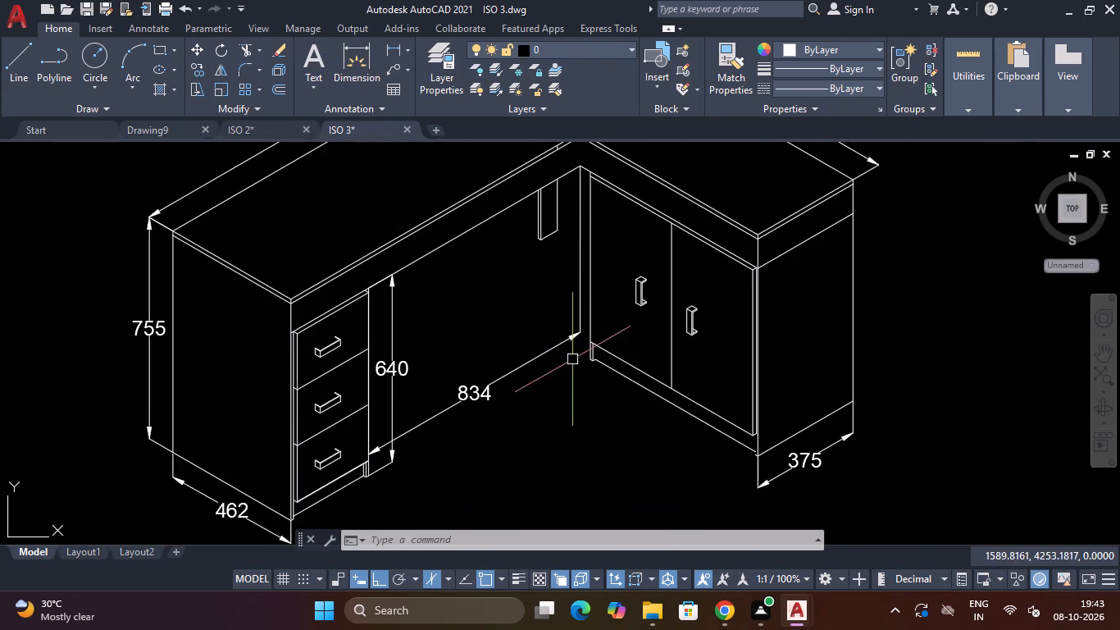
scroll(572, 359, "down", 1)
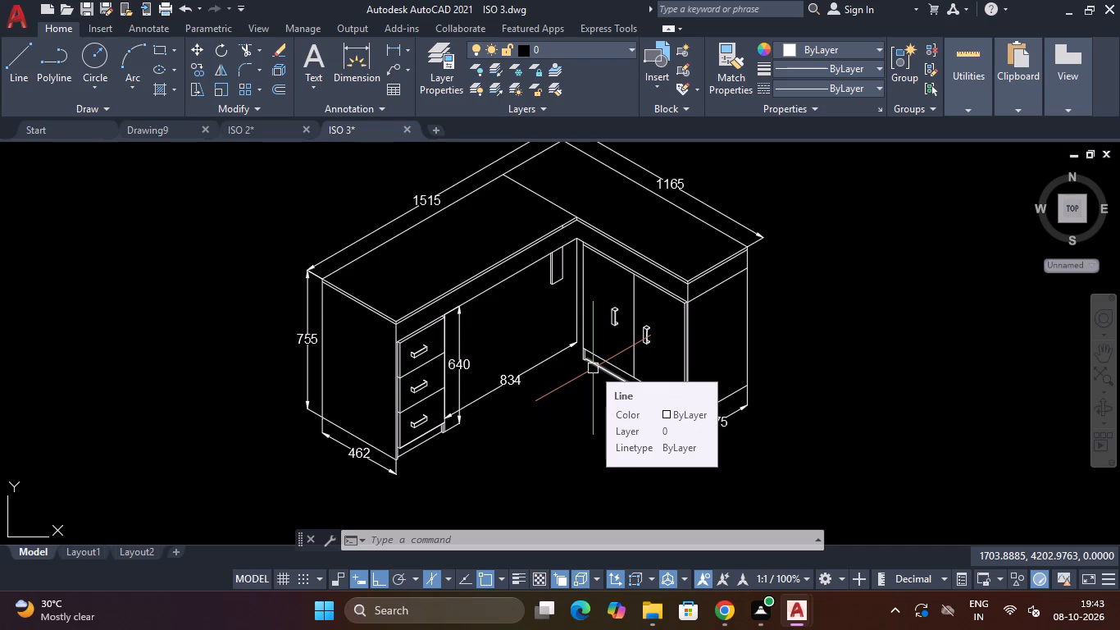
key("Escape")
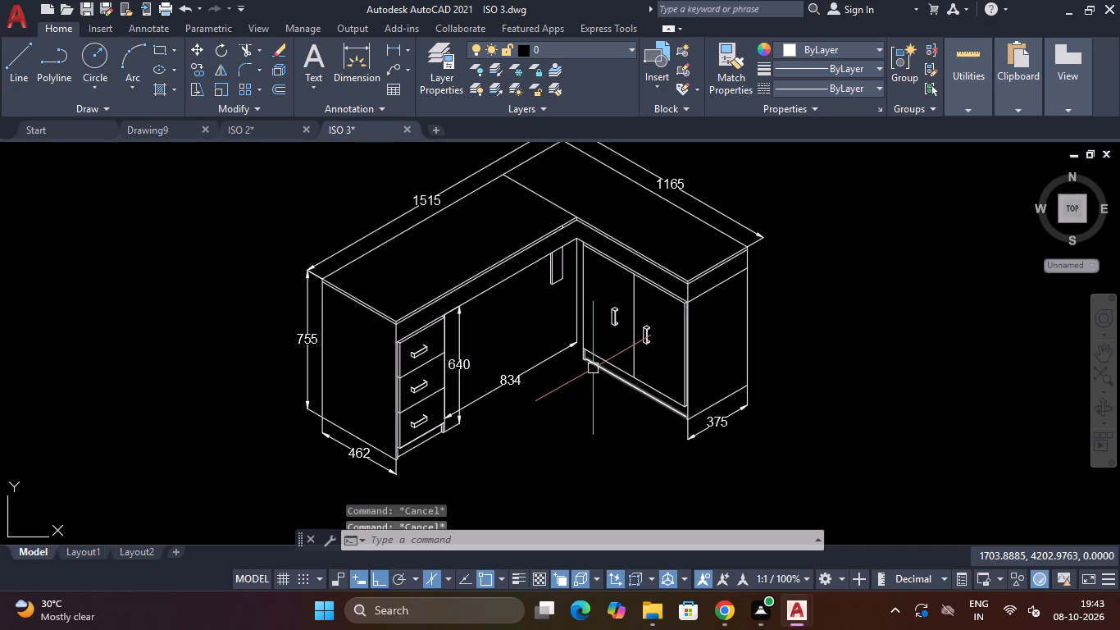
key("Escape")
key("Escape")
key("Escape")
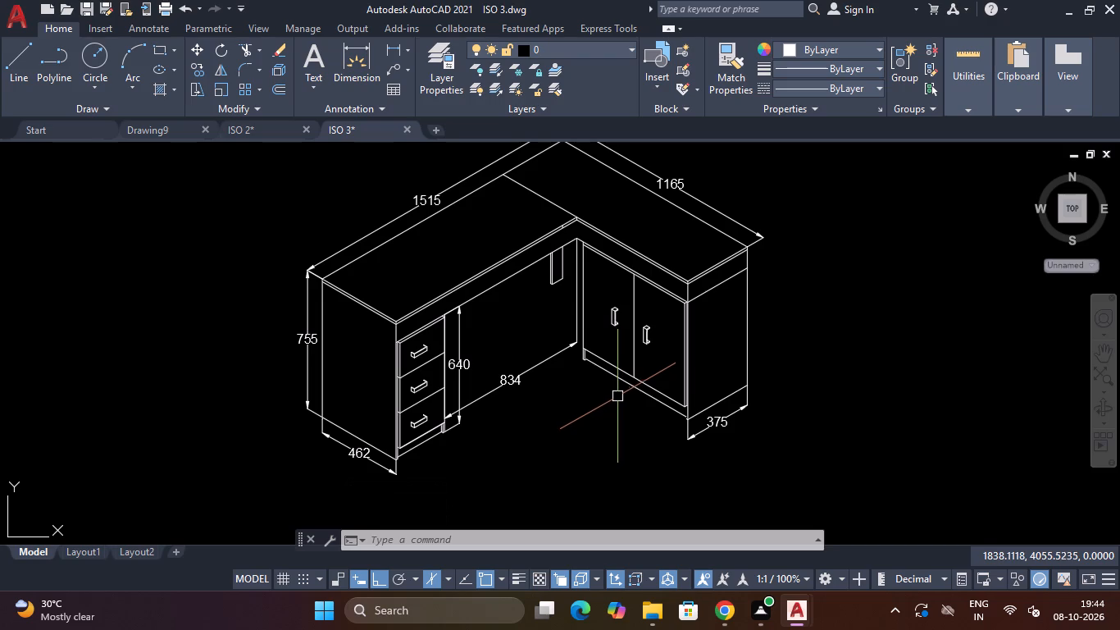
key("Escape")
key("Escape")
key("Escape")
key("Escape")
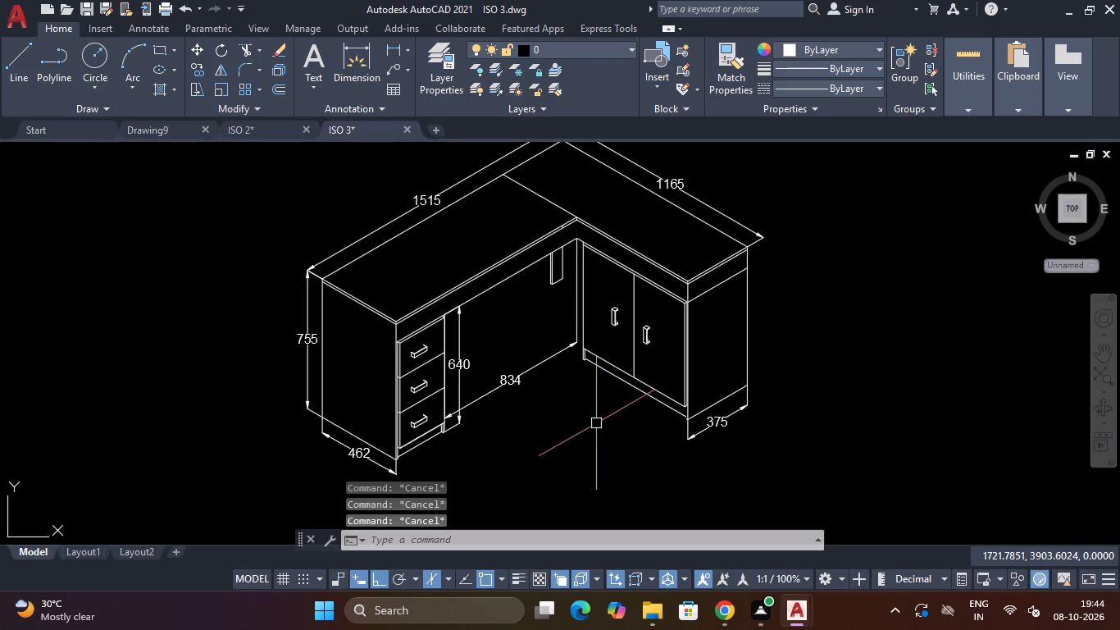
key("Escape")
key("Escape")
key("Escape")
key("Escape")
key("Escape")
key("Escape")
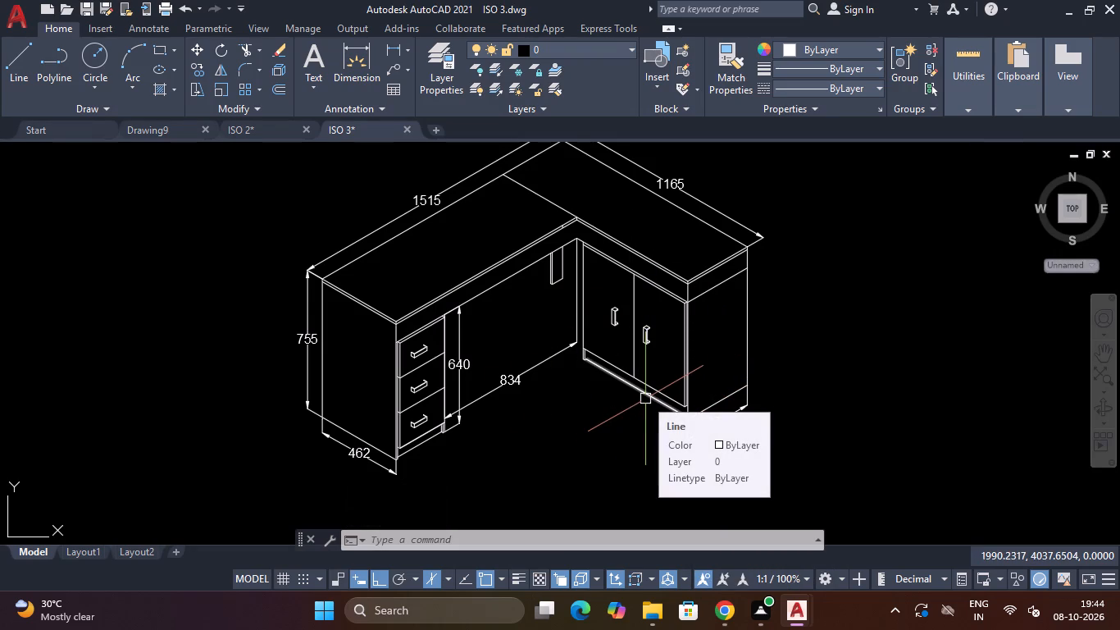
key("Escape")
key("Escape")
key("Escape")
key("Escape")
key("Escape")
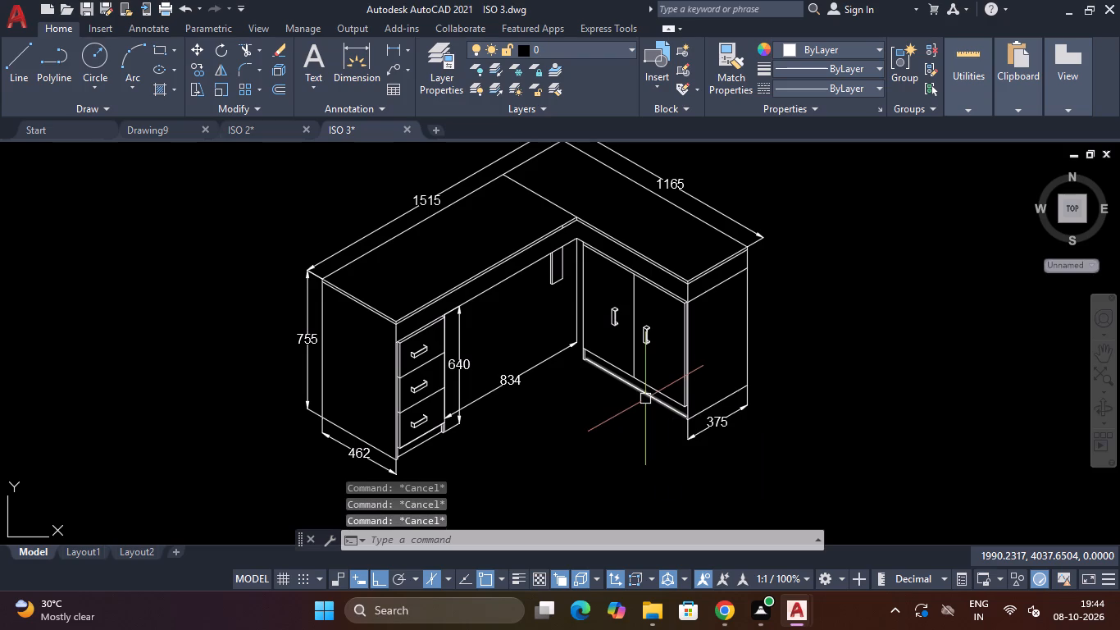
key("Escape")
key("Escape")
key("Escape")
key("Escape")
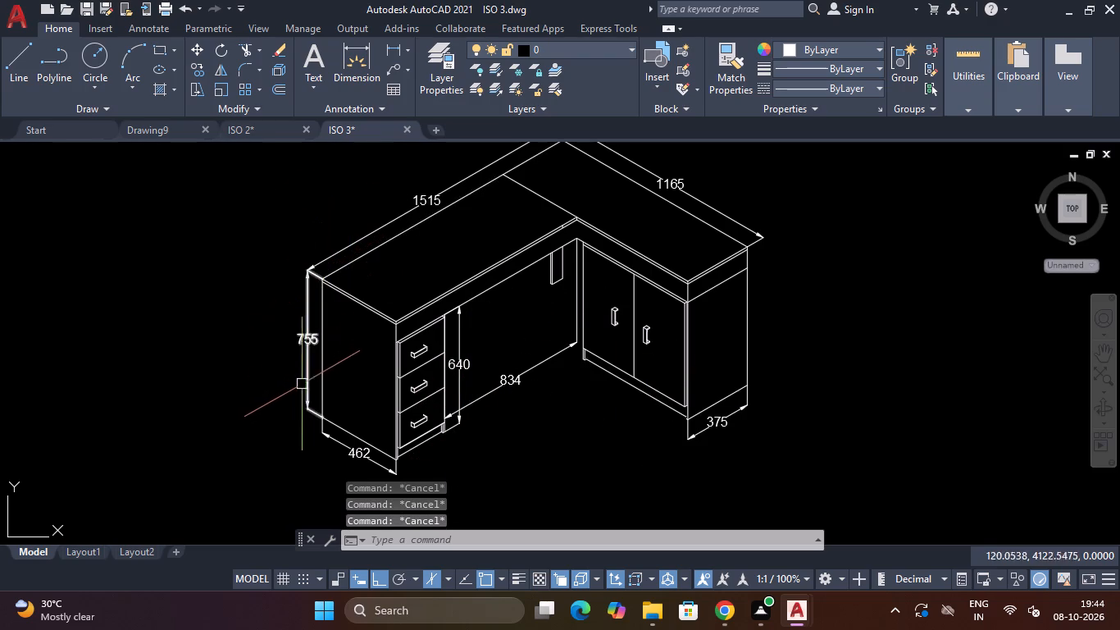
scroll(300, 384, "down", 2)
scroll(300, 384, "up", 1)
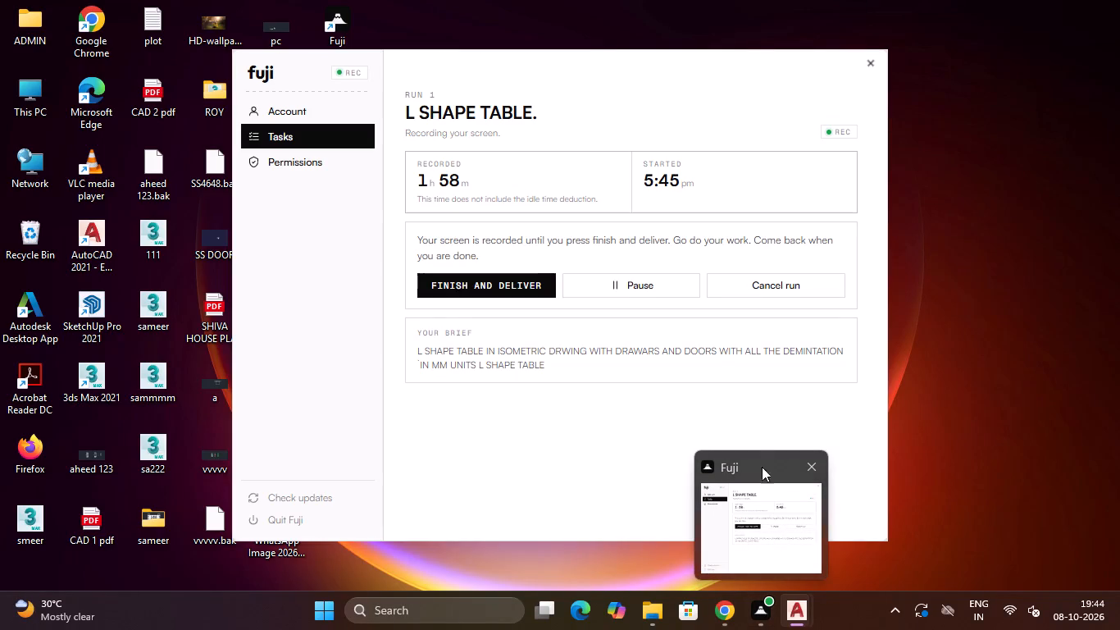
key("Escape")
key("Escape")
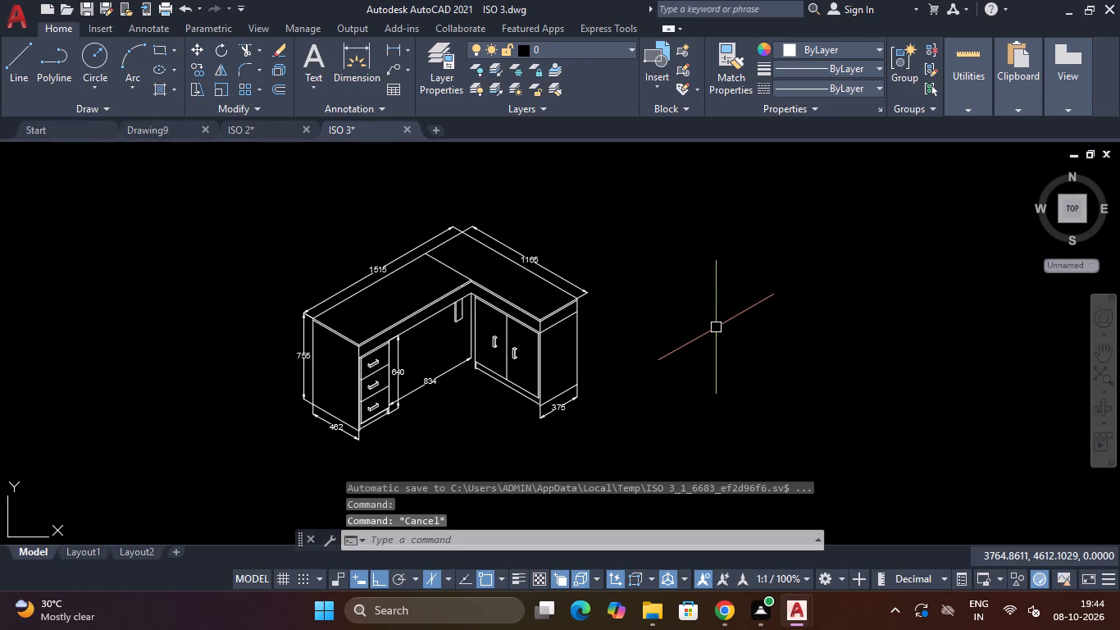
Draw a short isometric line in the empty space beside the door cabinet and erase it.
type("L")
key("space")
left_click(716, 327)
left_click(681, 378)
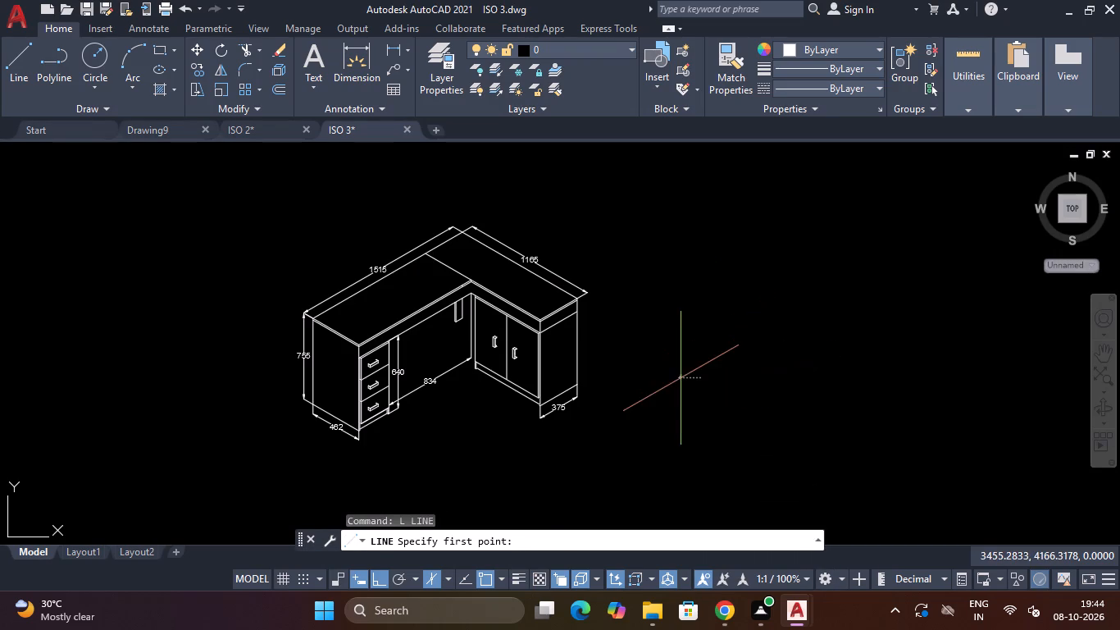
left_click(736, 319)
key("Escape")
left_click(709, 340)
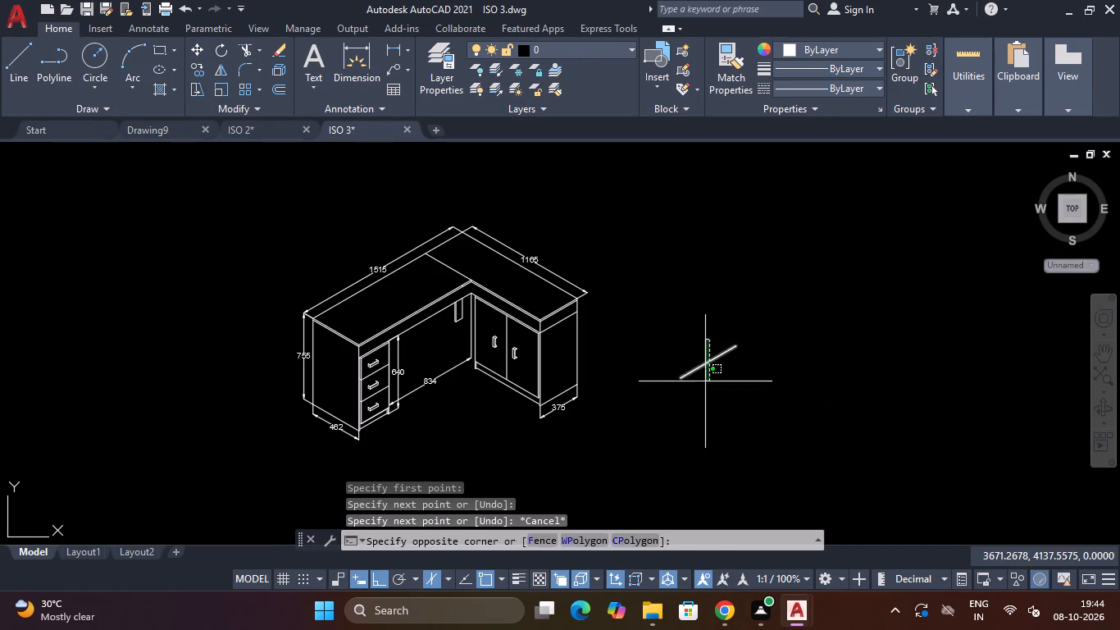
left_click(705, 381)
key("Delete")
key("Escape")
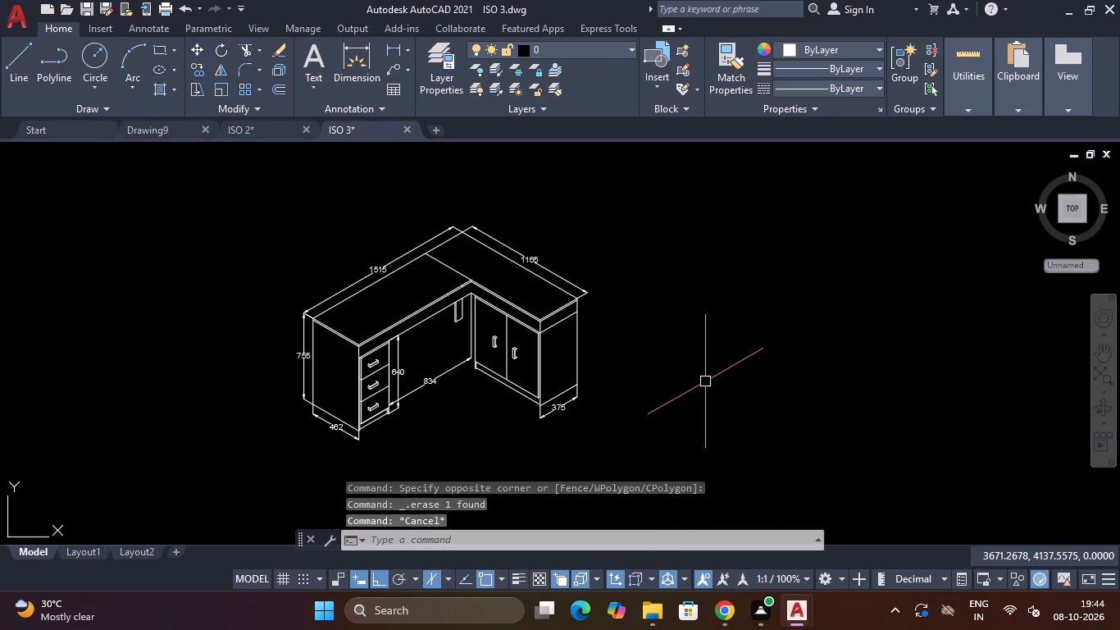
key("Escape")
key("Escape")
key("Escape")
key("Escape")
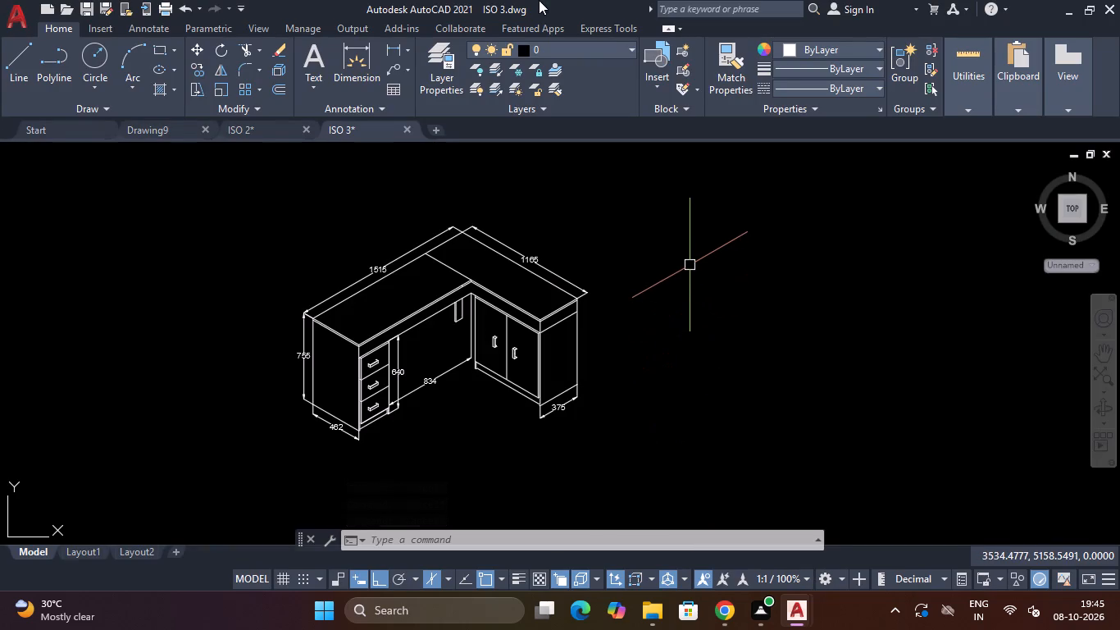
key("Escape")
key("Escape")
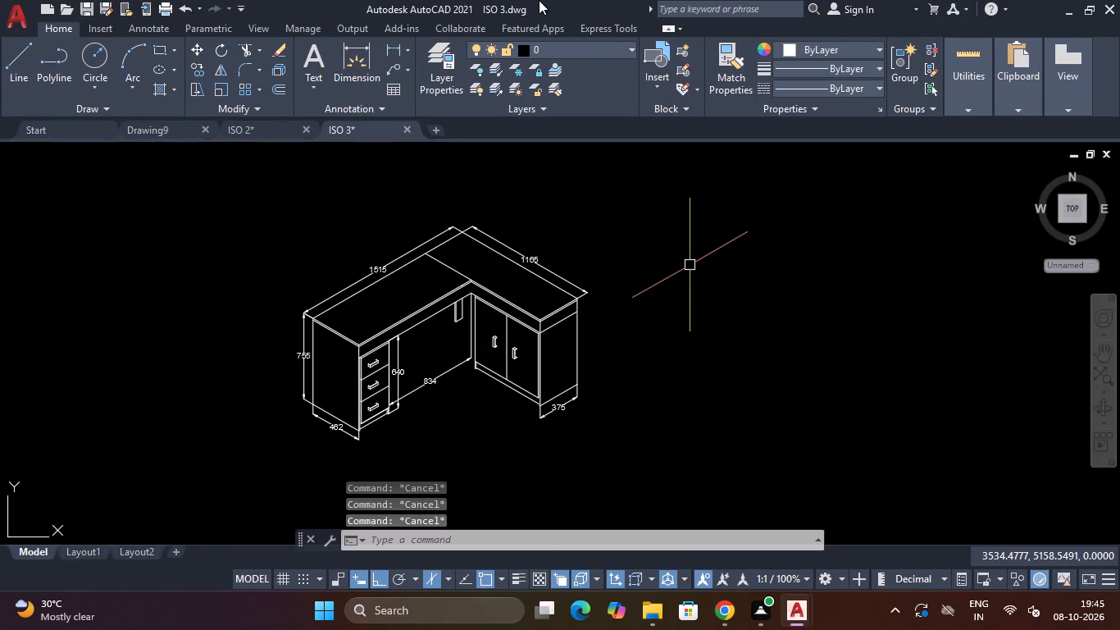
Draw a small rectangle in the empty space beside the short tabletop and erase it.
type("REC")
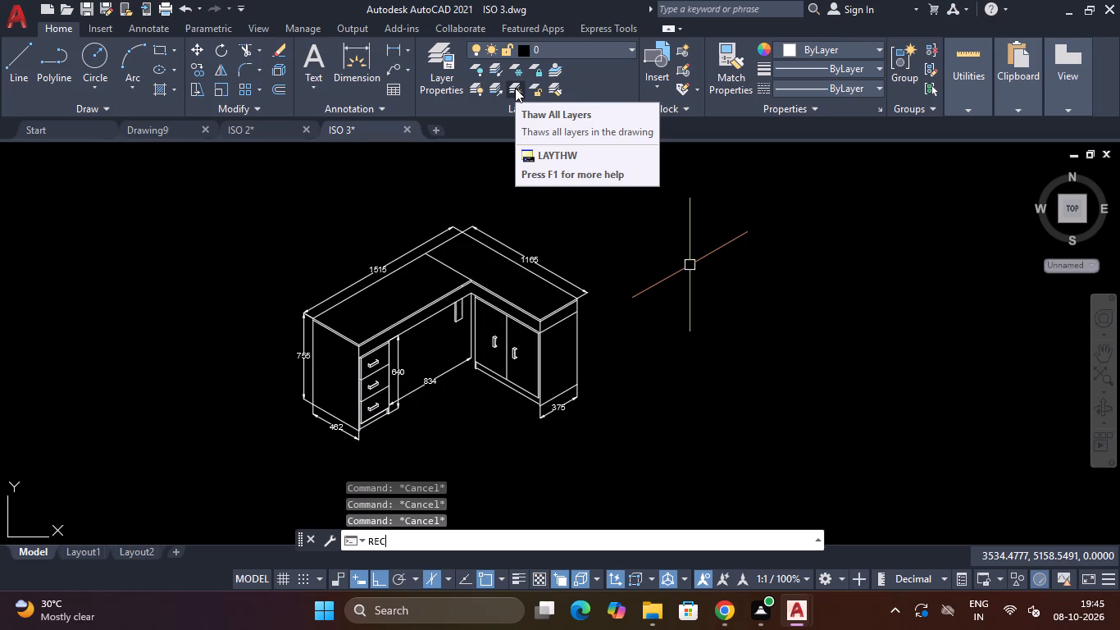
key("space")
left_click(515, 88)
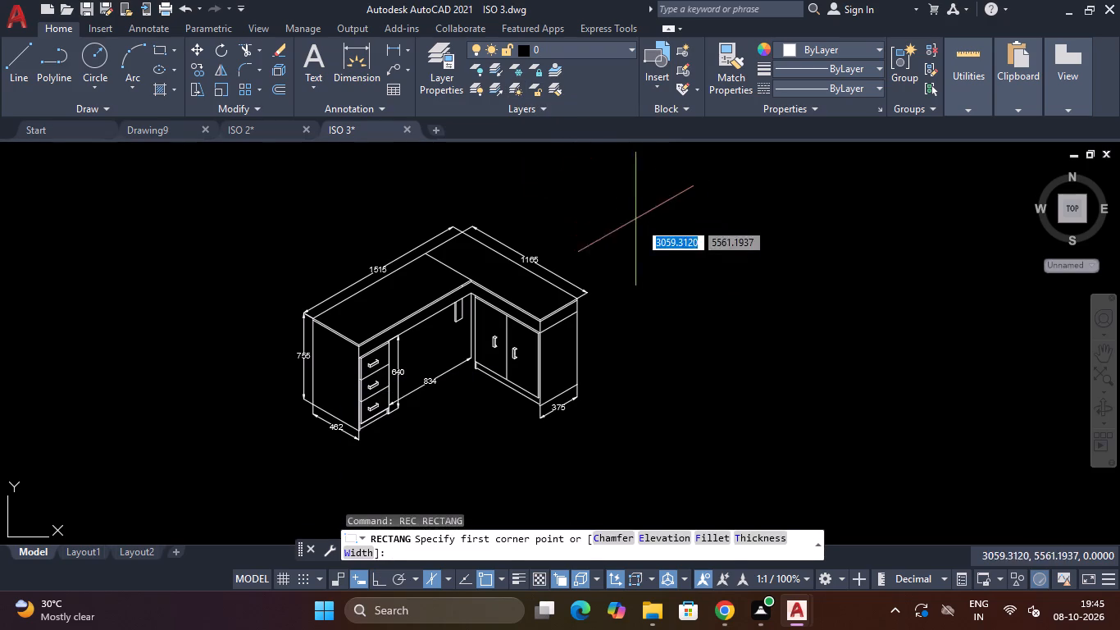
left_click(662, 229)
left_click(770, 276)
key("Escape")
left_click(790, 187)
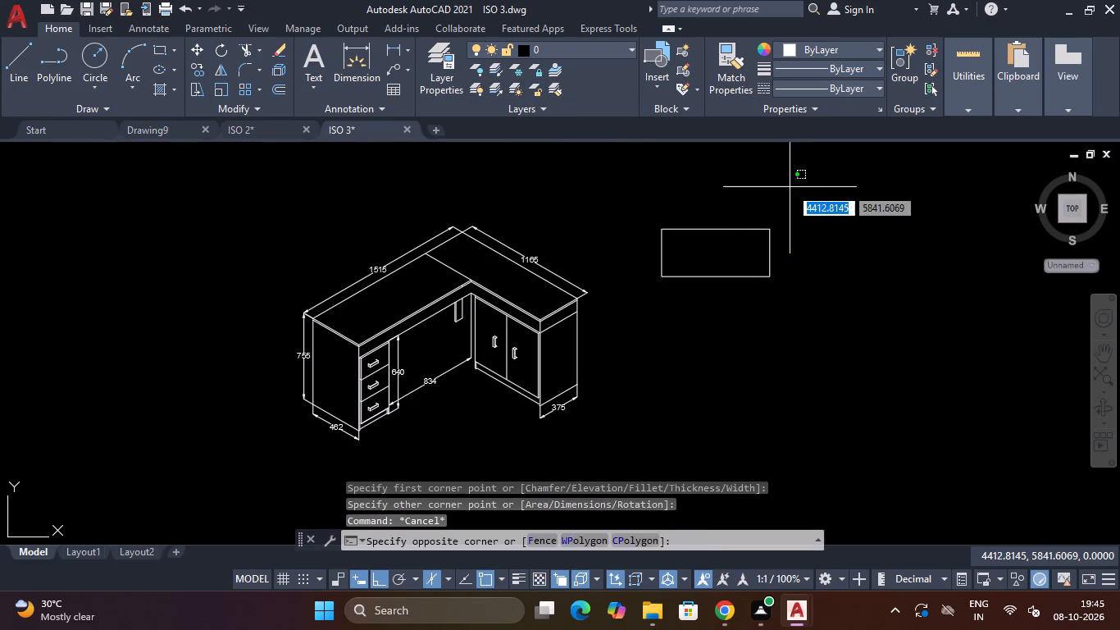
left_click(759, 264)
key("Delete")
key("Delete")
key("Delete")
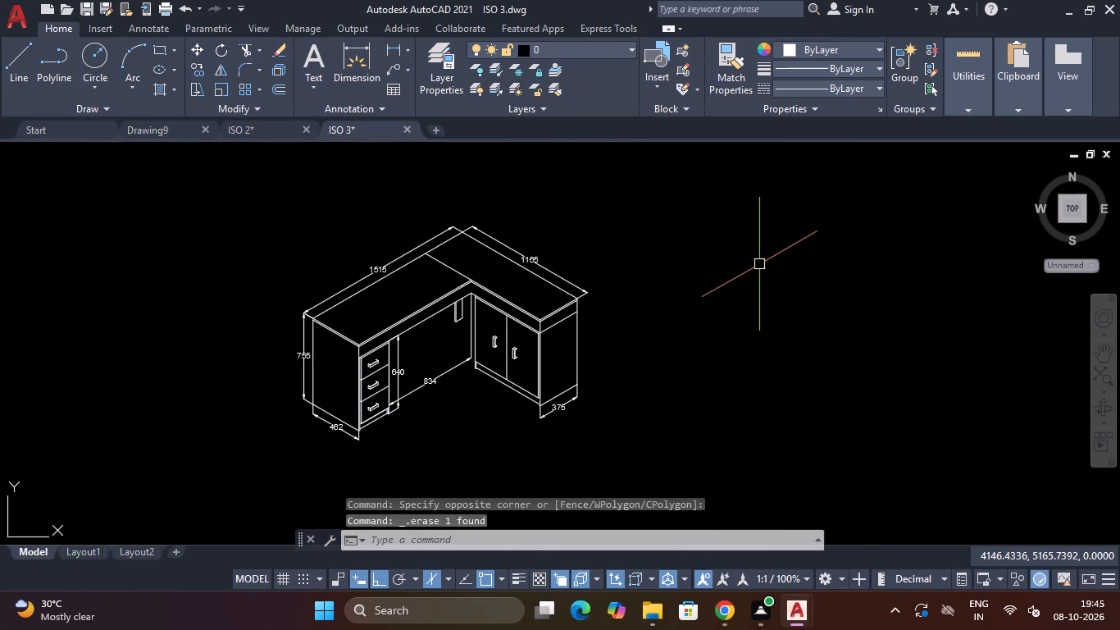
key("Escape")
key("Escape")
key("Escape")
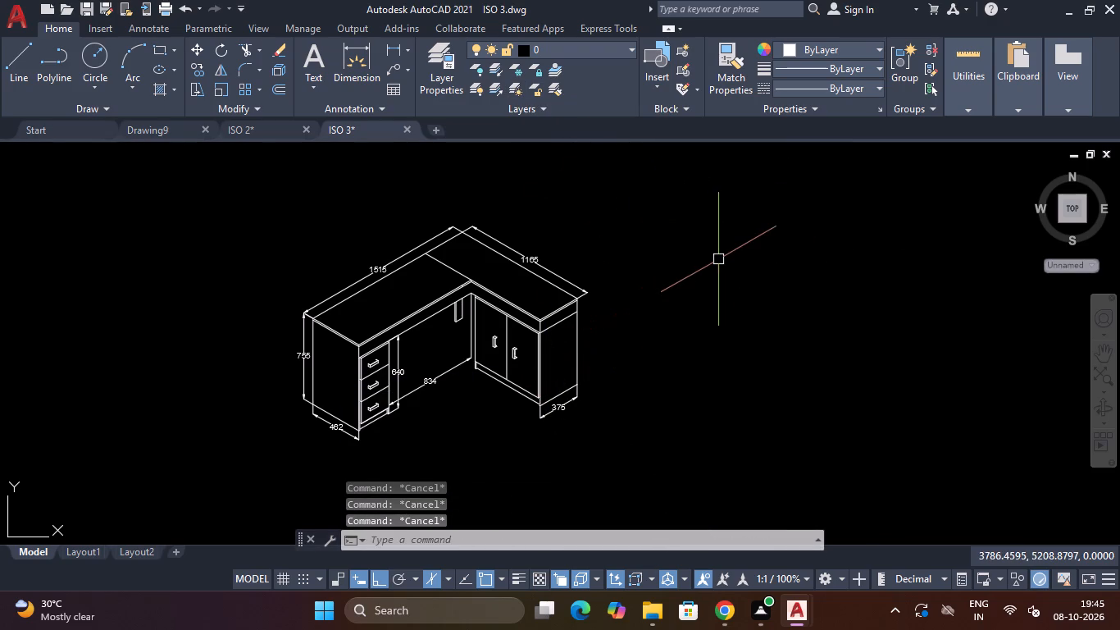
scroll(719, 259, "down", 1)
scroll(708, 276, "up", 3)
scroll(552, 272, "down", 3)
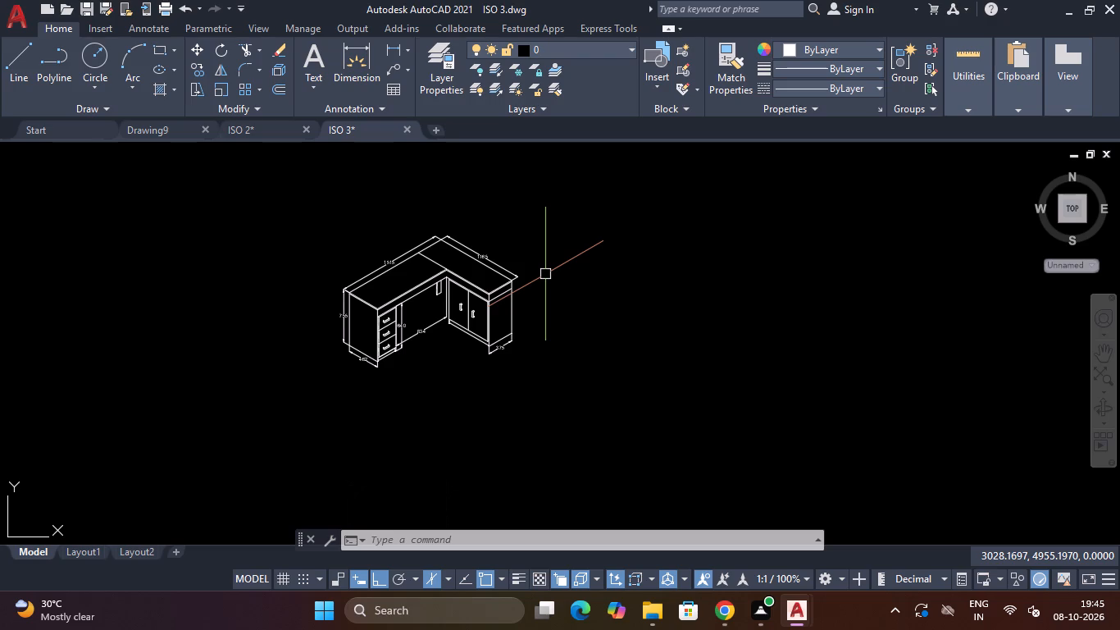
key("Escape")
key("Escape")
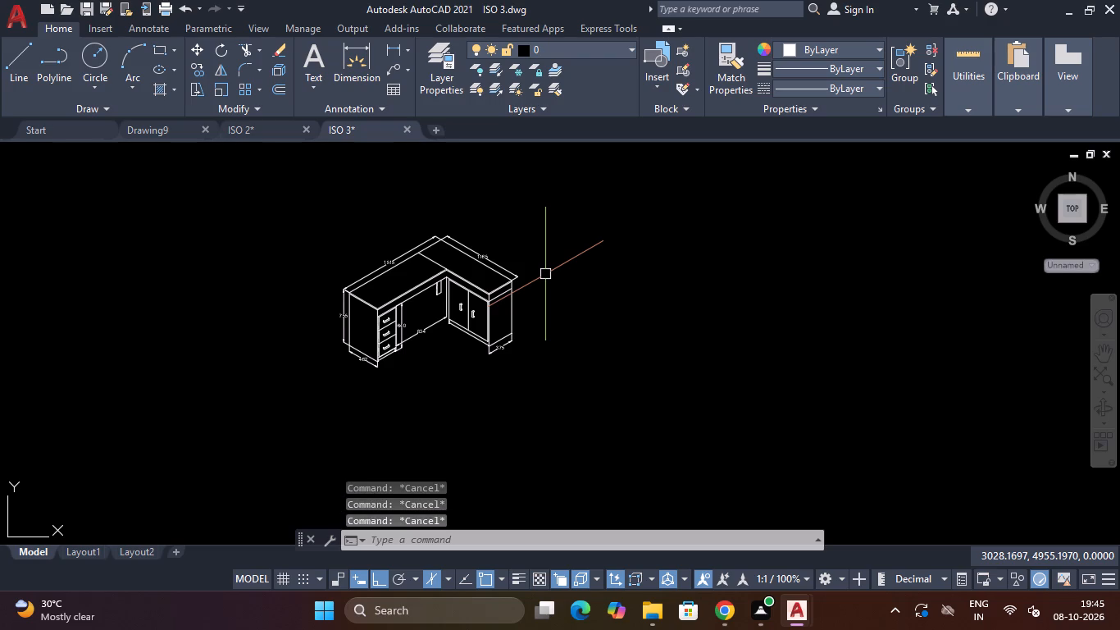
Fit the entire dimensioned desk drawing in the view with Zoom All.
key("a")
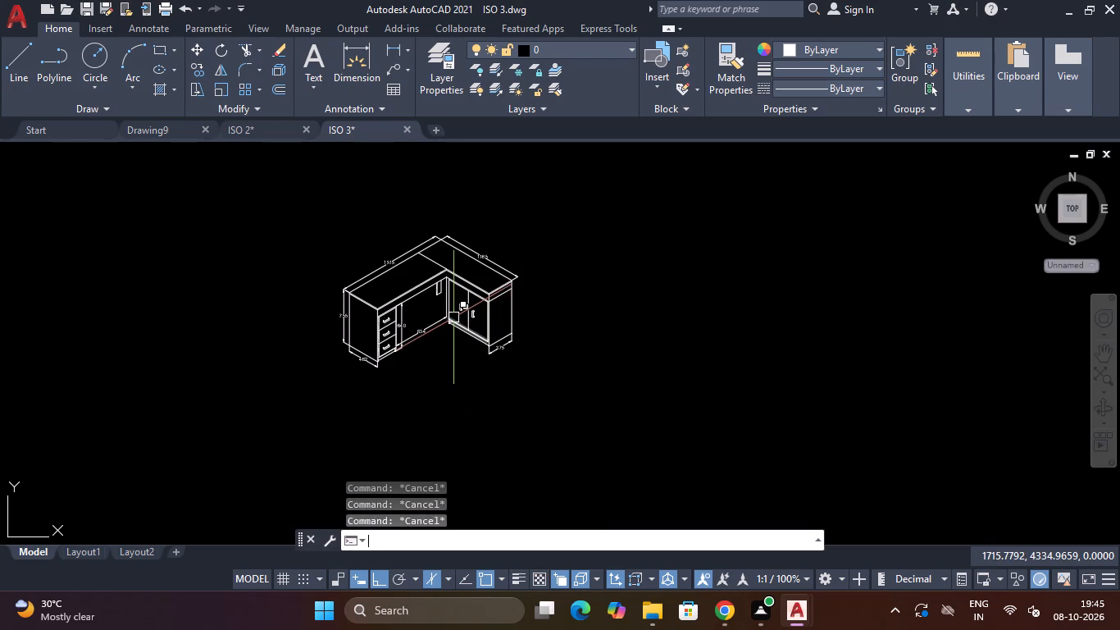
key("BackSpace")
key("Escape")
key("Escape")
type("Z")
key("space")
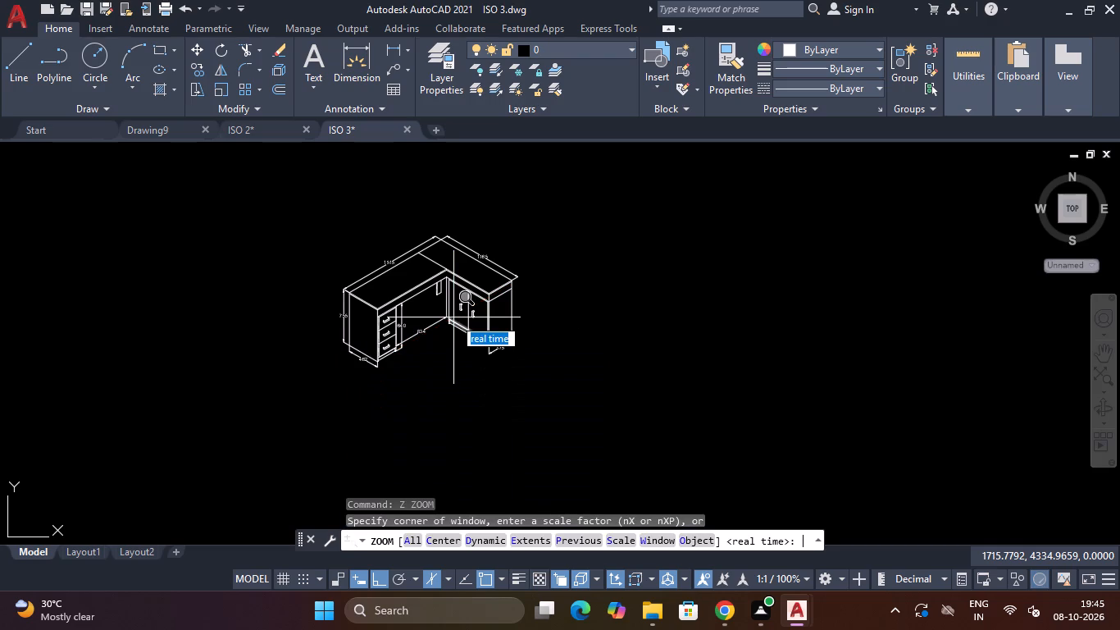
type("A")
key("space")
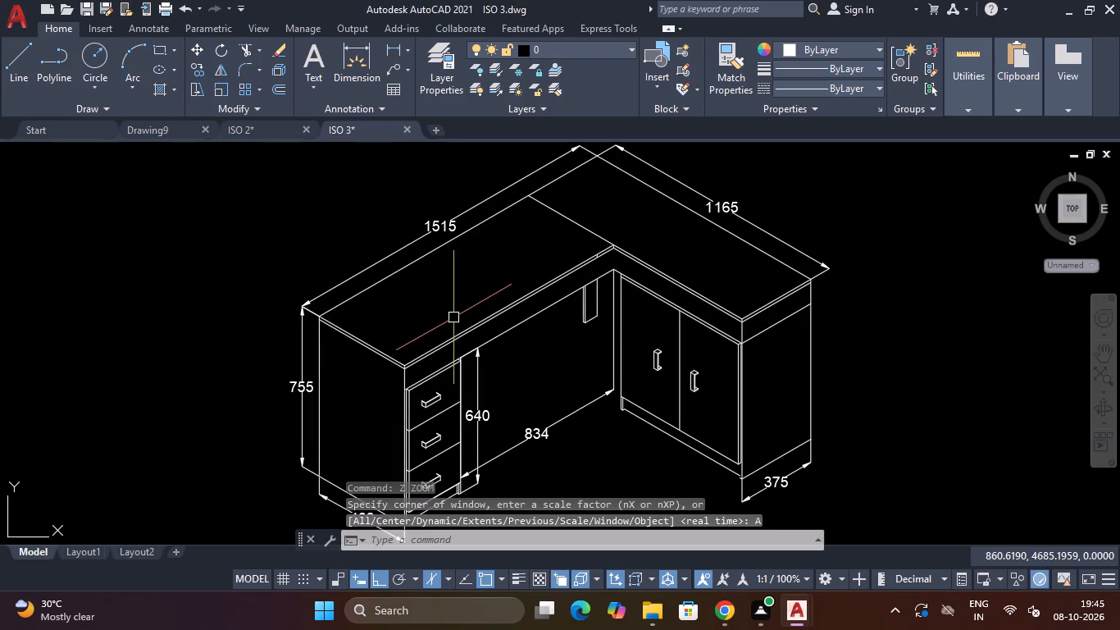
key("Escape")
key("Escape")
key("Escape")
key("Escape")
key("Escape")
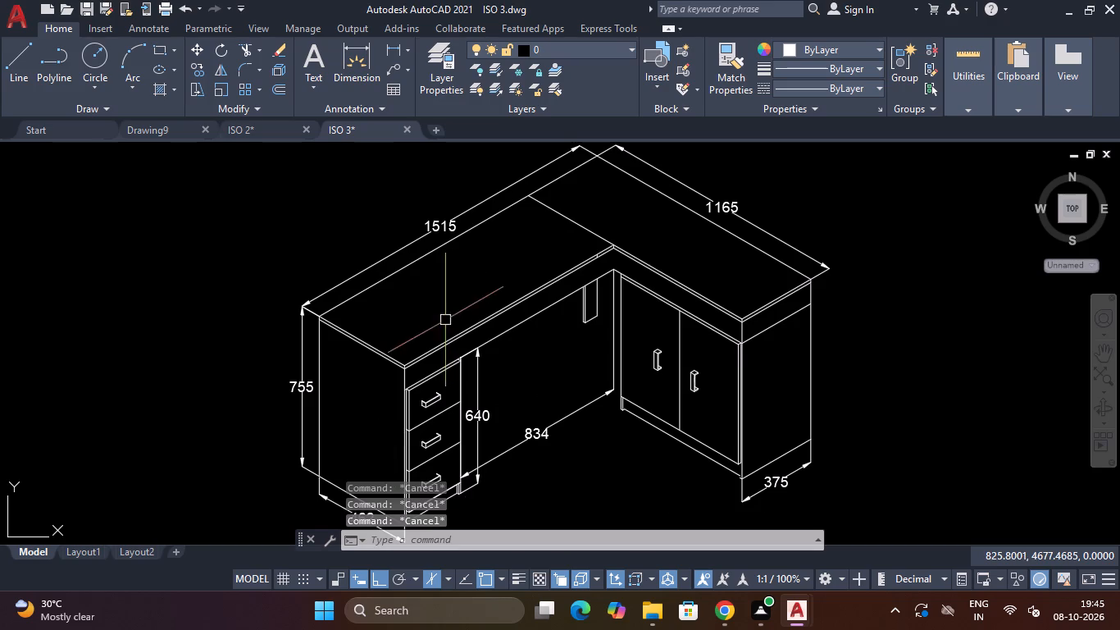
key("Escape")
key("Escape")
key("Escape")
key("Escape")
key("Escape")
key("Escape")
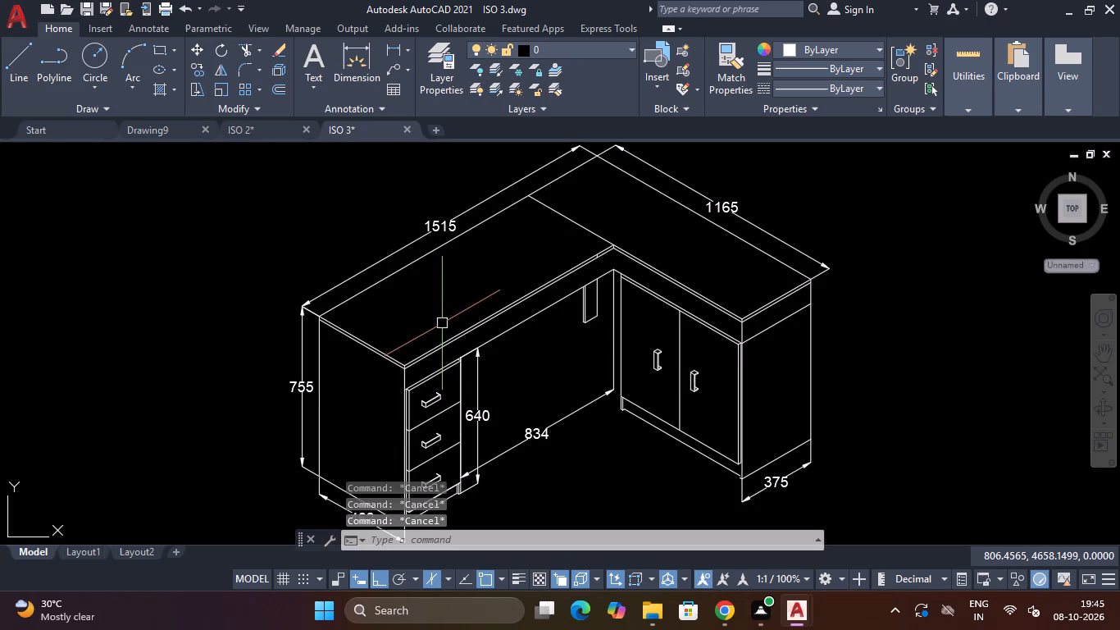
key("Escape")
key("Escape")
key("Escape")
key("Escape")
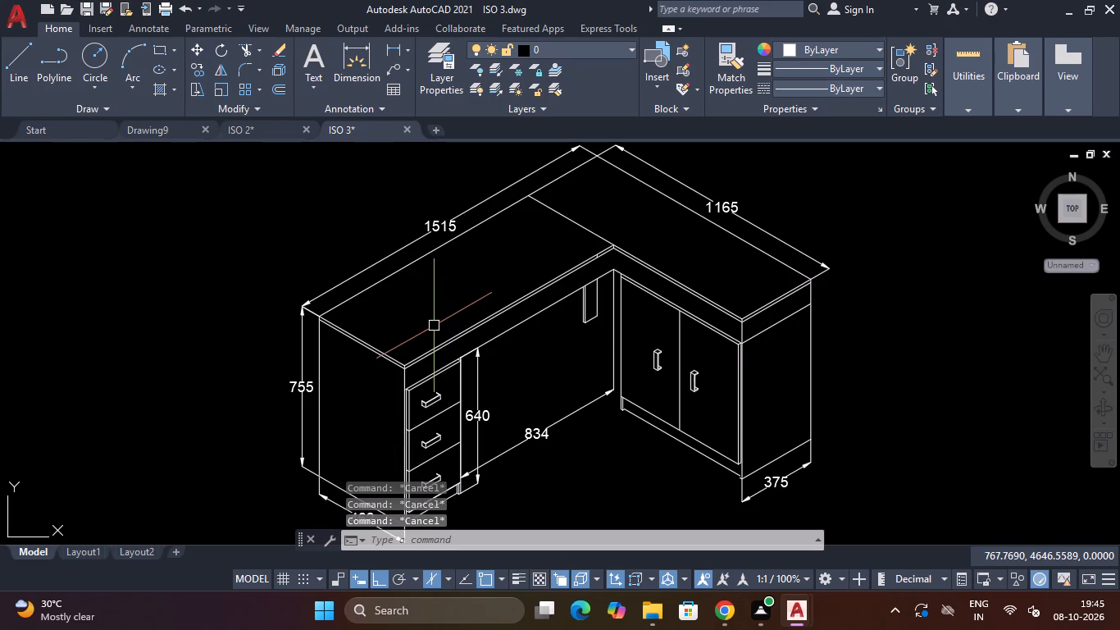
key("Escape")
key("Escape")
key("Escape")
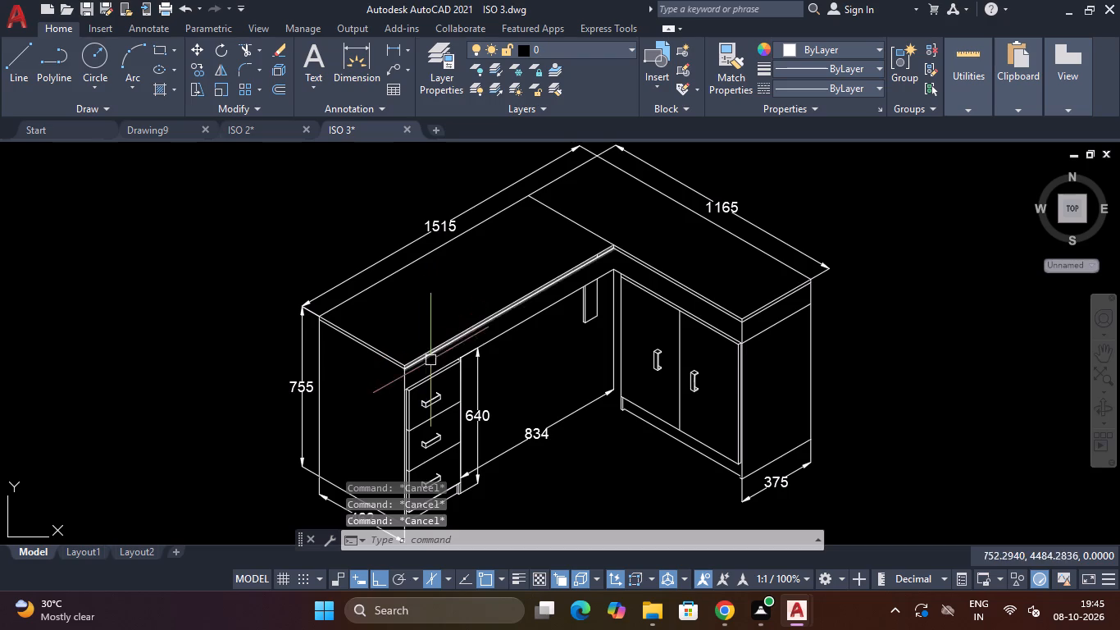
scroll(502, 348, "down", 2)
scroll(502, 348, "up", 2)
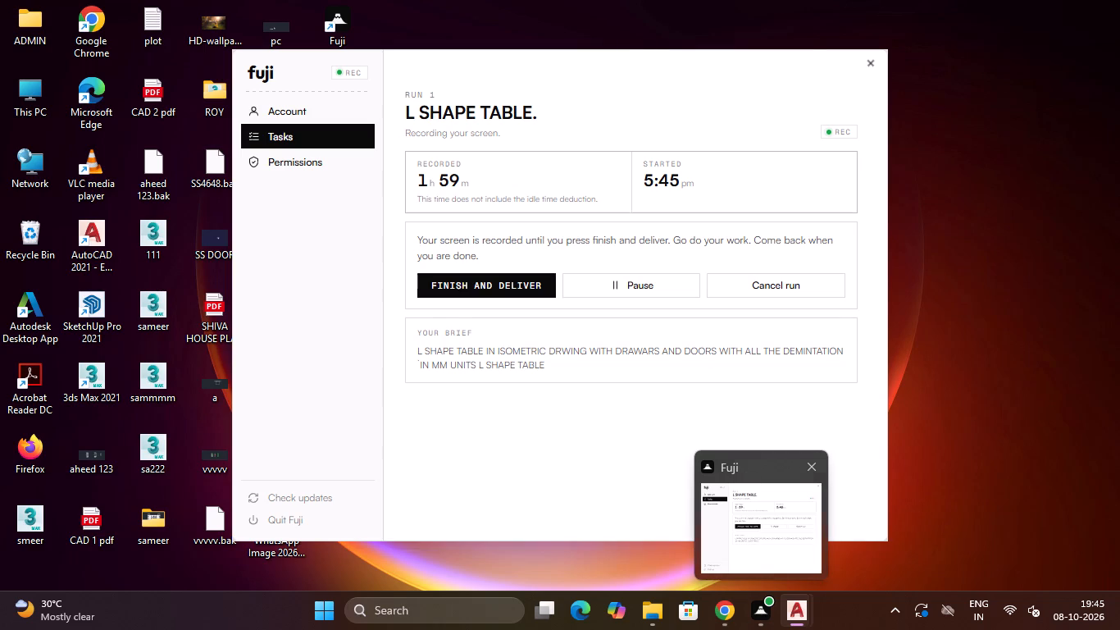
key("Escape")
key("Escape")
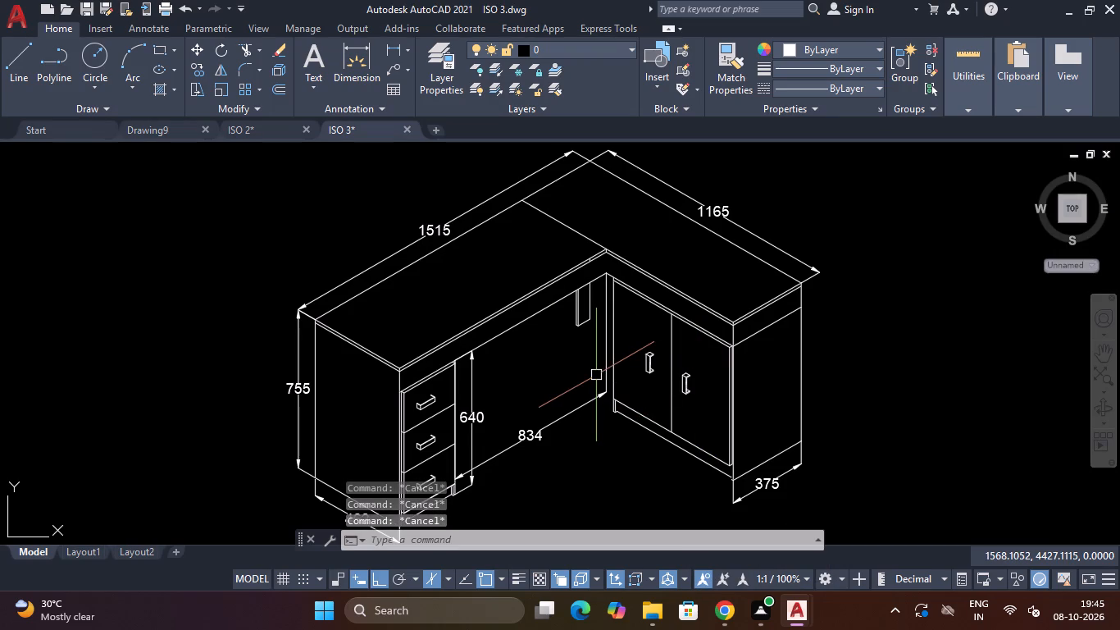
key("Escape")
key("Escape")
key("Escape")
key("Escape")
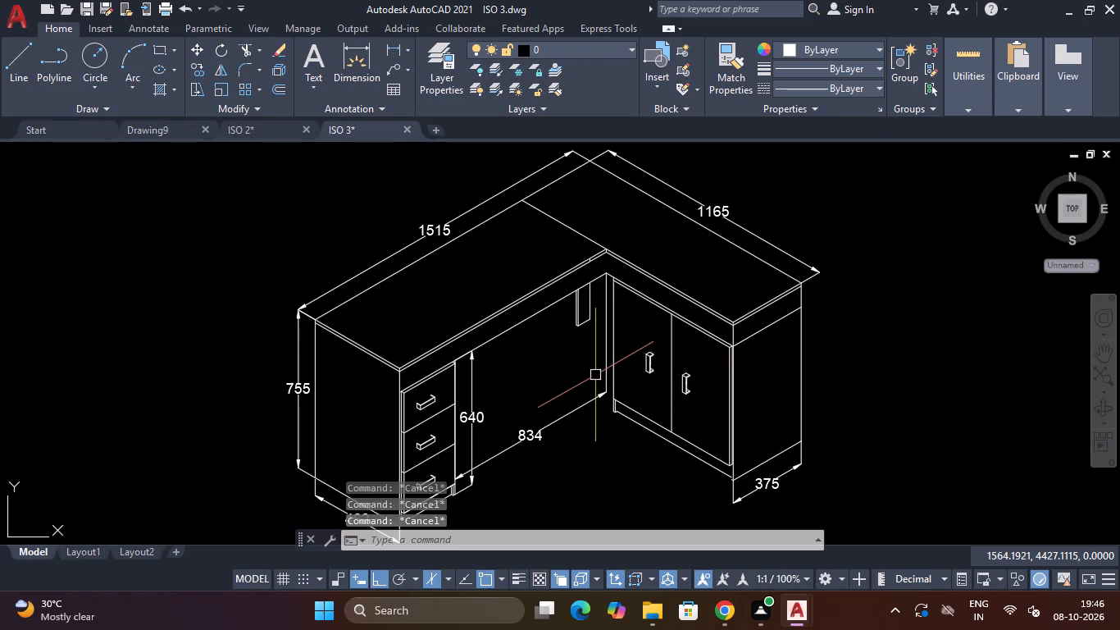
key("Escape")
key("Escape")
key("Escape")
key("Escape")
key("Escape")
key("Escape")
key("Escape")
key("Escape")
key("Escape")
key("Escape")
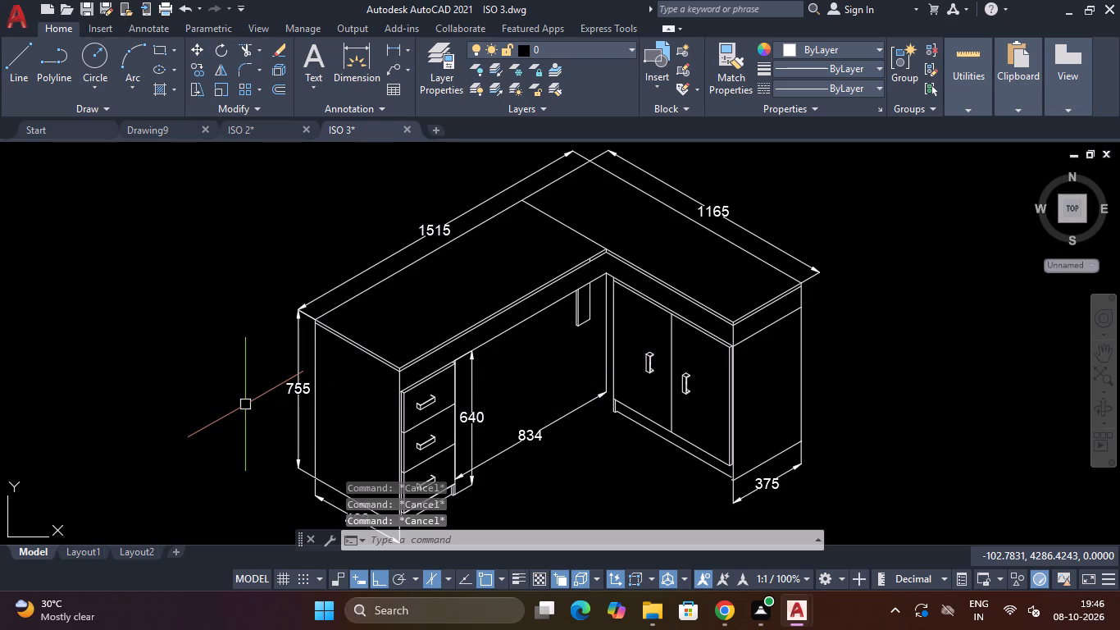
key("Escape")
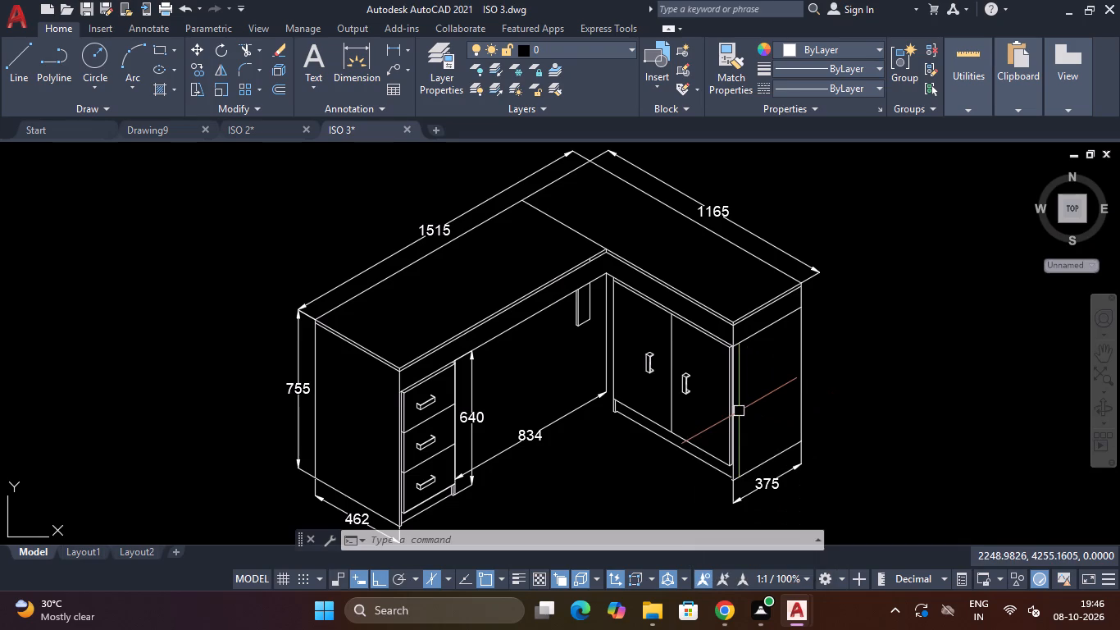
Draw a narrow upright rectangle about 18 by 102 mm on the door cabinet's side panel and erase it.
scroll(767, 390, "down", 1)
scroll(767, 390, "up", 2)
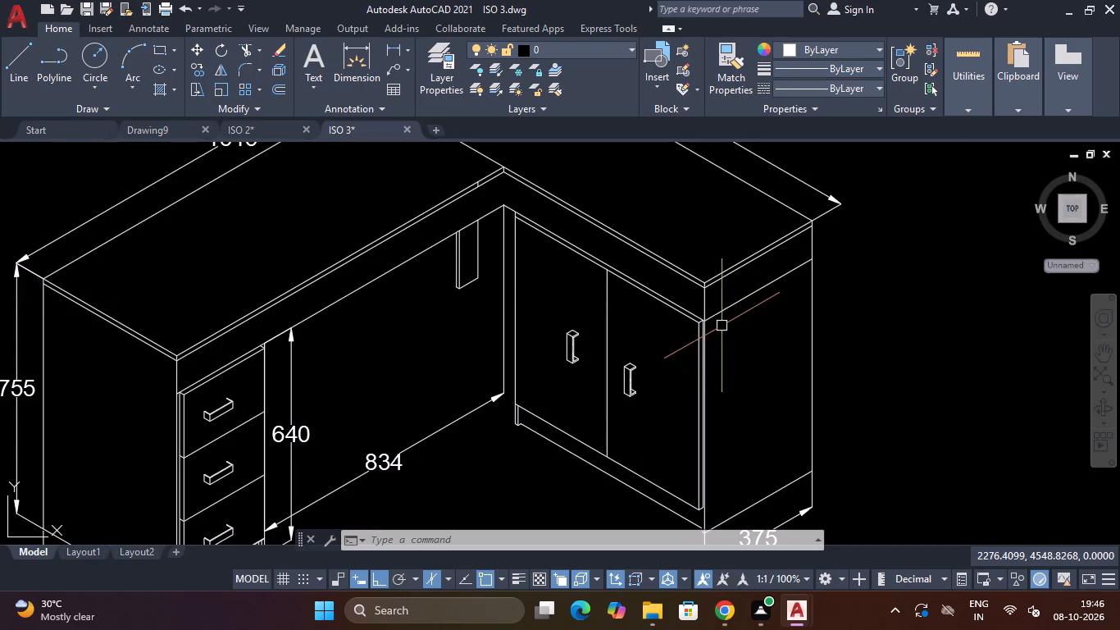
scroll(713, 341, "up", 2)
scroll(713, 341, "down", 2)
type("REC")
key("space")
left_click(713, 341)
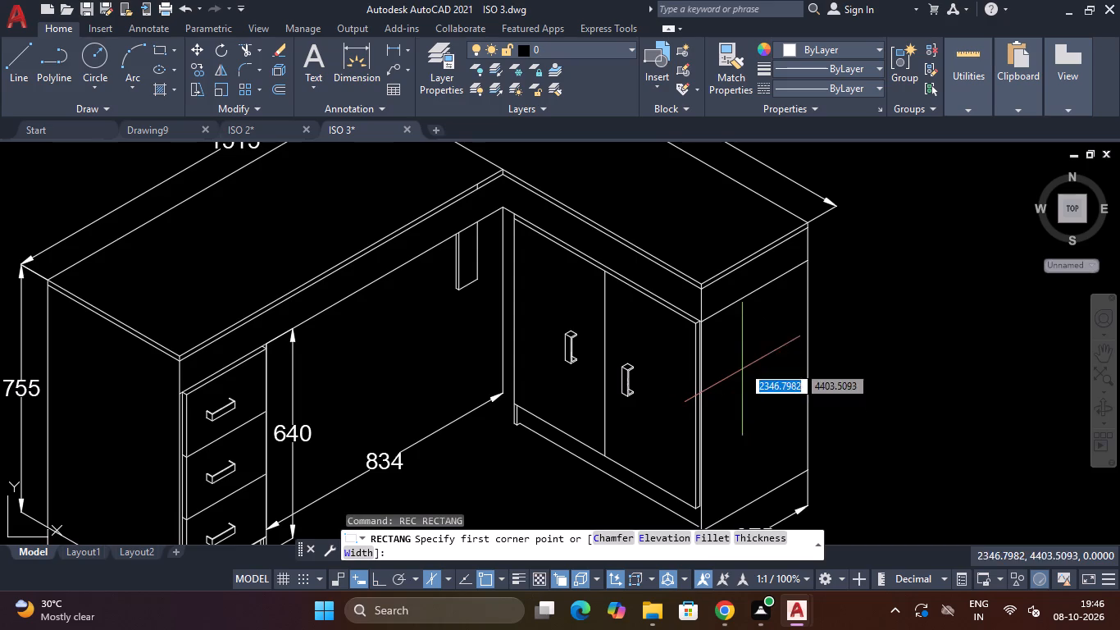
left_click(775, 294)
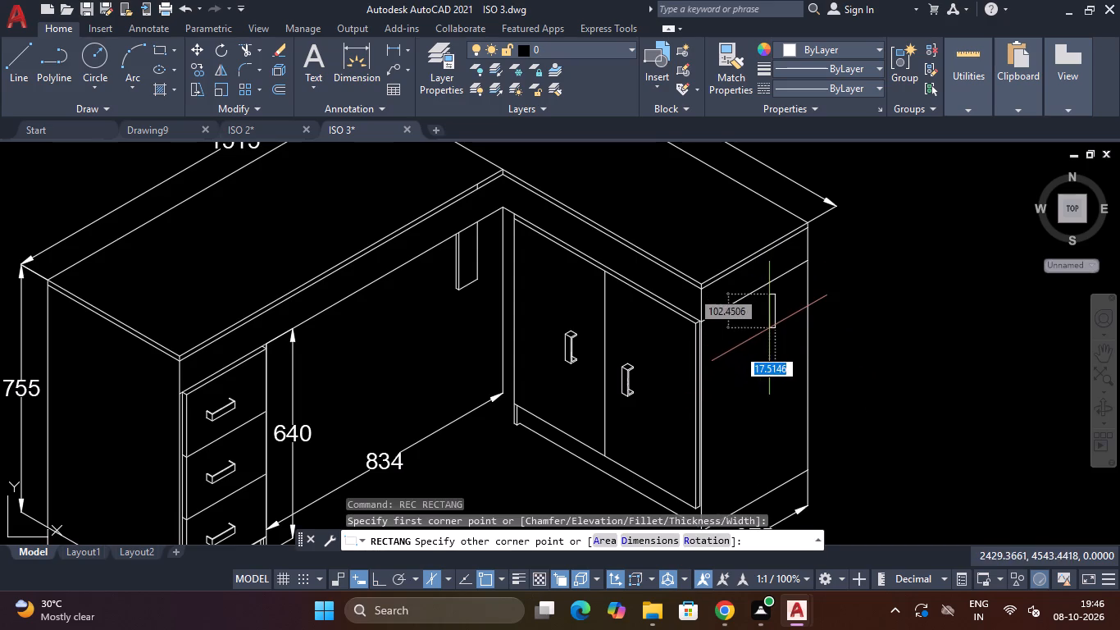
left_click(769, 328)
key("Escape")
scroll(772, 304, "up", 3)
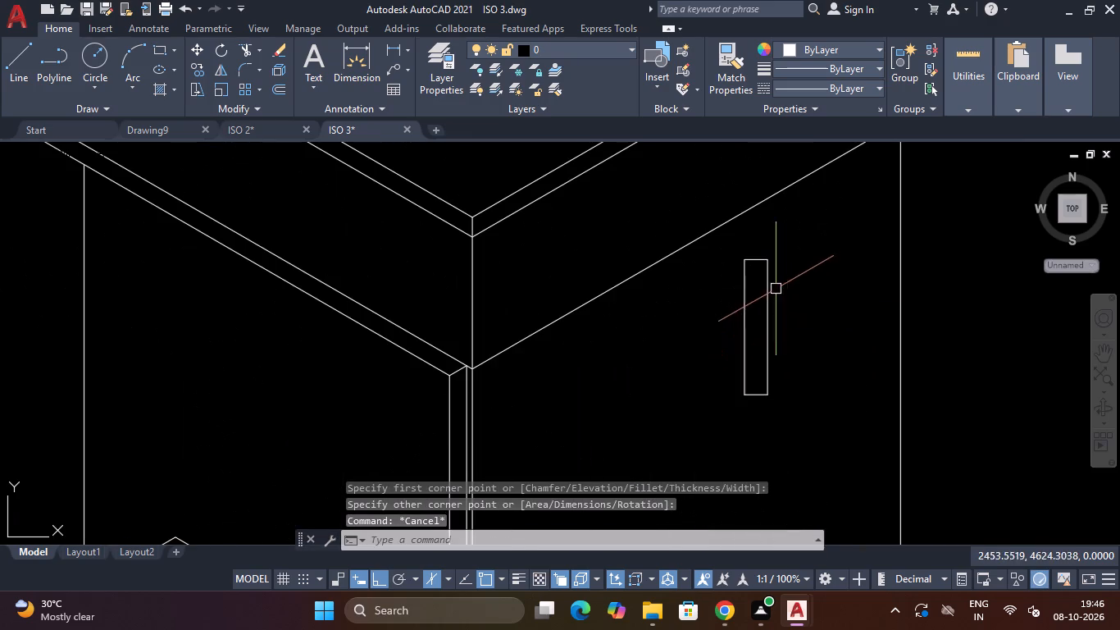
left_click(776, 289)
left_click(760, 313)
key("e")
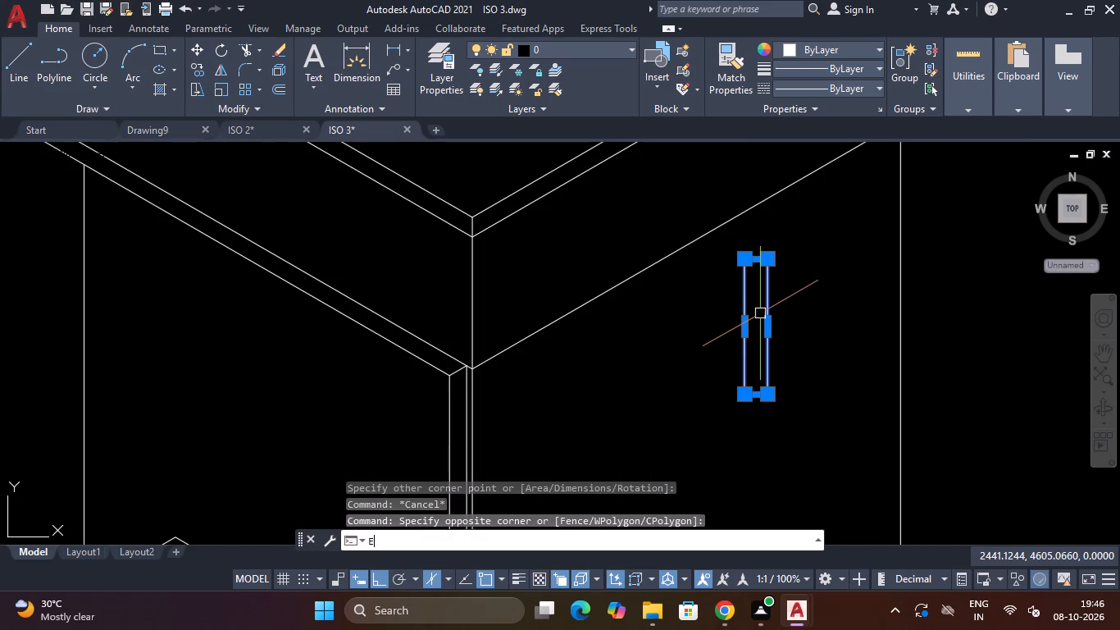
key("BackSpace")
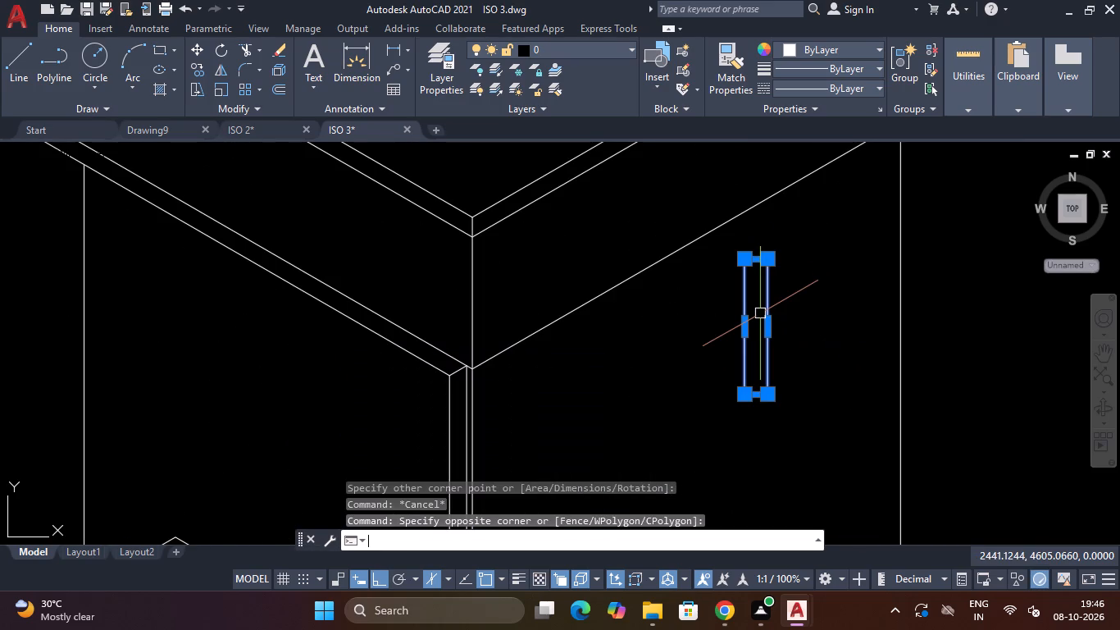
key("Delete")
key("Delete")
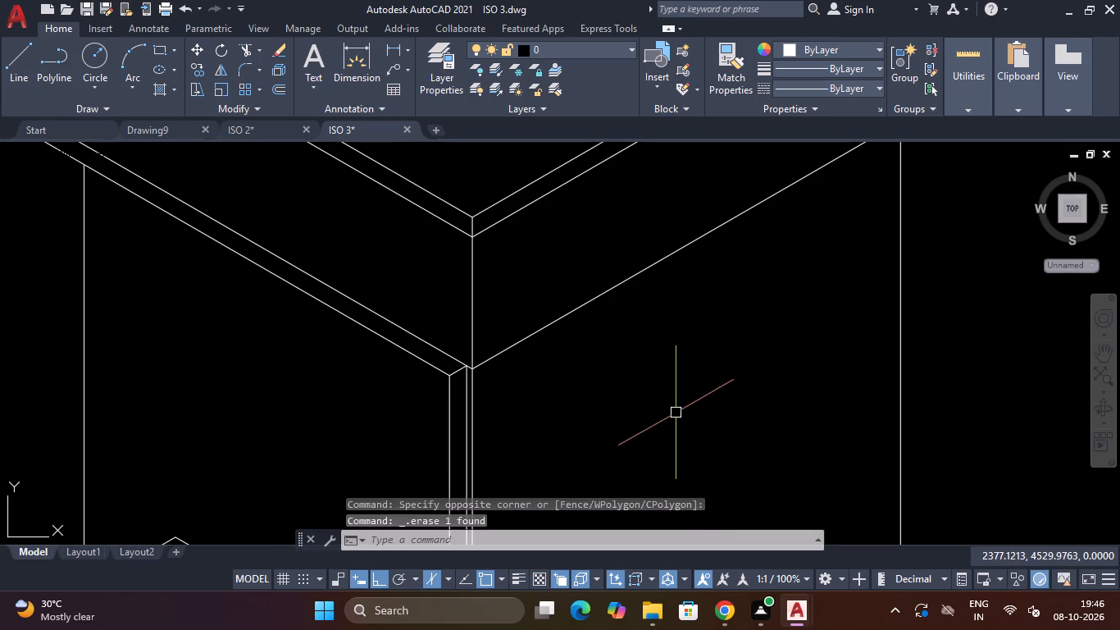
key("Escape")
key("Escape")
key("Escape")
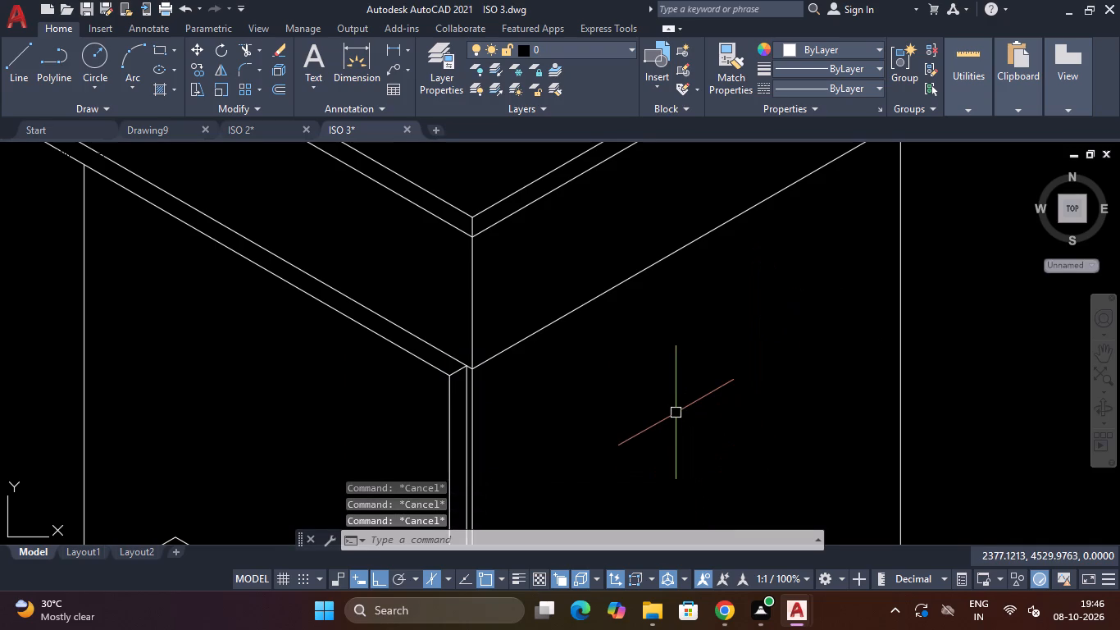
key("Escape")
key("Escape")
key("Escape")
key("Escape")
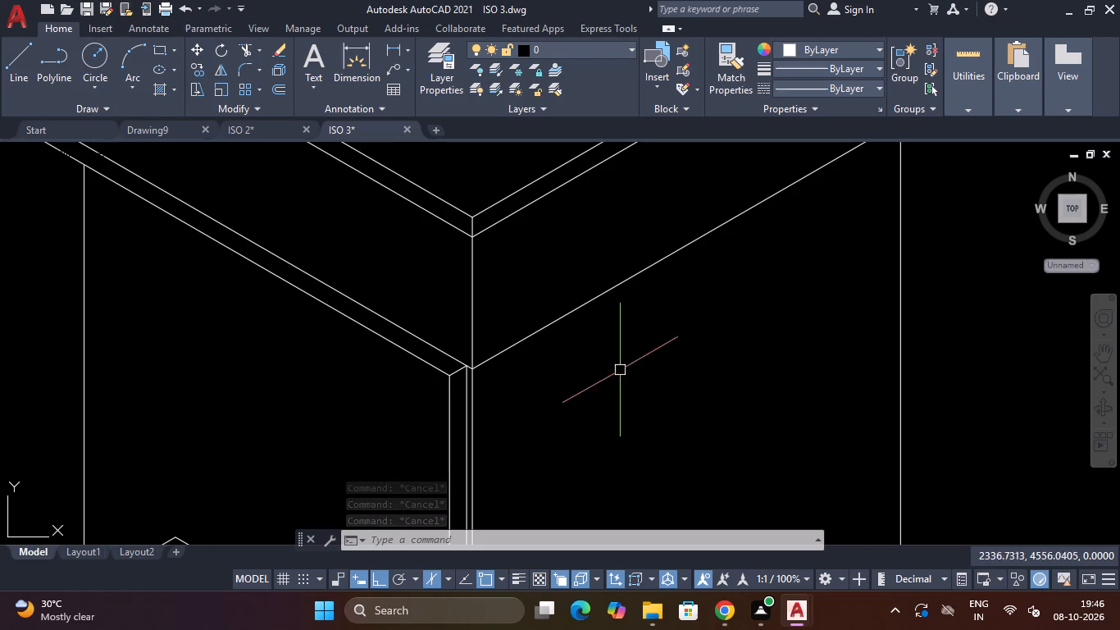
Examine the door cabinet's upper front corner under the tabletop edge, comparing it with the whole desk.
scroll(620, 365, "down", 3)
scroll(620, 365, "up", 3)
scroll(549, 302, "down", 3)
scroll(490, 277, "up", 2)
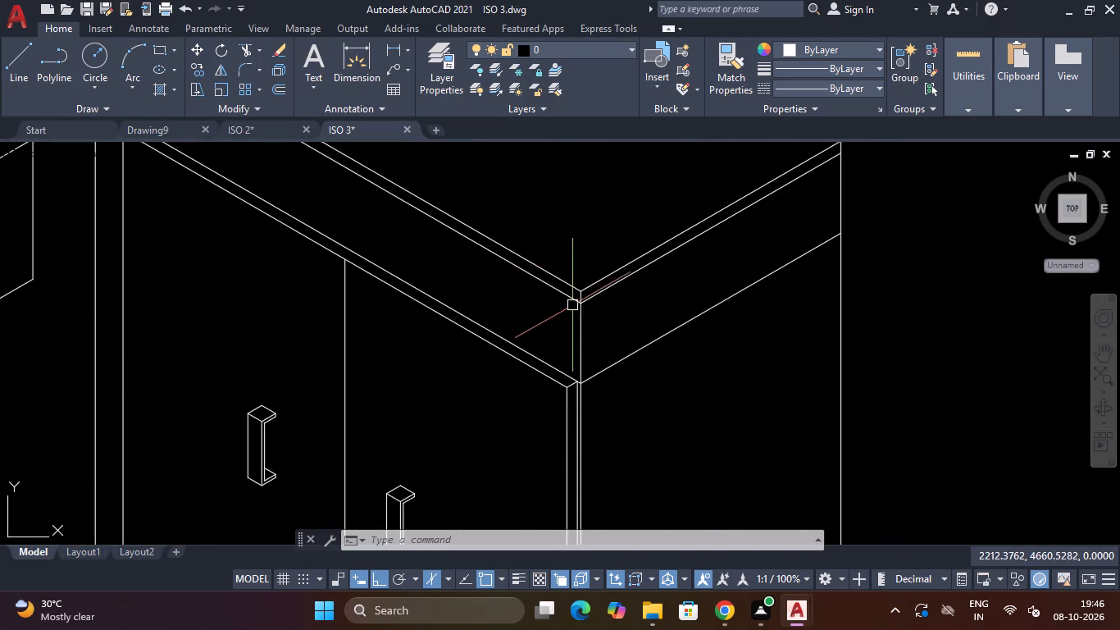
scroll(578, 304, "up", 2)
scroll(568, 328, "down", 5)
scroll(584, 506, "up", 2)
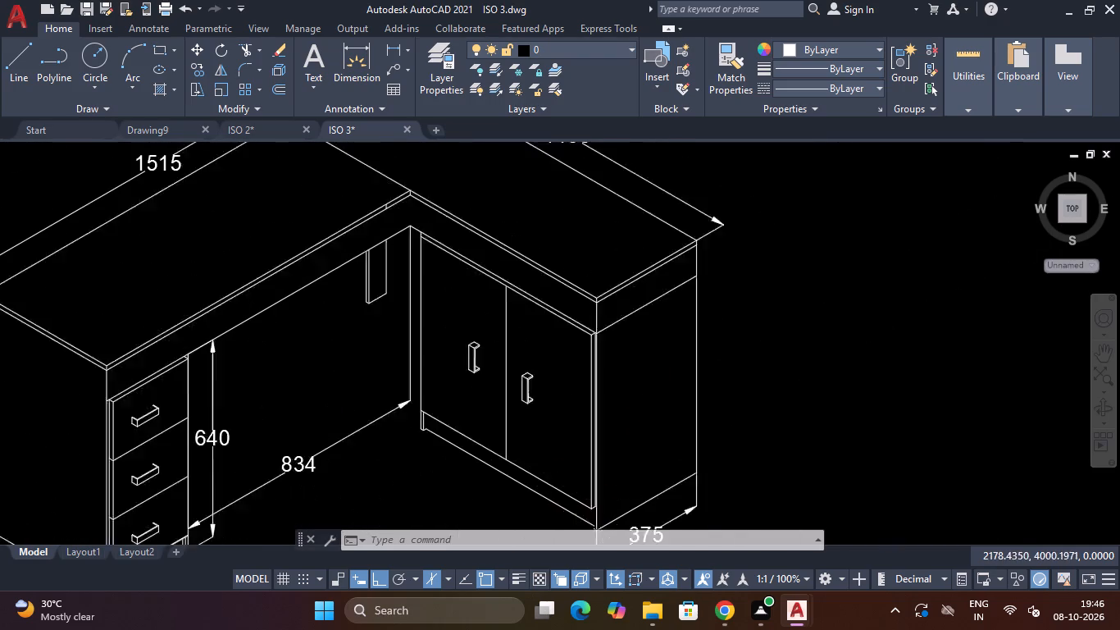
scroll(696, 335, "down", 3)
scroll(679, 370, "up", 4)
scroll(638, 452, "down", 3)
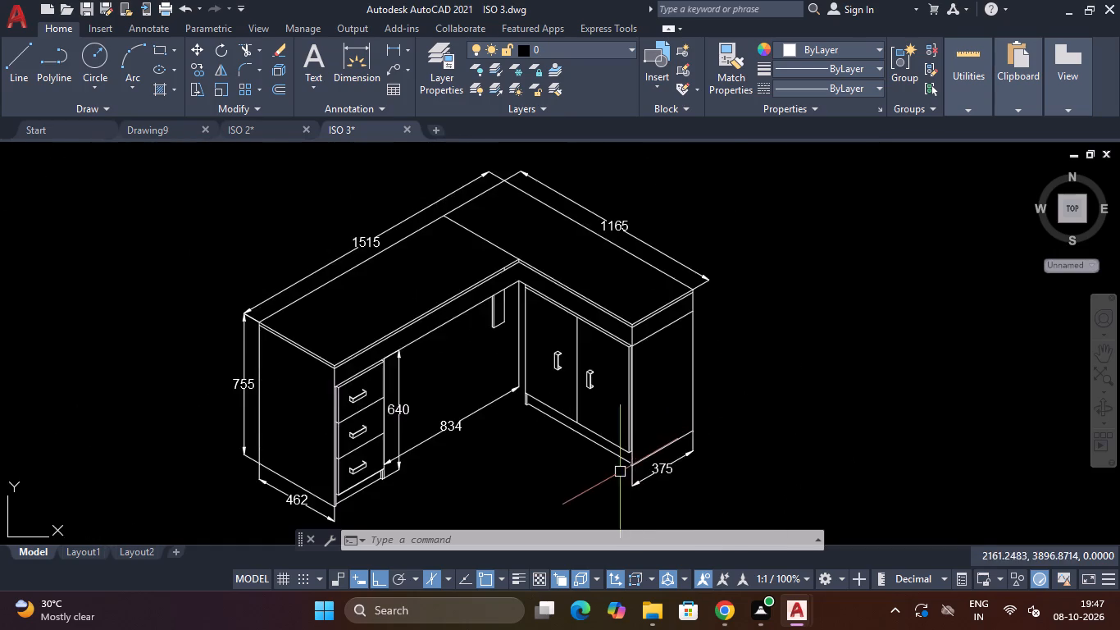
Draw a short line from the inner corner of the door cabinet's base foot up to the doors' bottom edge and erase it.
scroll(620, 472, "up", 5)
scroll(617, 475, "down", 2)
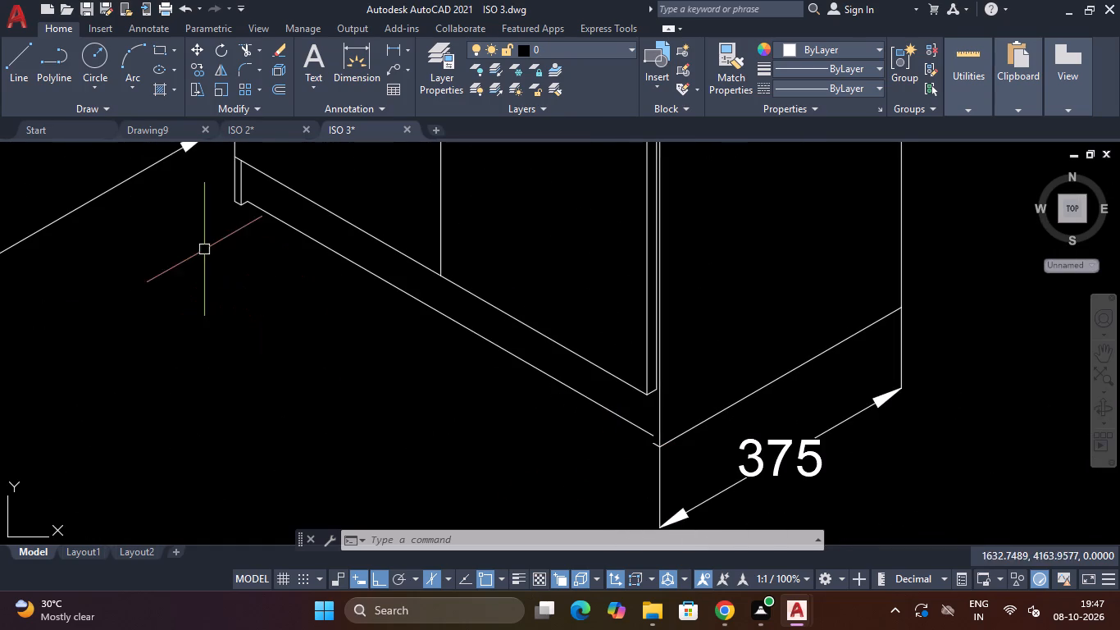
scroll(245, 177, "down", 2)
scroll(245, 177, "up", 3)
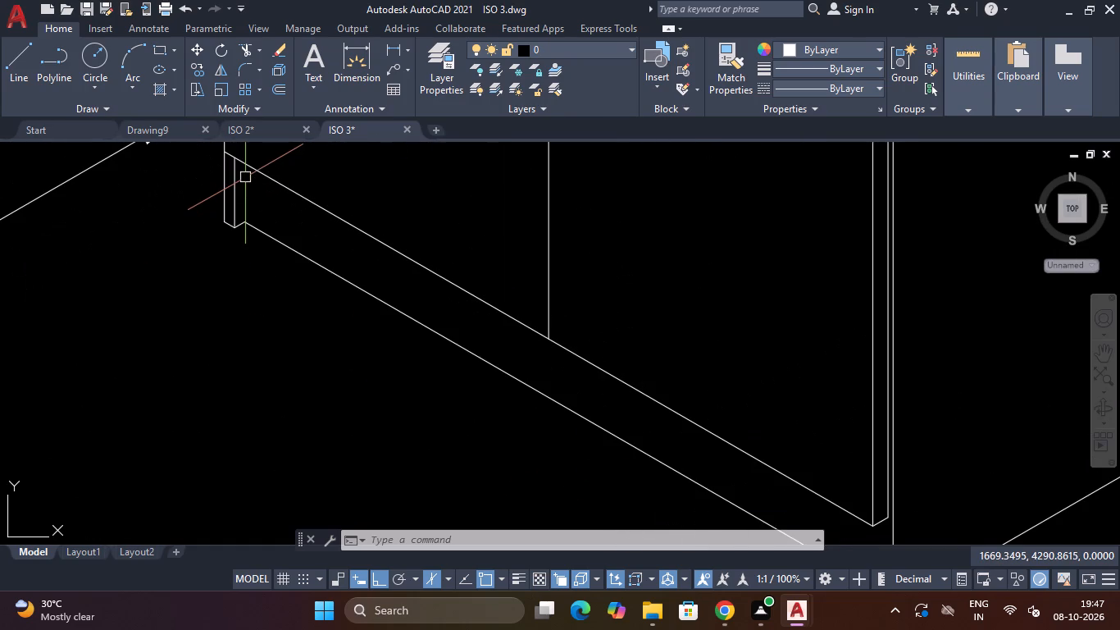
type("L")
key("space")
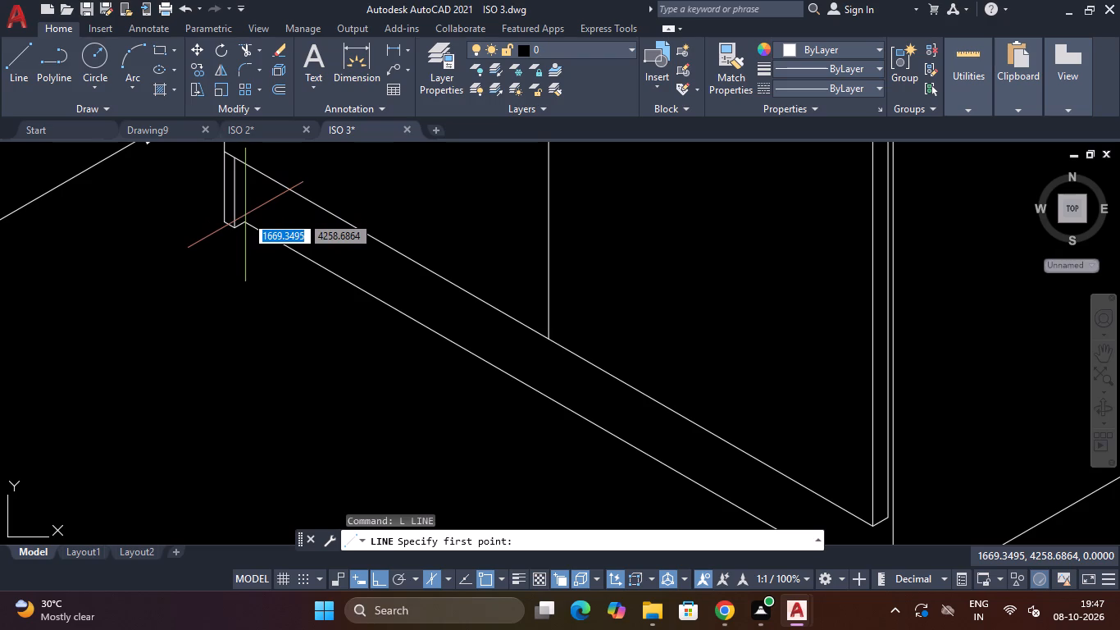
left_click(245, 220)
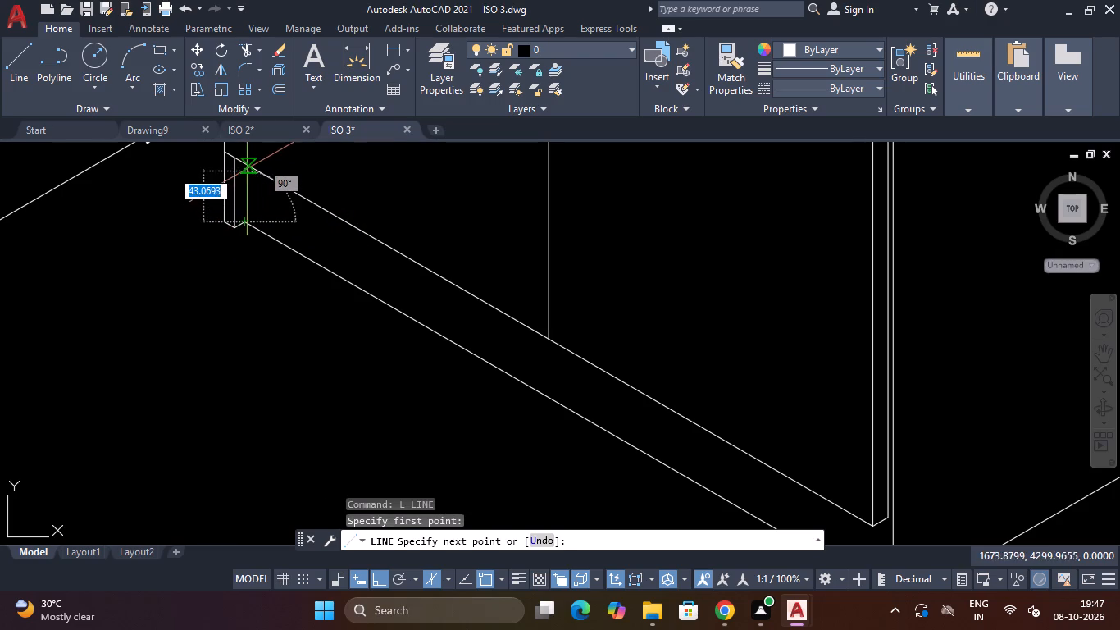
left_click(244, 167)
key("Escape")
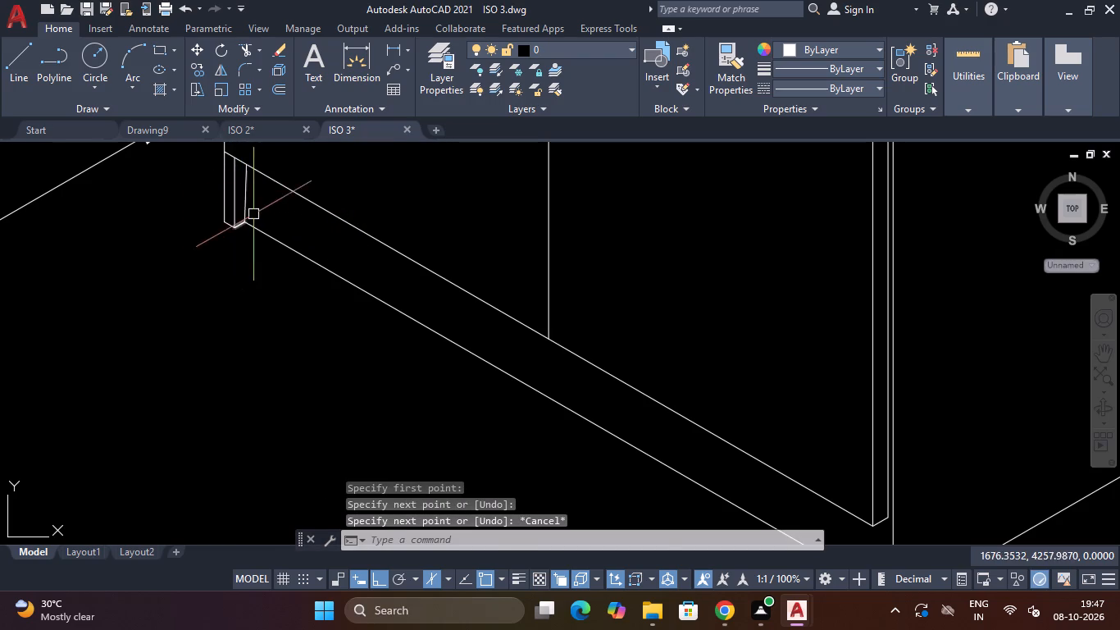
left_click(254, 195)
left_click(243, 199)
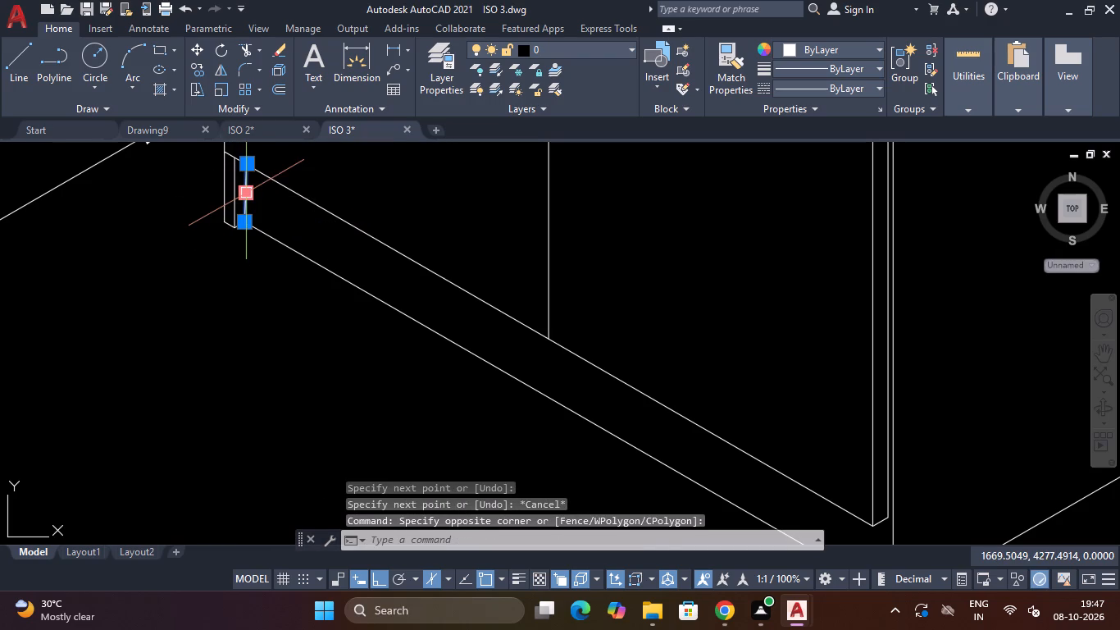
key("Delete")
Draw a vertical line about 66 mm long from the base foot's inner corner and trim it at the doors' bottom edge.
key("l")
key("space")
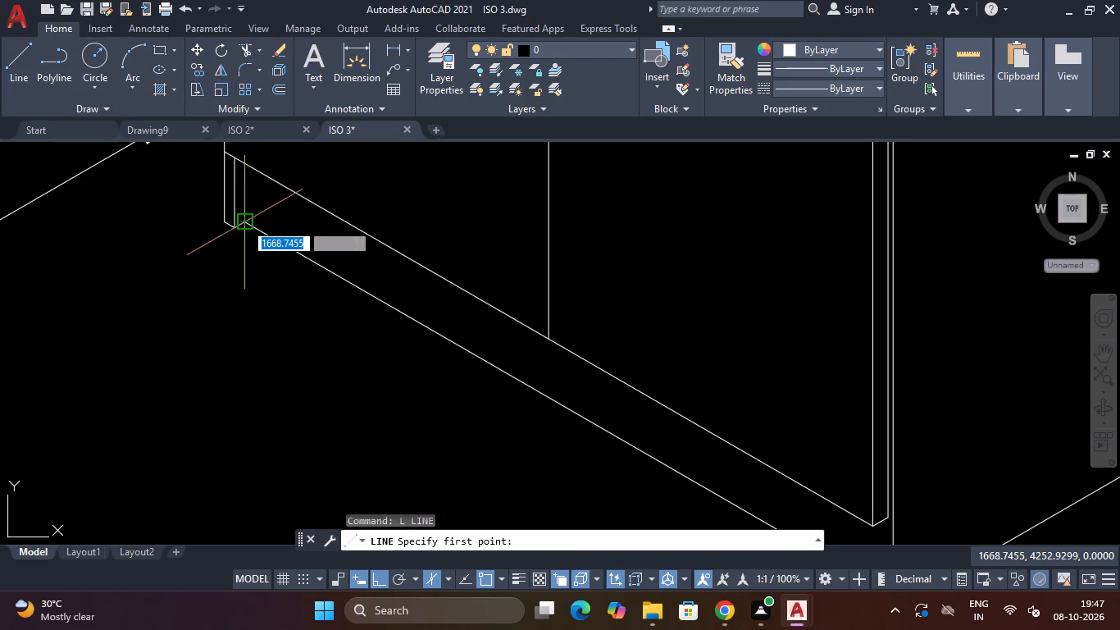
left_click(244, 222)
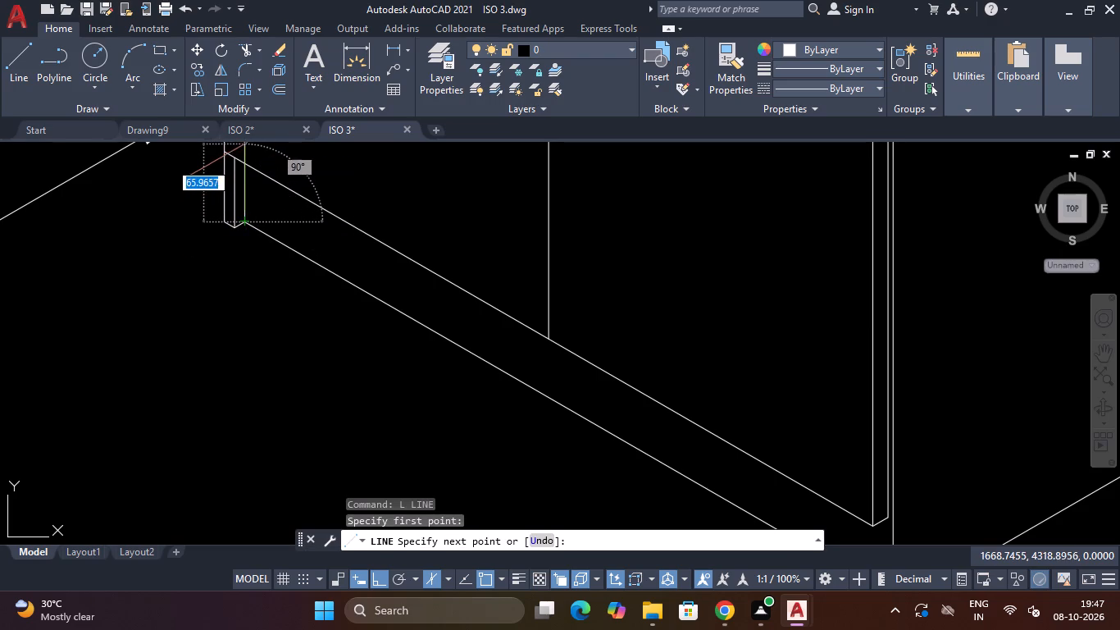
left_click(244, 145)
key("Escape")
scroll(244, 145, "up", 4)
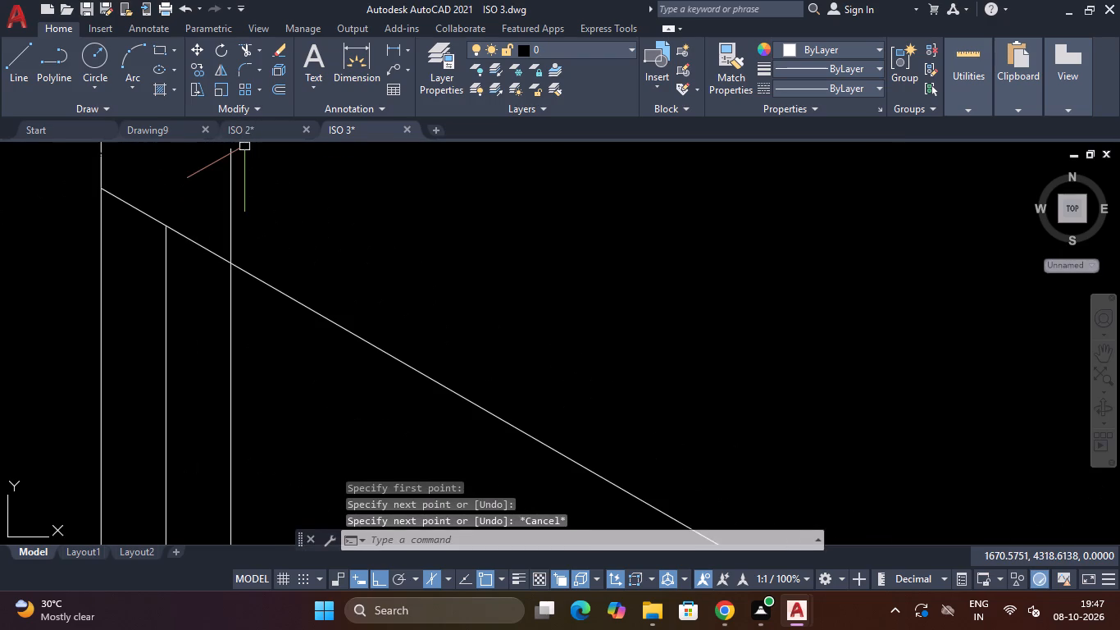
type("TR")
key("space")
left_click(243, 192)
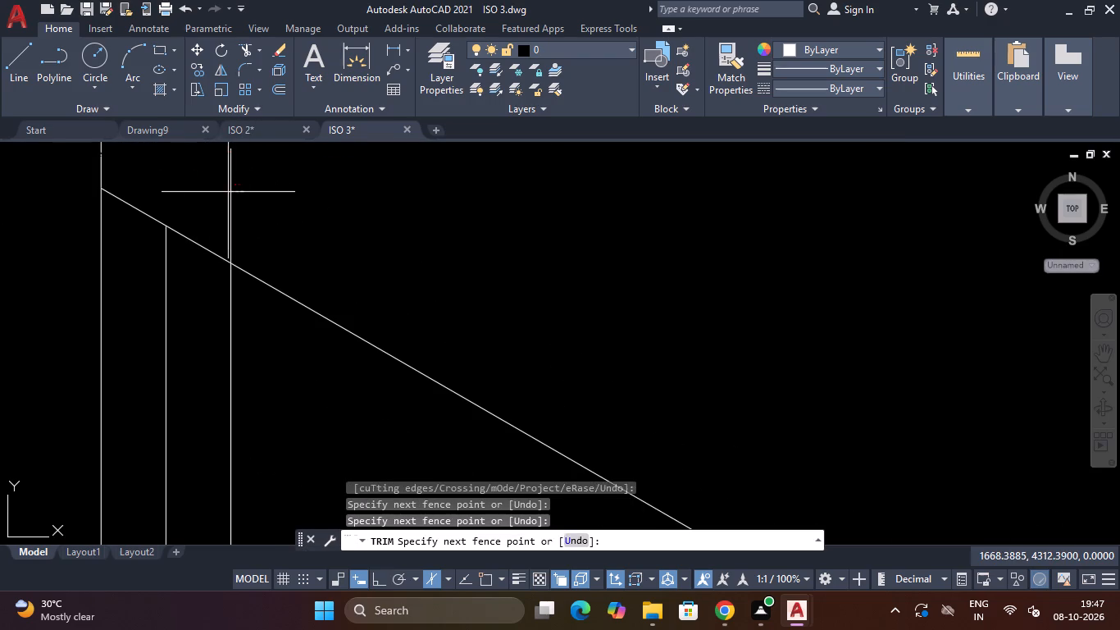
left_click(228, 192)
scroll(228, 192, "down", 5)
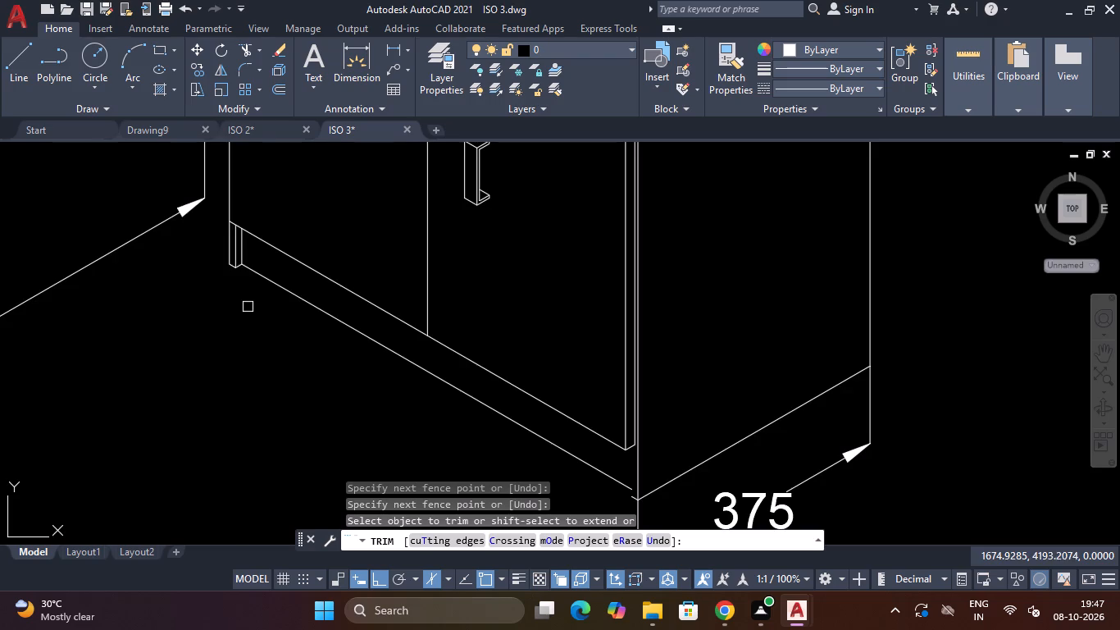
scroll(248, 307, "down", 2)
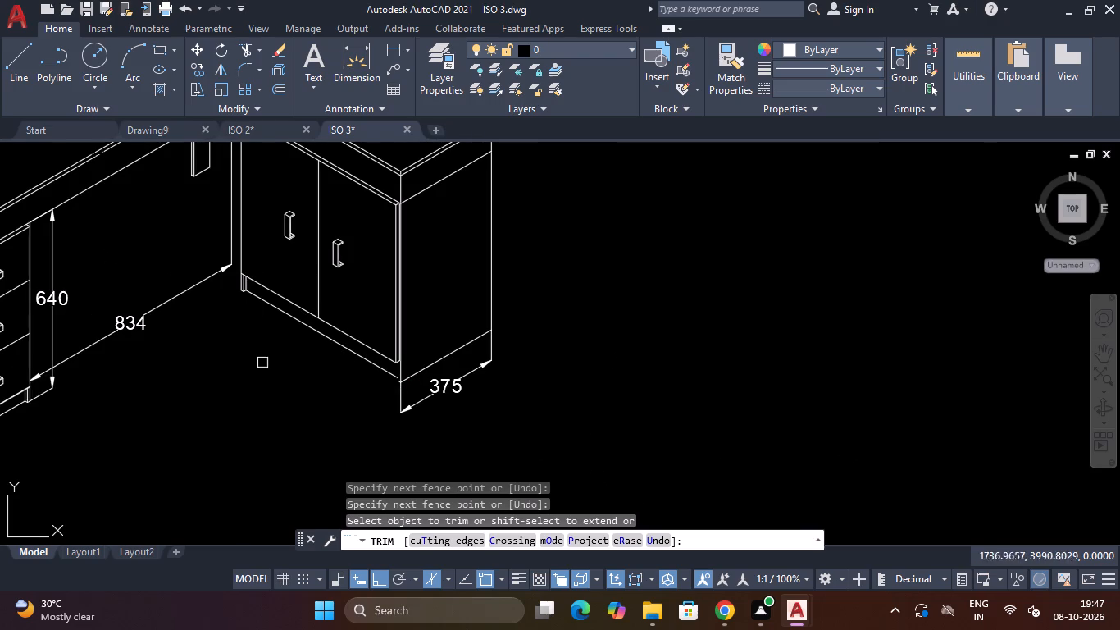
scroll(11, 399, "down", 2)
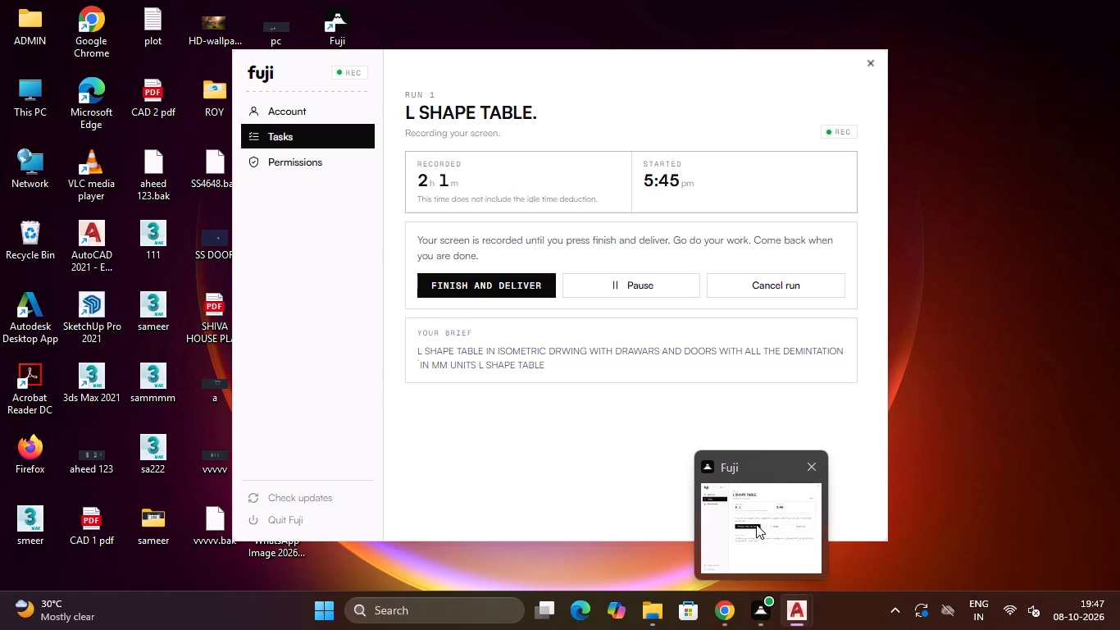
Save the ISO 3 drawing.
scroll(514, 304, "down", 3)
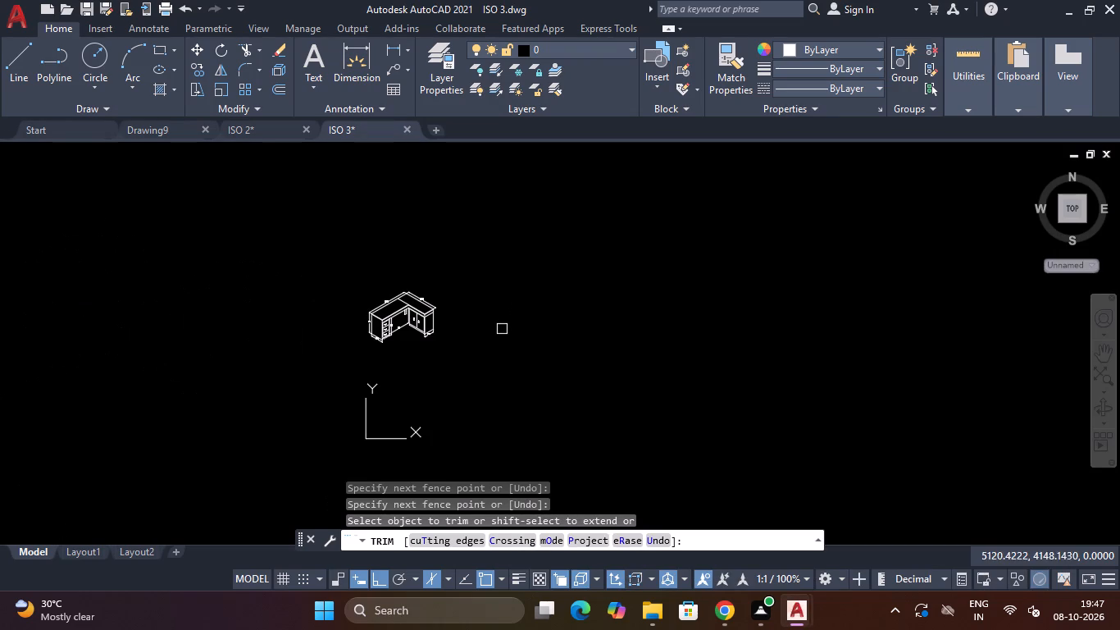
key("ctrl+s")
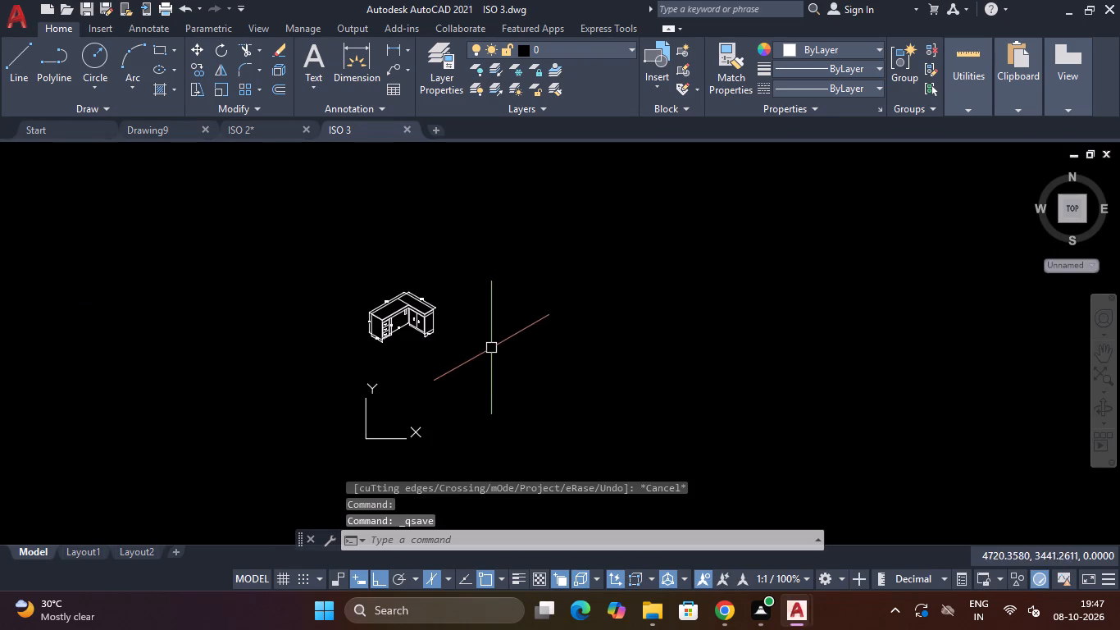
key("ctrl+s")
Examine the complete dimensioned L-shaped desk for a final check.
scroll(475, 354, "down", 4)
scroll(460, 379, "up", 4)
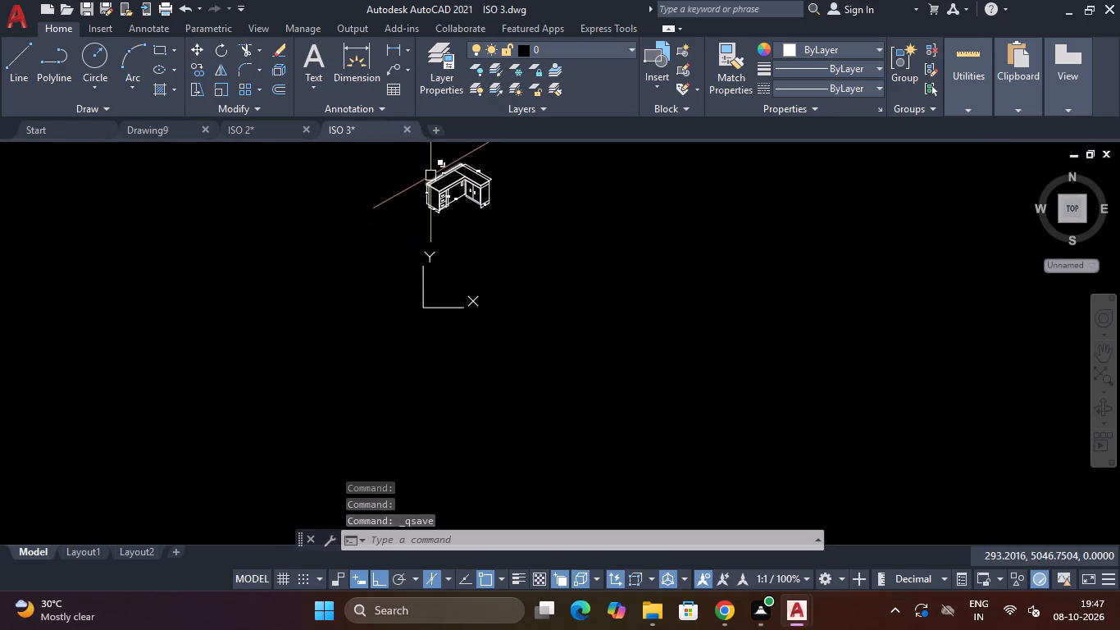
scroll(431, 174, "up", 4)
scroll(431, 174, "down", 3)
scroll(472, 138, "up", 3)
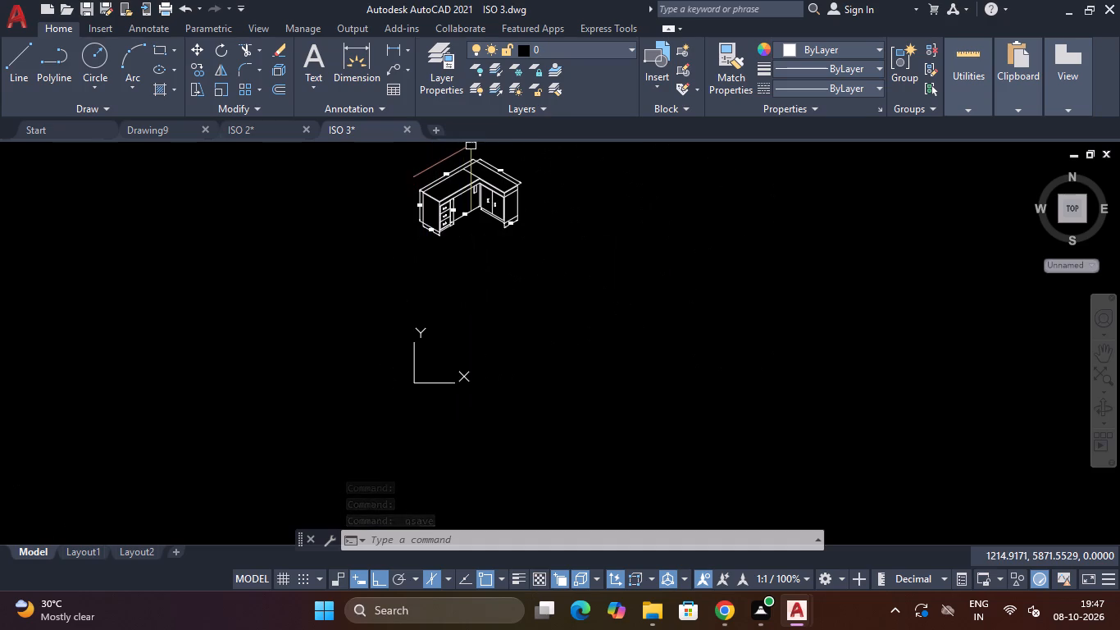
scroll(467, 165, "up", 6)
scroll(467, 165, "down", 3)
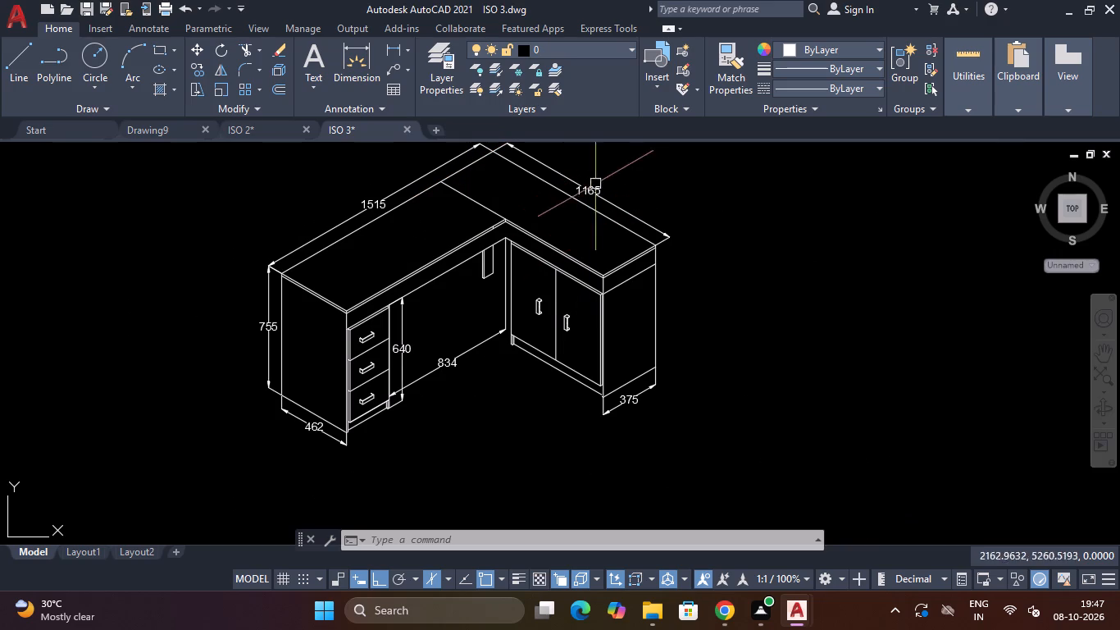
right_click(840, 217)
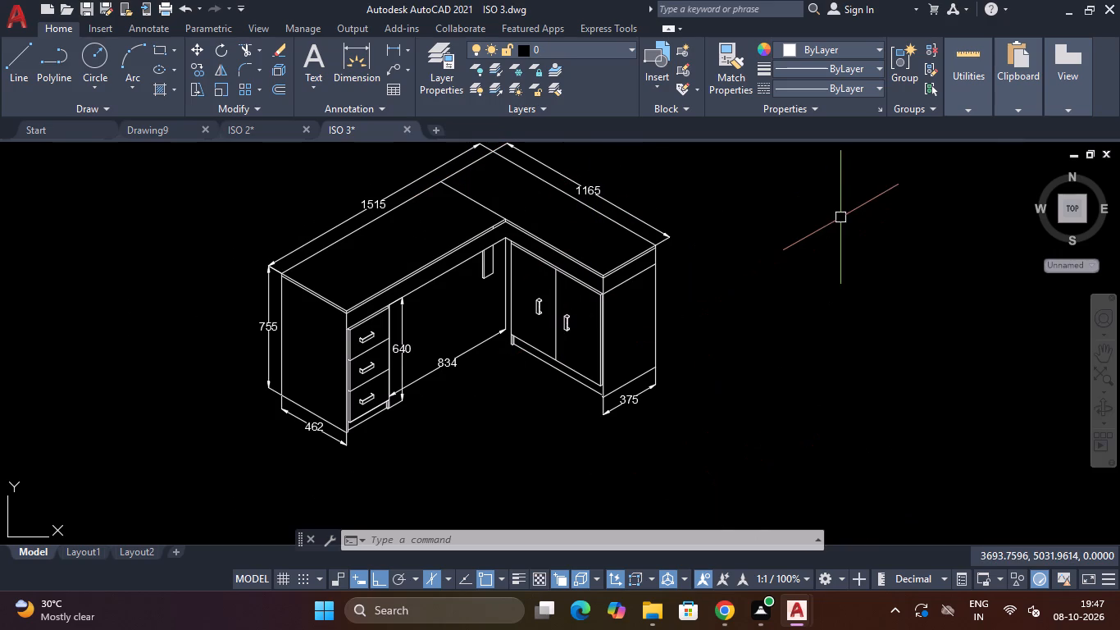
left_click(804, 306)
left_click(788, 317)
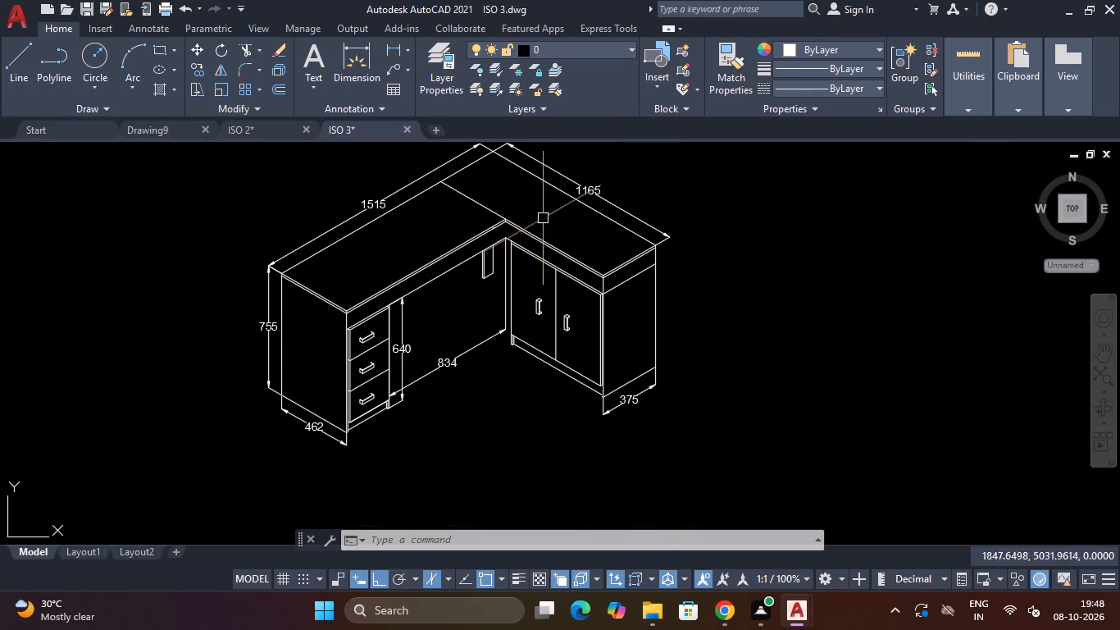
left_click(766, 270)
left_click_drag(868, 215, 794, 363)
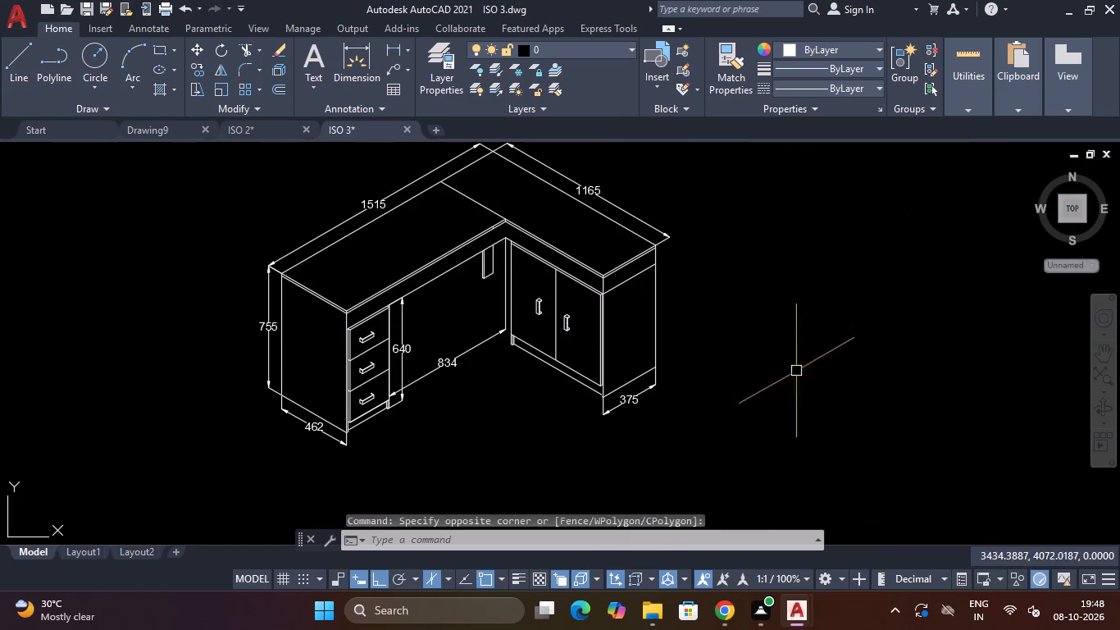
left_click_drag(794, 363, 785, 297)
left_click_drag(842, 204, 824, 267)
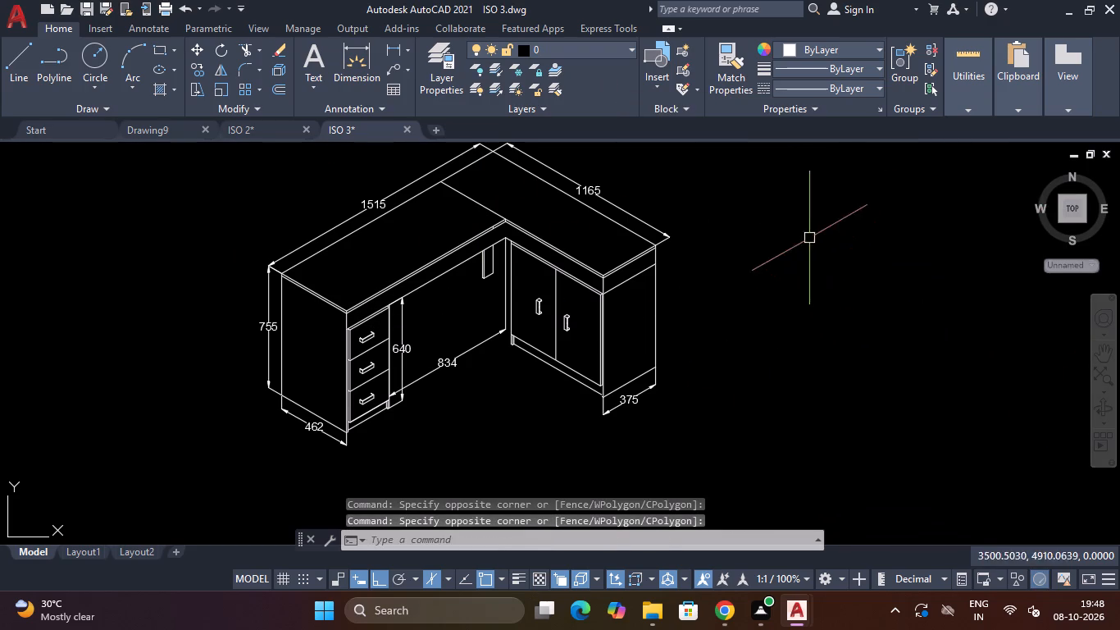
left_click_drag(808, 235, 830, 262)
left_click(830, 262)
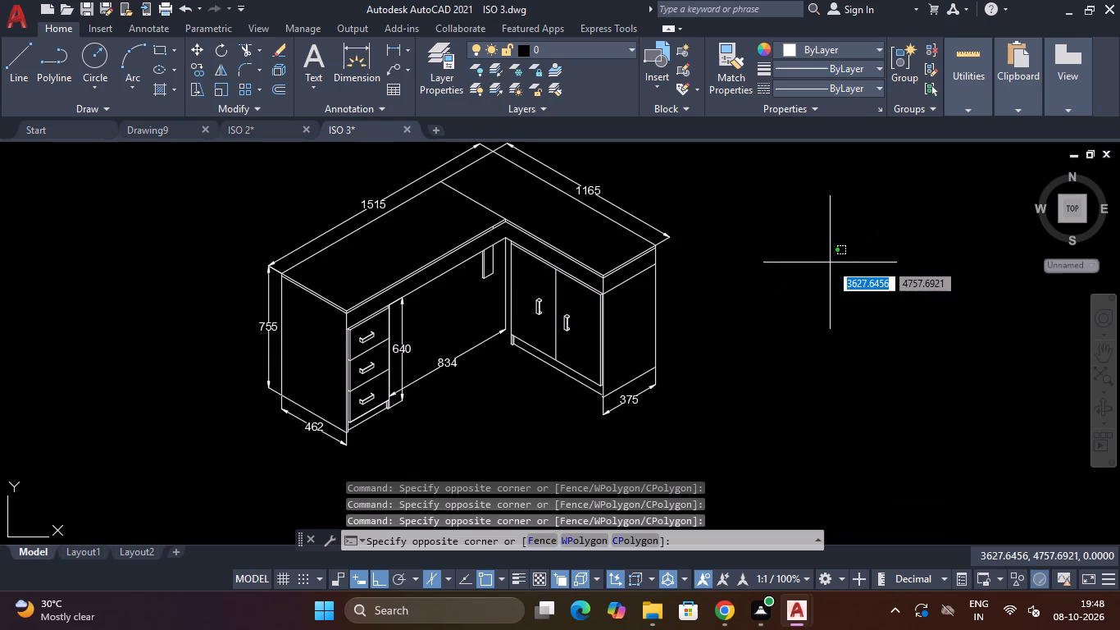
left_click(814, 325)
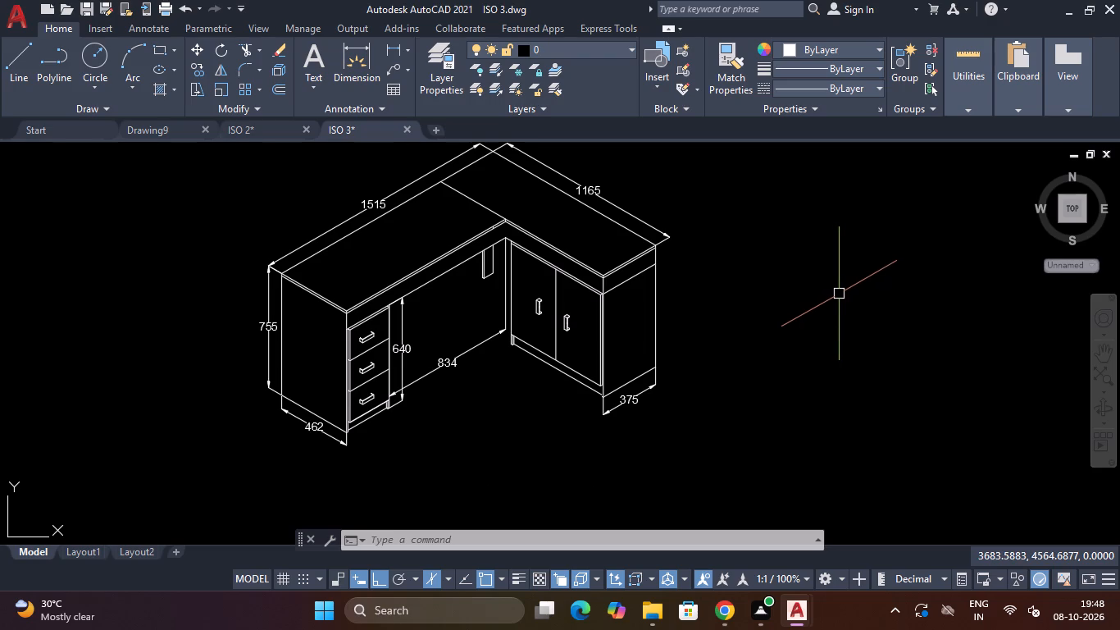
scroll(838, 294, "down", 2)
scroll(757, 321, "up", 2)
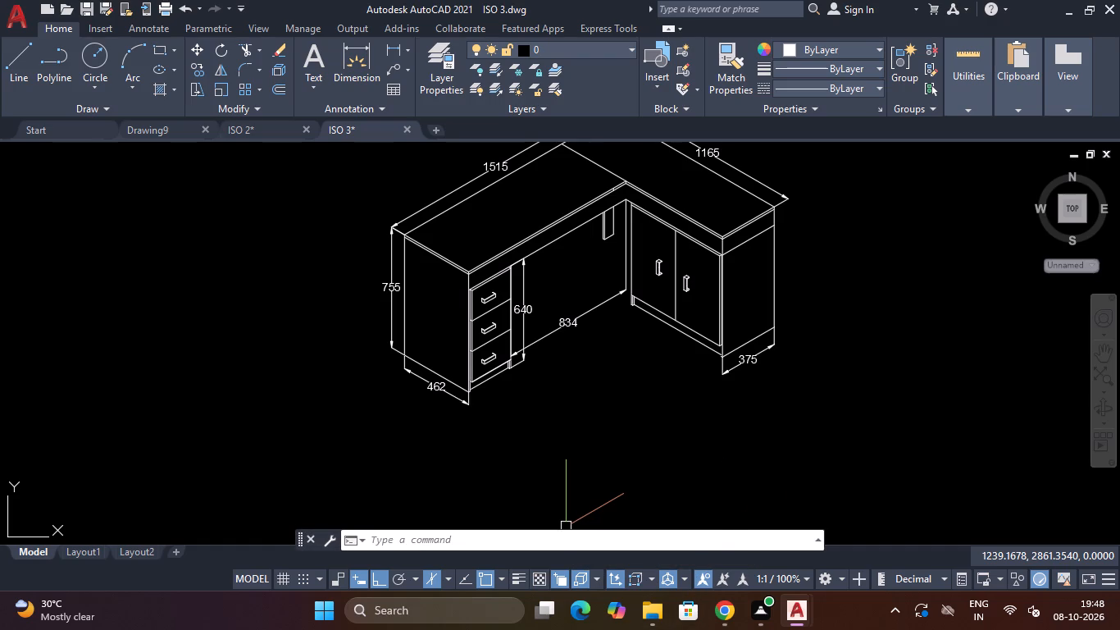
Save the ISO 3 drawing.
key("ctrl+s")
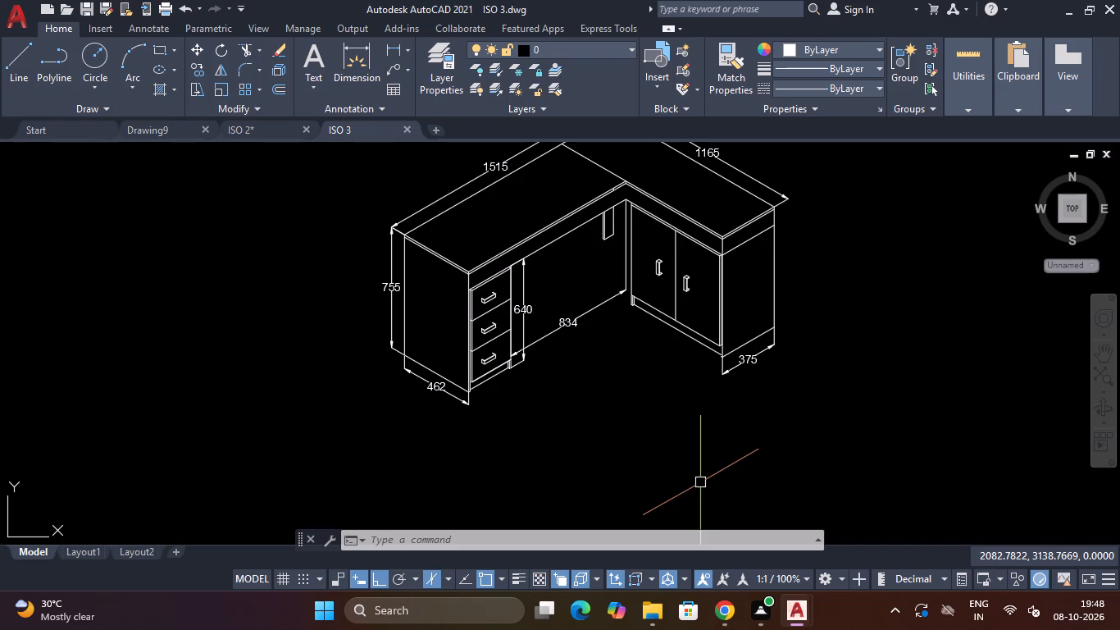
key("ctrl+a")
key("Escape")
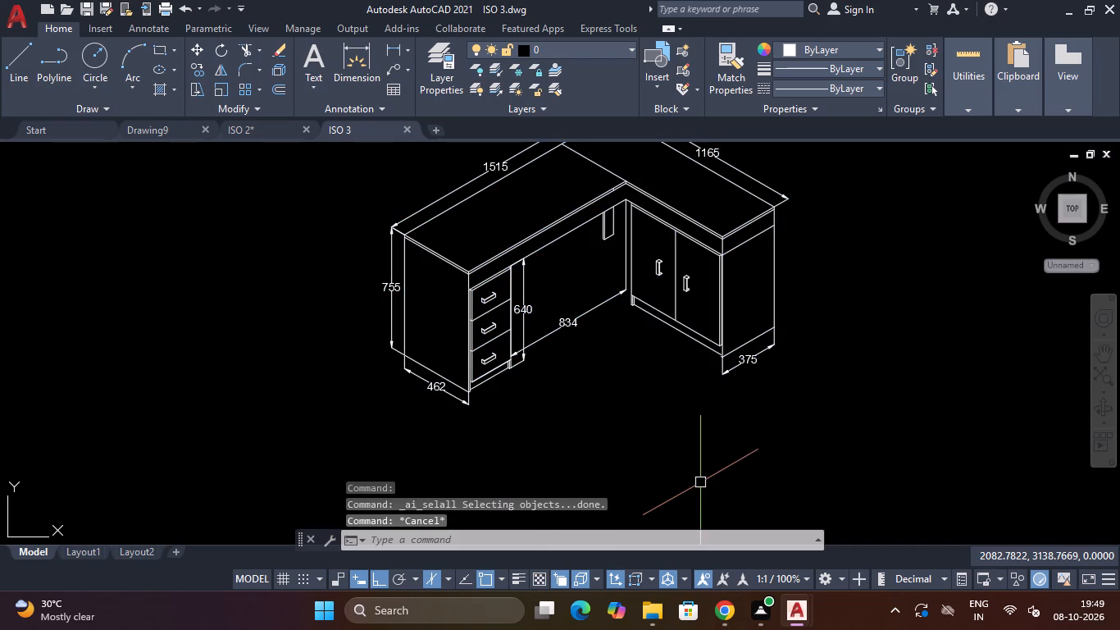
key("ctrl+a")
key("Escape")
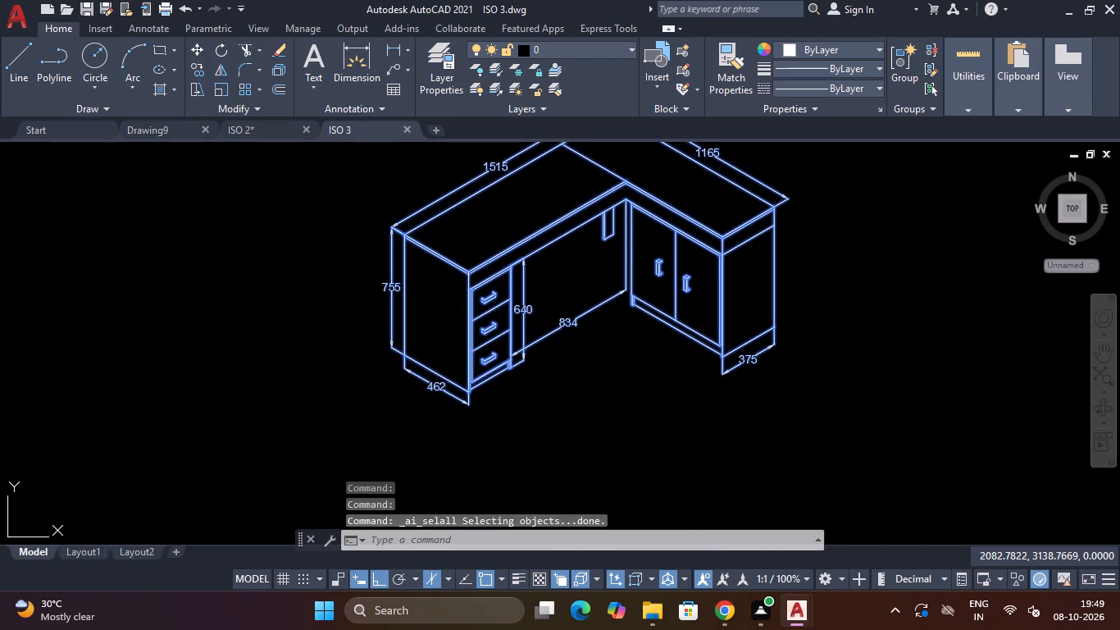
Zoom to All so the complete dimensioned desk drawing fills the view.
scroll(745, 456, "down", 1)
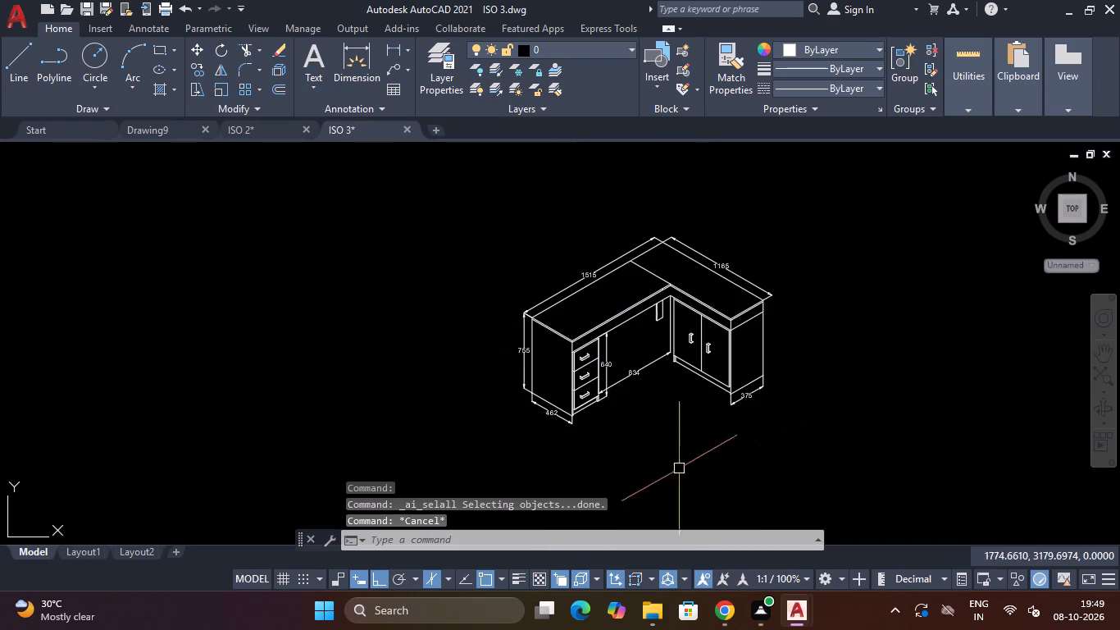
key("z")
key("space")
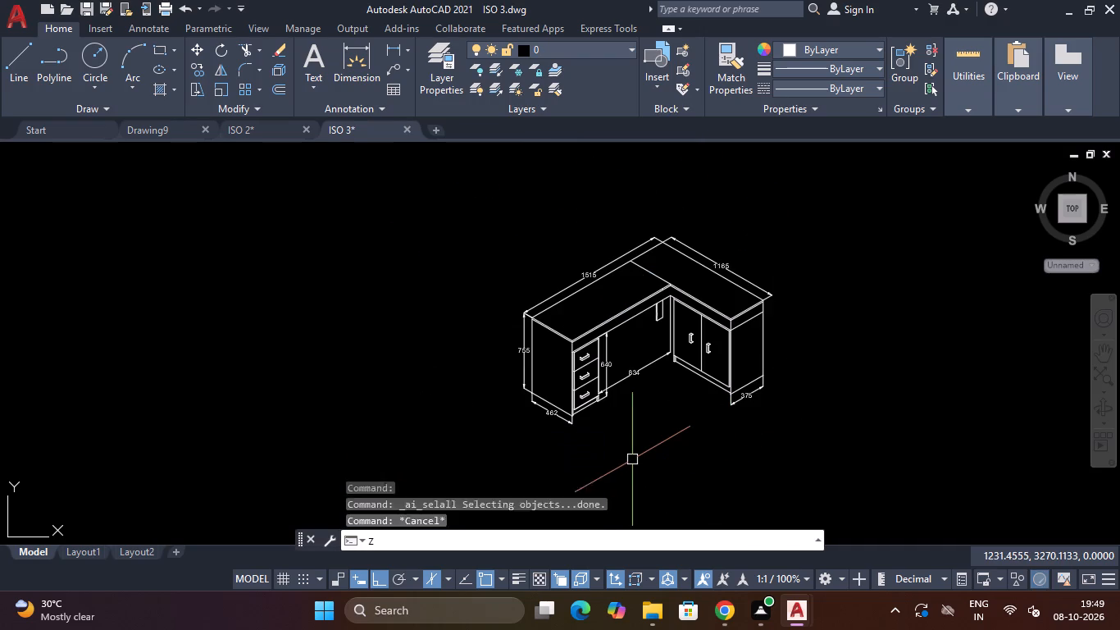
type("A")
key("space")
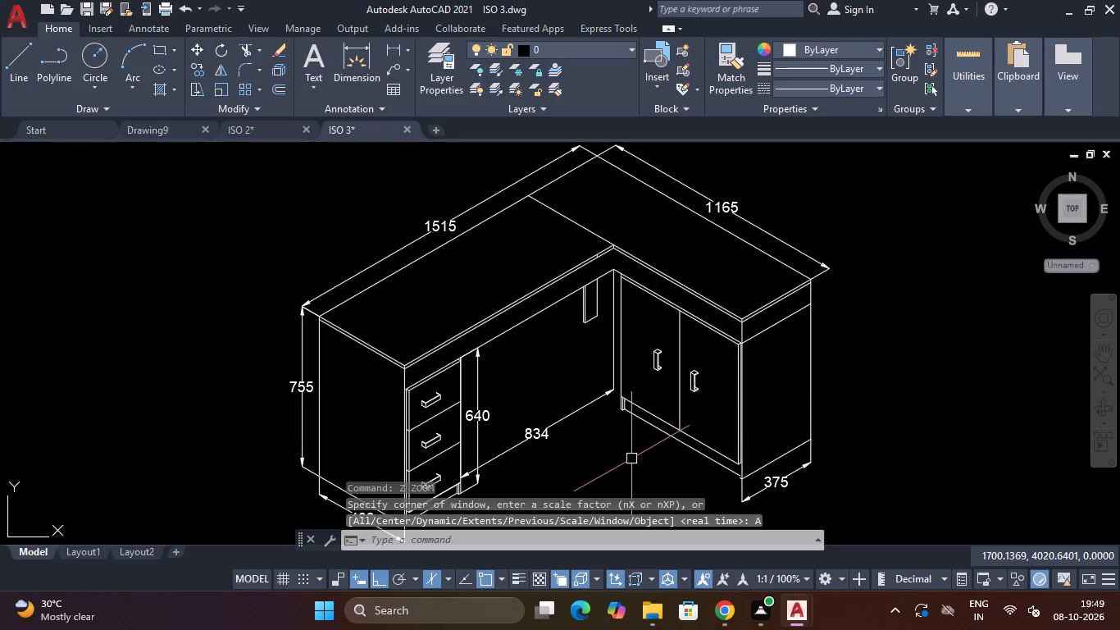